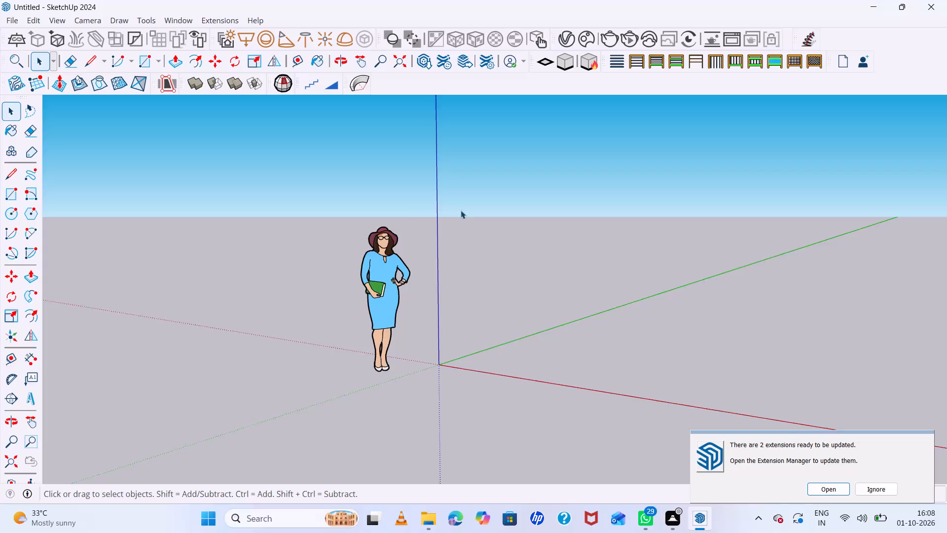
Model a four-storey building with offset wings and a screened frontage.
Start the V-Ray Asset Editor and allow SketchUp access to public and private networks through Windows Firewall.
left_click(375, 286)
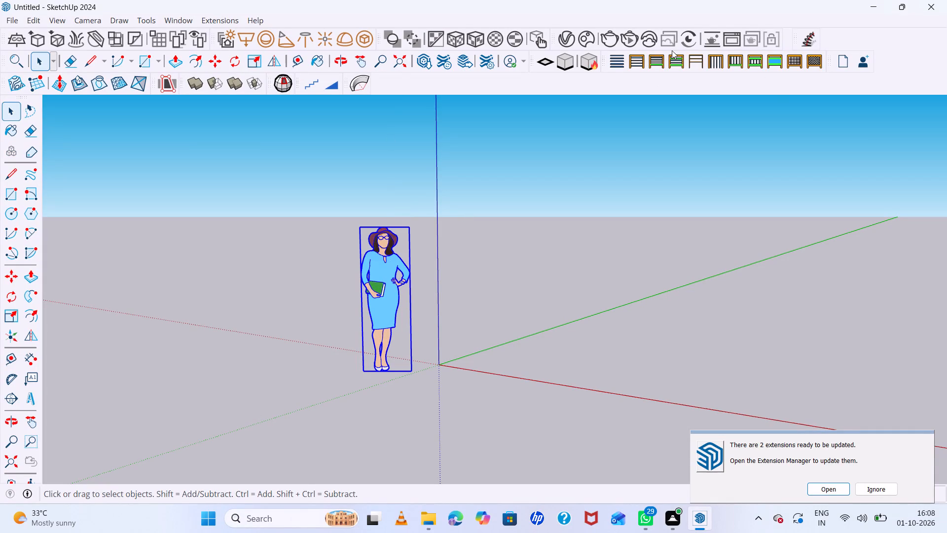
left_click(568, 38)
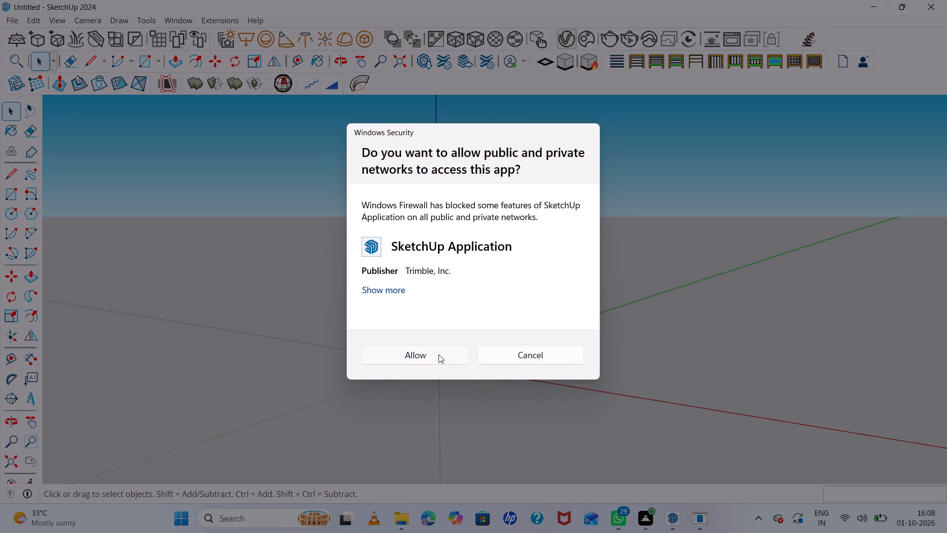
left_click(429, 356)
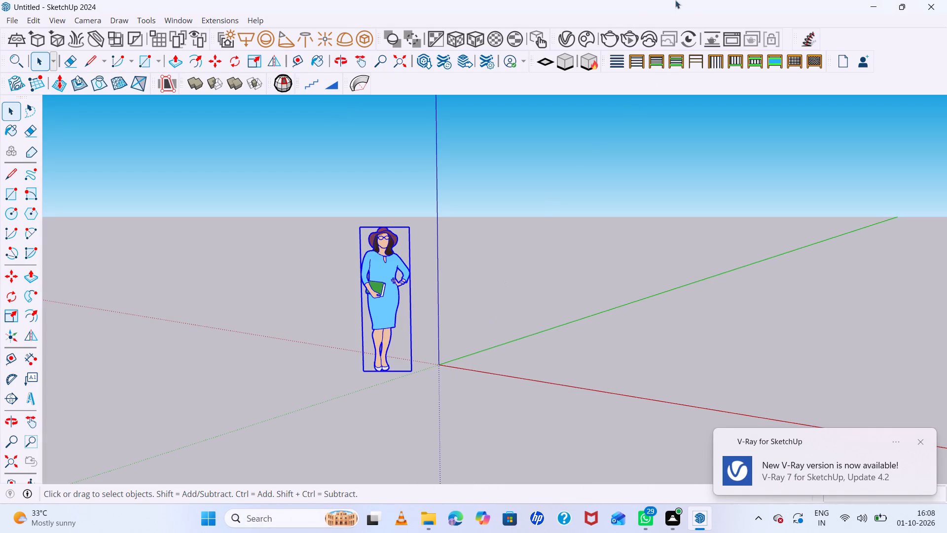
Open the V-Ray Asset Editor again for the untitled model.
left_click(563, 36)
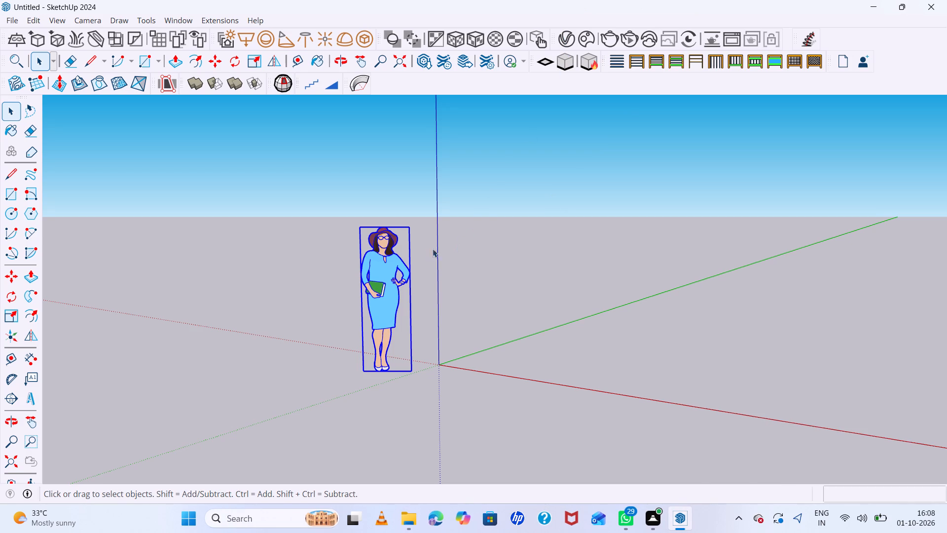
left_click(500, 253)
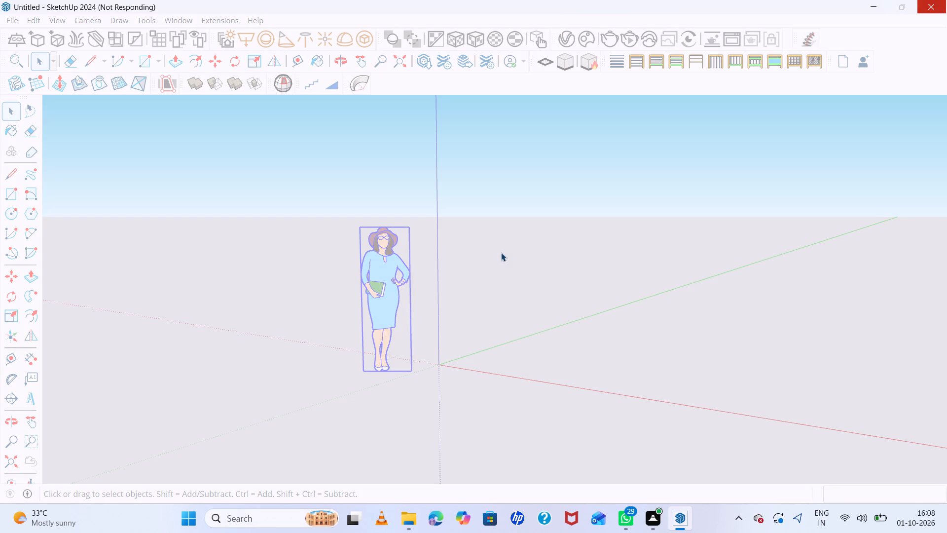
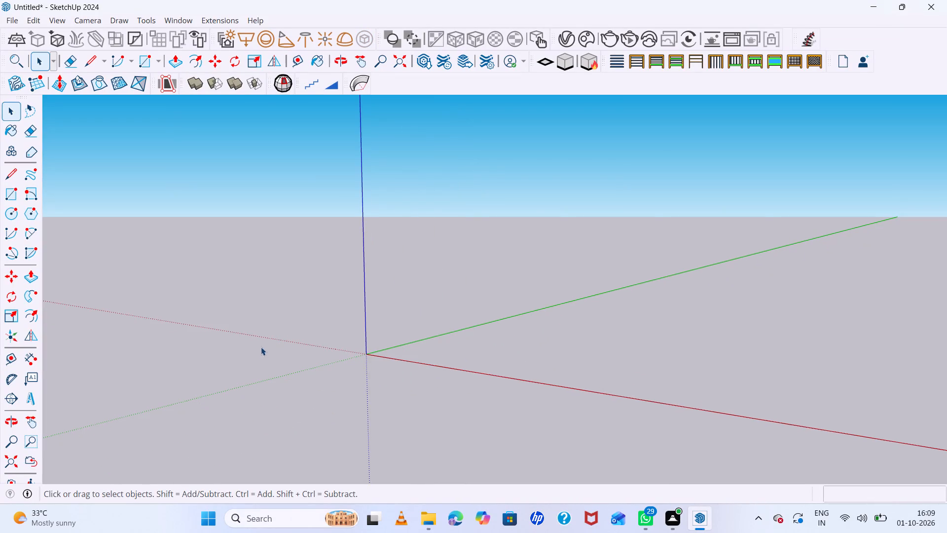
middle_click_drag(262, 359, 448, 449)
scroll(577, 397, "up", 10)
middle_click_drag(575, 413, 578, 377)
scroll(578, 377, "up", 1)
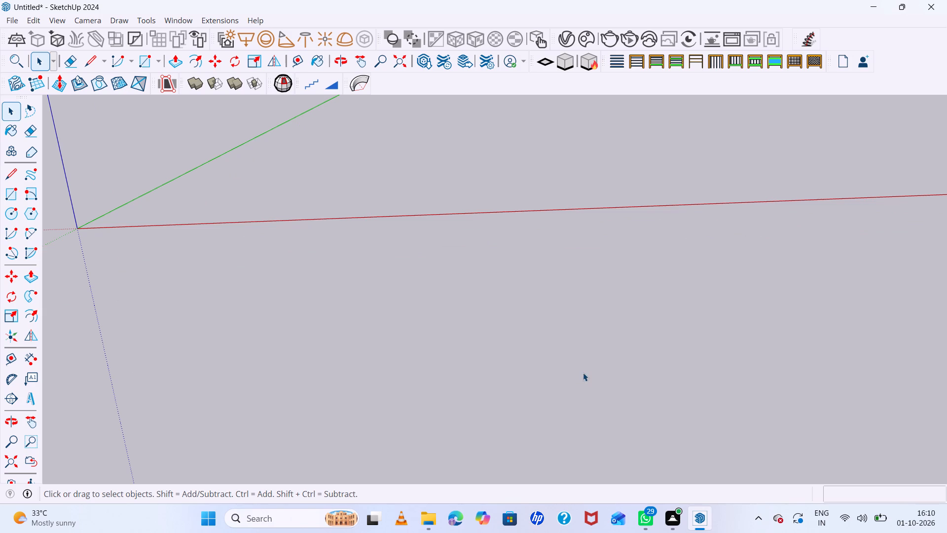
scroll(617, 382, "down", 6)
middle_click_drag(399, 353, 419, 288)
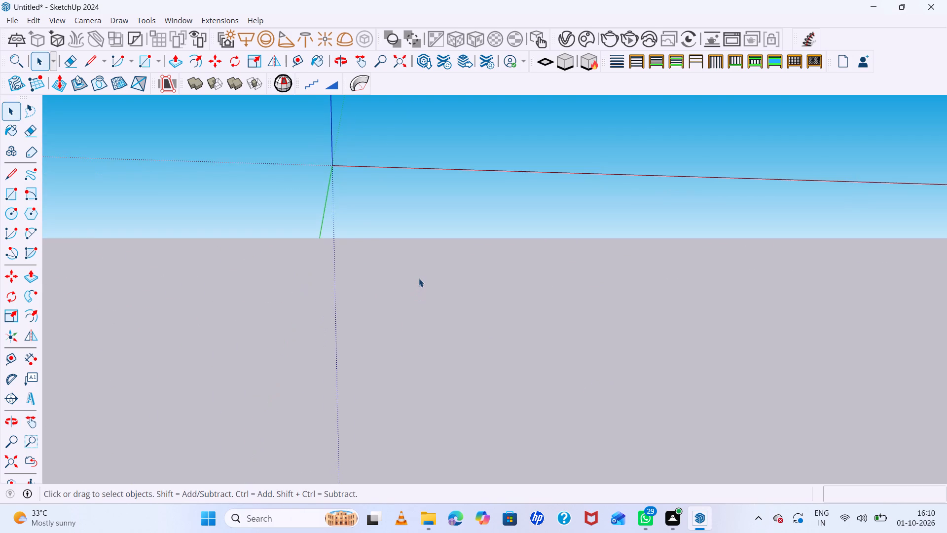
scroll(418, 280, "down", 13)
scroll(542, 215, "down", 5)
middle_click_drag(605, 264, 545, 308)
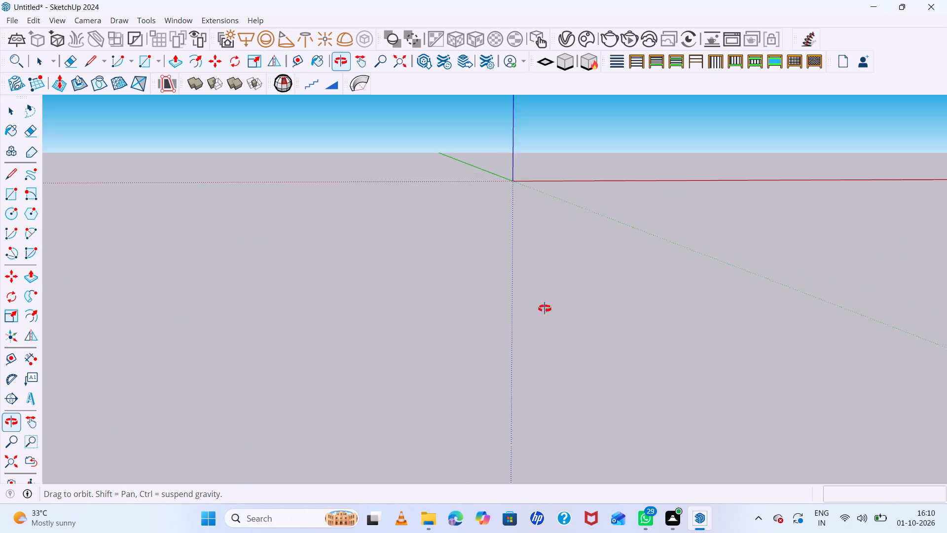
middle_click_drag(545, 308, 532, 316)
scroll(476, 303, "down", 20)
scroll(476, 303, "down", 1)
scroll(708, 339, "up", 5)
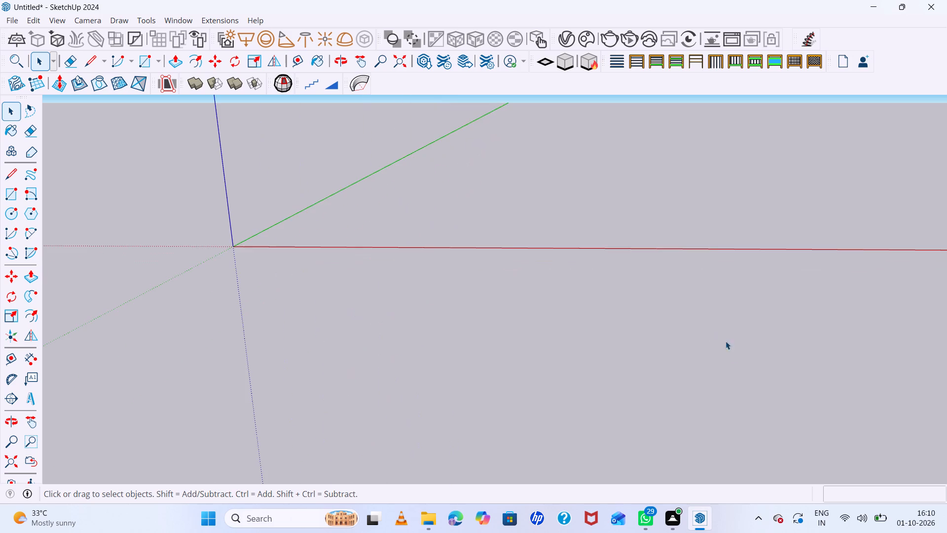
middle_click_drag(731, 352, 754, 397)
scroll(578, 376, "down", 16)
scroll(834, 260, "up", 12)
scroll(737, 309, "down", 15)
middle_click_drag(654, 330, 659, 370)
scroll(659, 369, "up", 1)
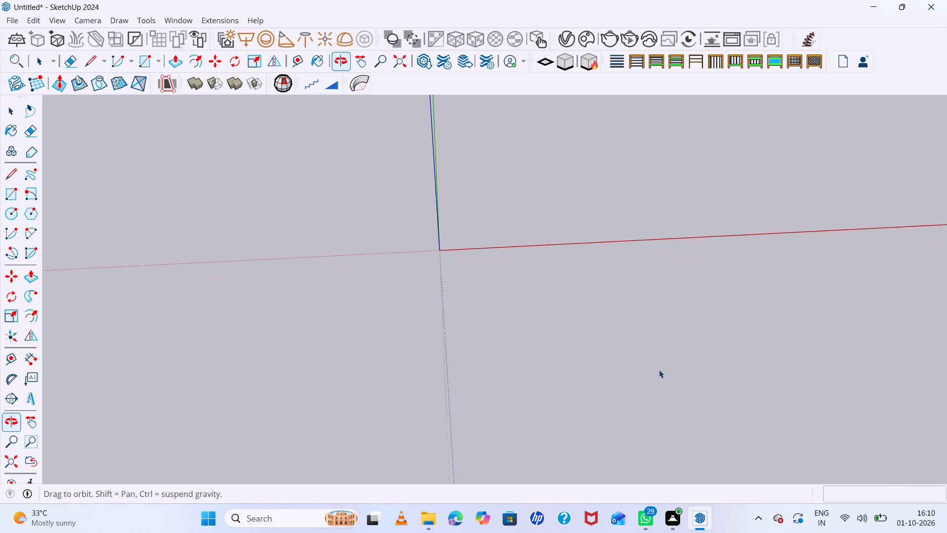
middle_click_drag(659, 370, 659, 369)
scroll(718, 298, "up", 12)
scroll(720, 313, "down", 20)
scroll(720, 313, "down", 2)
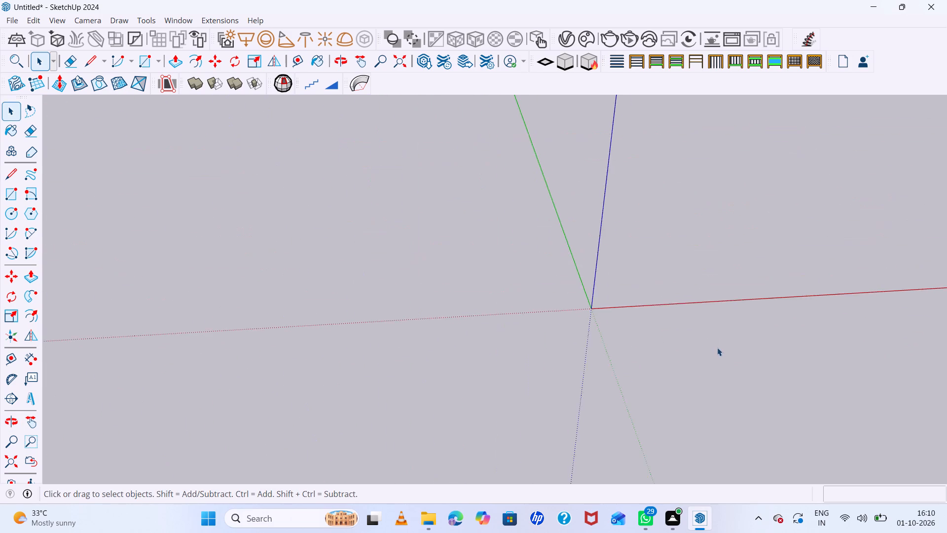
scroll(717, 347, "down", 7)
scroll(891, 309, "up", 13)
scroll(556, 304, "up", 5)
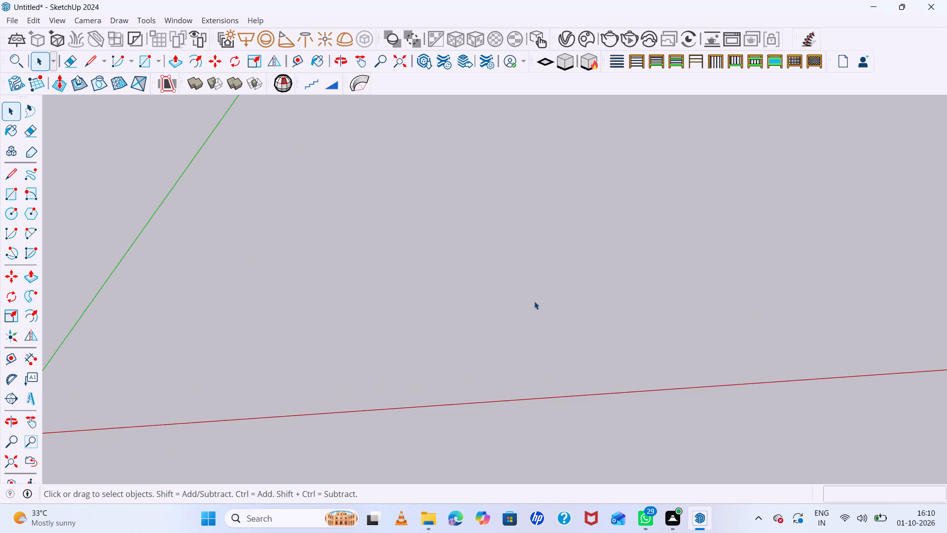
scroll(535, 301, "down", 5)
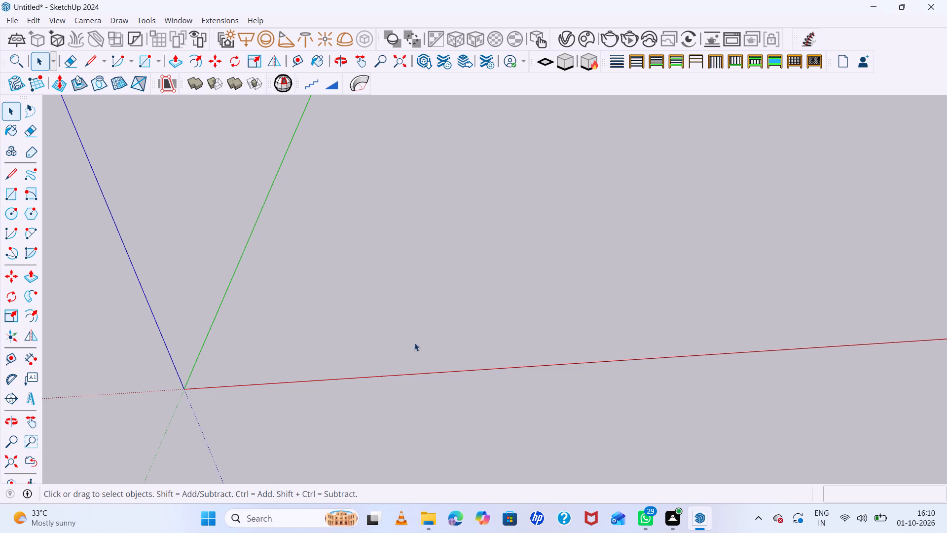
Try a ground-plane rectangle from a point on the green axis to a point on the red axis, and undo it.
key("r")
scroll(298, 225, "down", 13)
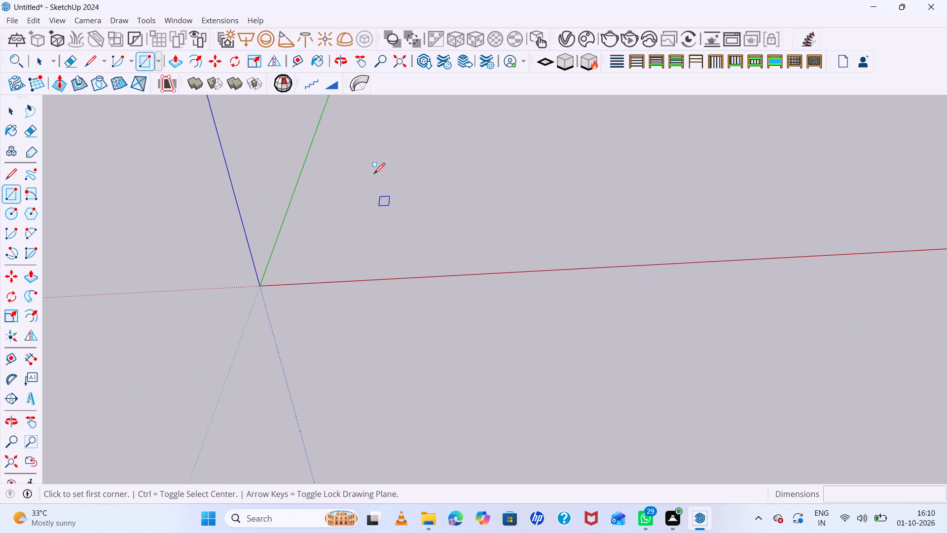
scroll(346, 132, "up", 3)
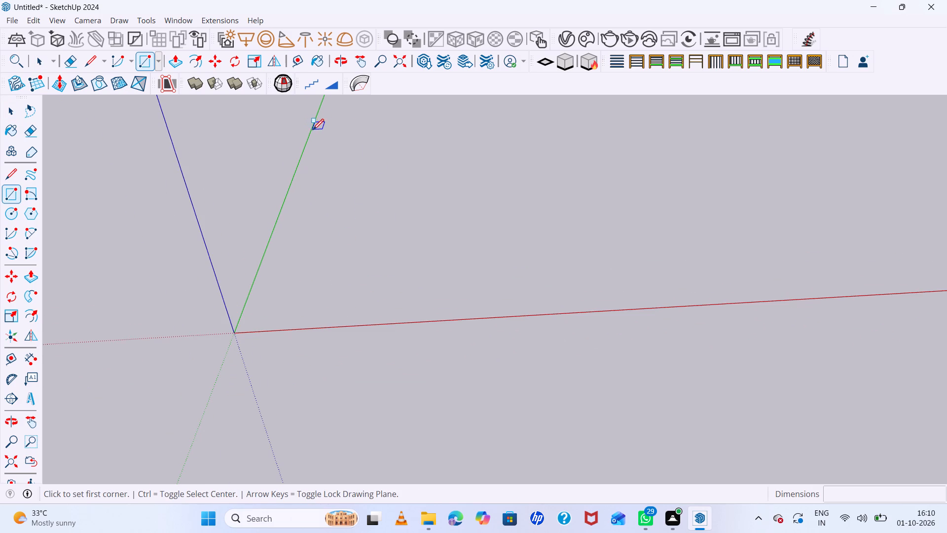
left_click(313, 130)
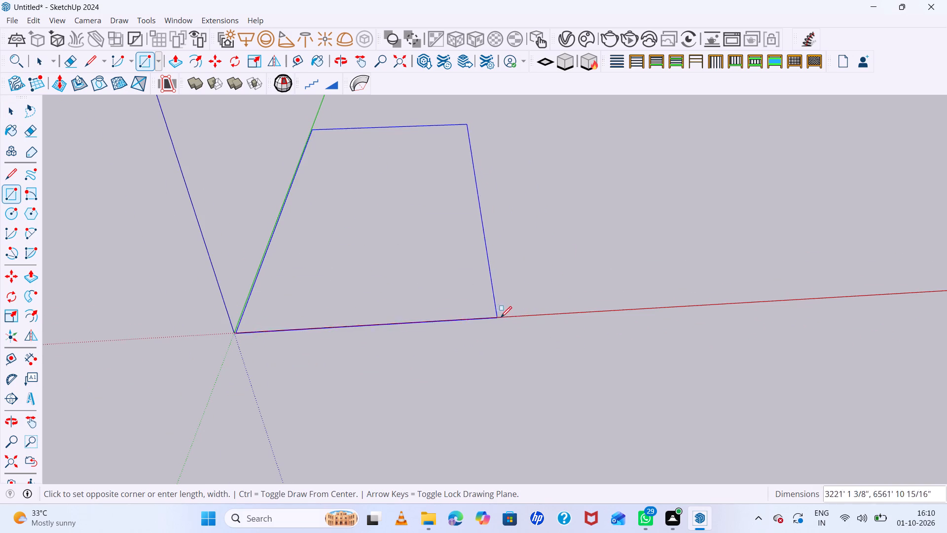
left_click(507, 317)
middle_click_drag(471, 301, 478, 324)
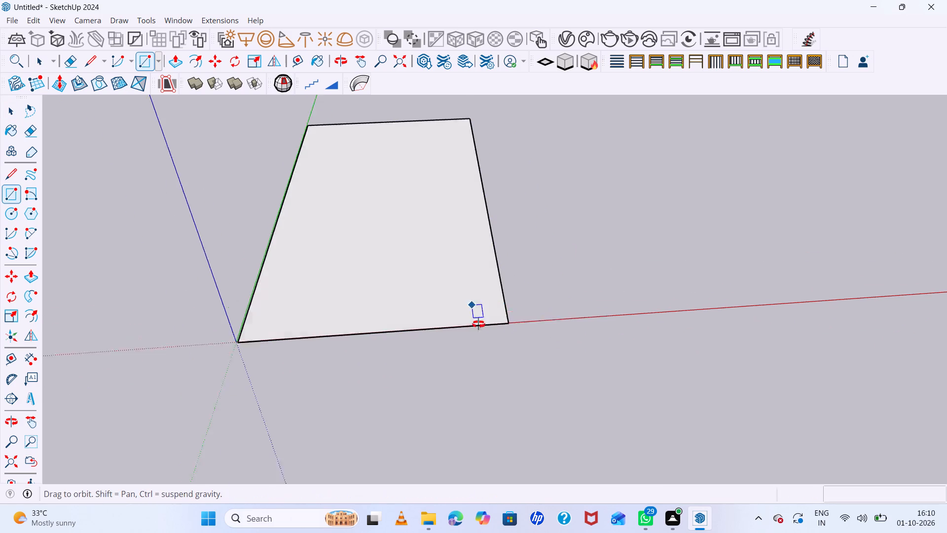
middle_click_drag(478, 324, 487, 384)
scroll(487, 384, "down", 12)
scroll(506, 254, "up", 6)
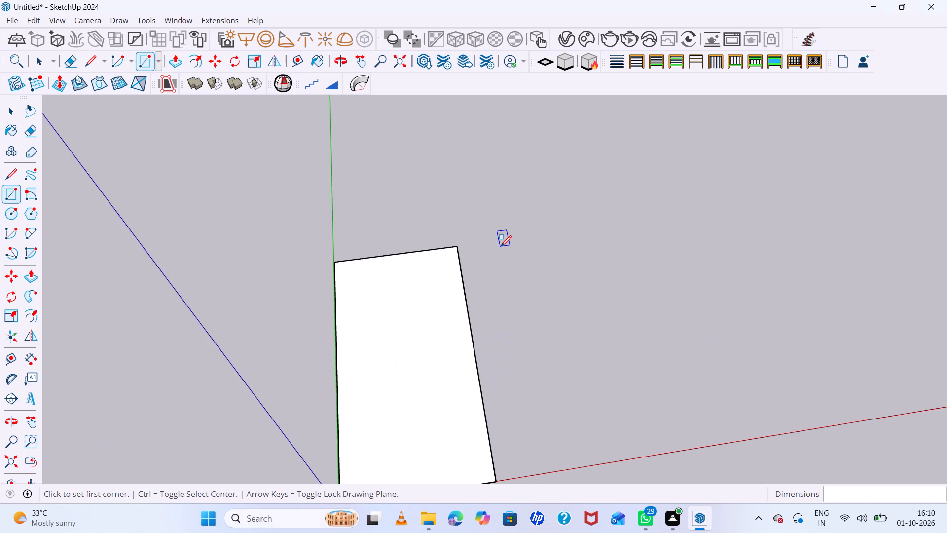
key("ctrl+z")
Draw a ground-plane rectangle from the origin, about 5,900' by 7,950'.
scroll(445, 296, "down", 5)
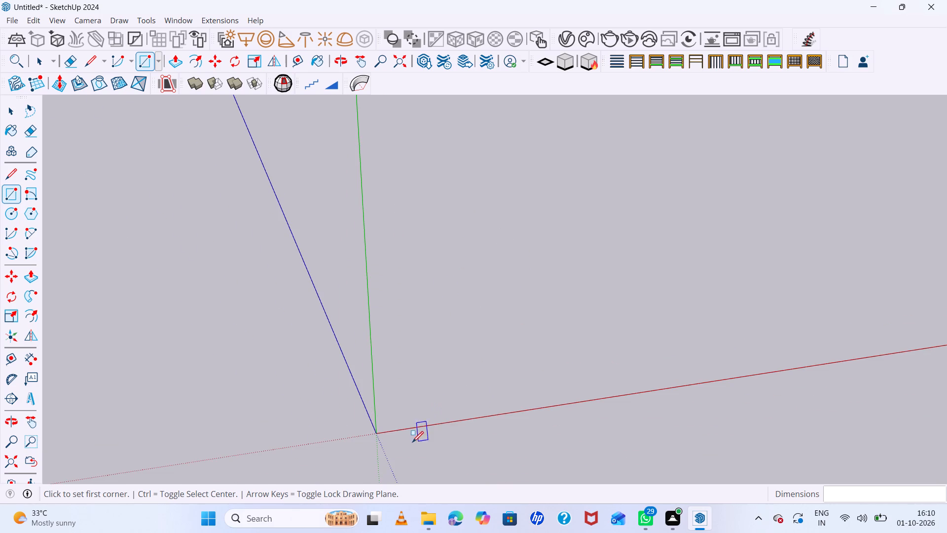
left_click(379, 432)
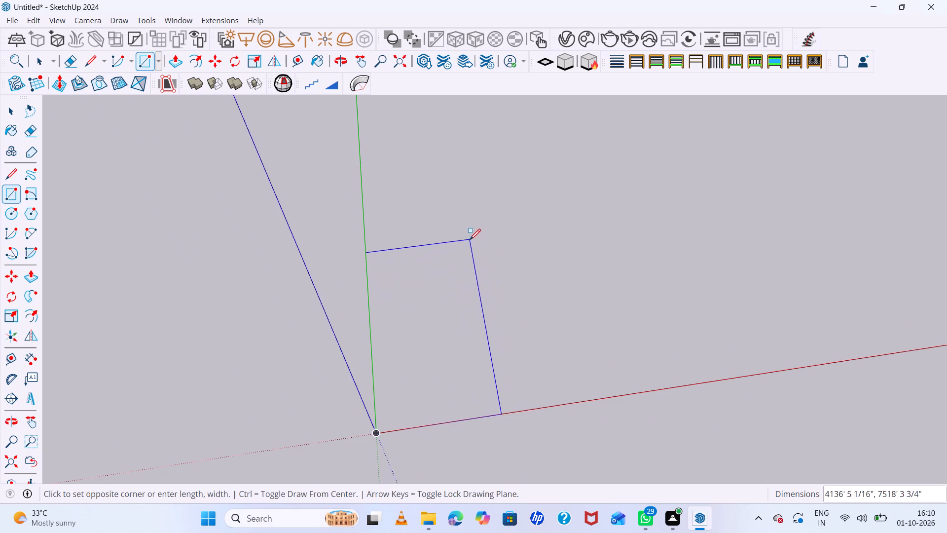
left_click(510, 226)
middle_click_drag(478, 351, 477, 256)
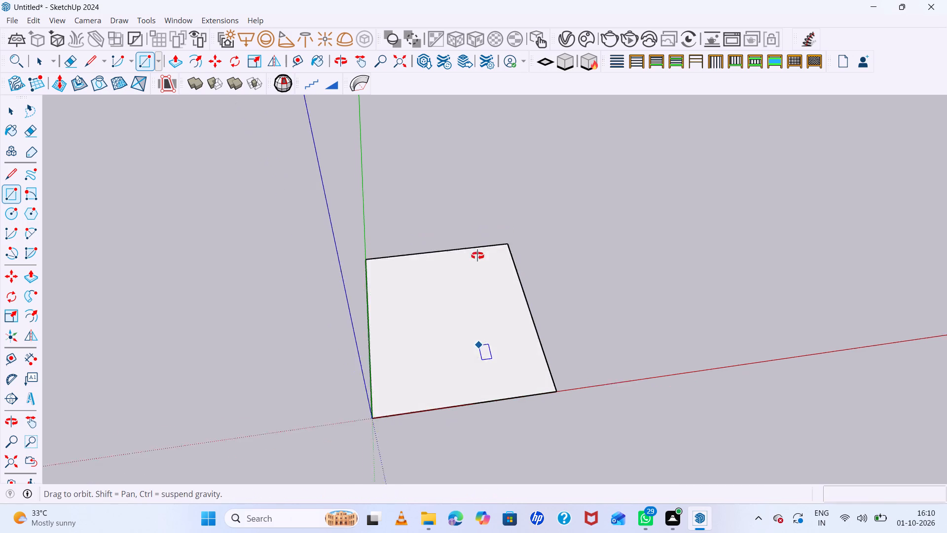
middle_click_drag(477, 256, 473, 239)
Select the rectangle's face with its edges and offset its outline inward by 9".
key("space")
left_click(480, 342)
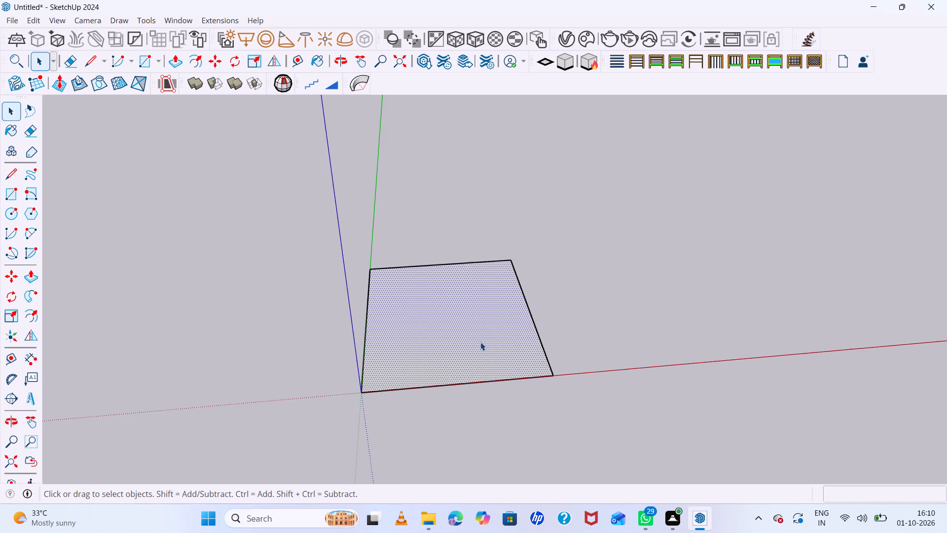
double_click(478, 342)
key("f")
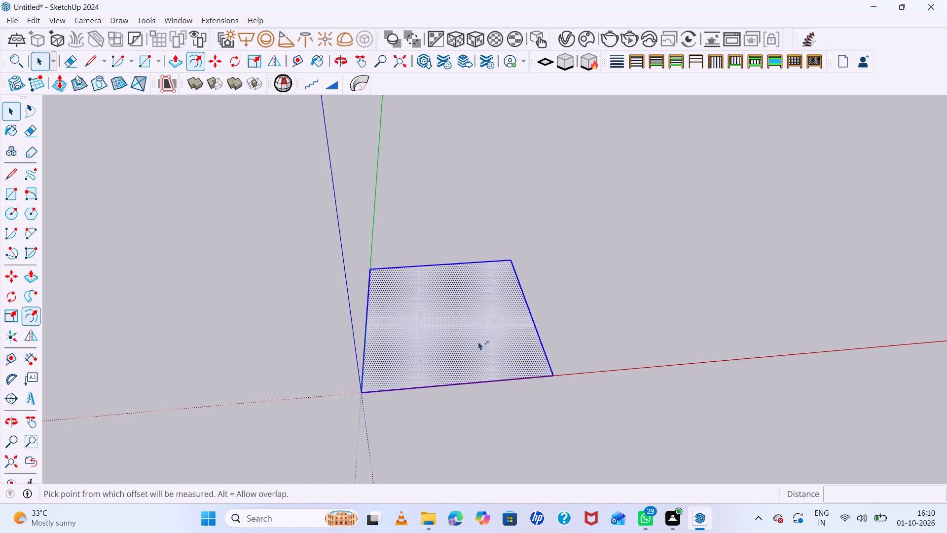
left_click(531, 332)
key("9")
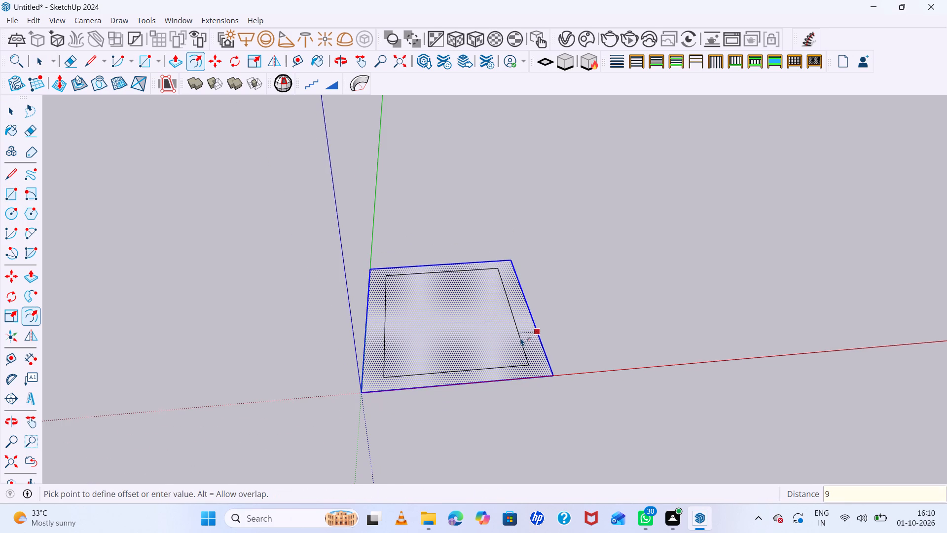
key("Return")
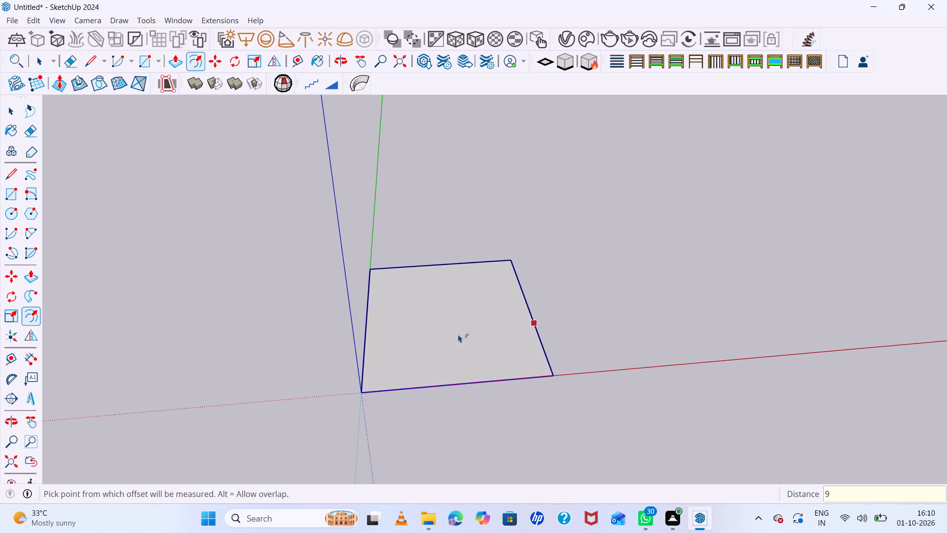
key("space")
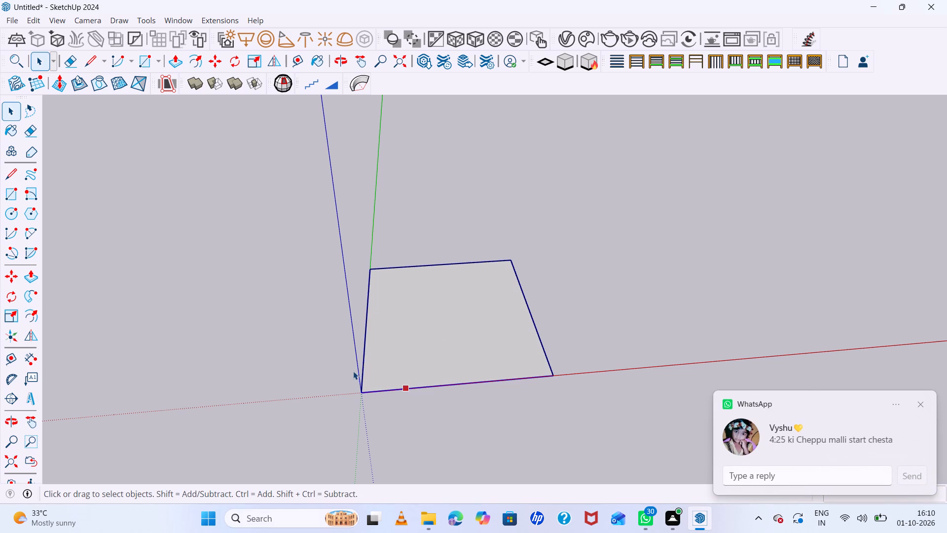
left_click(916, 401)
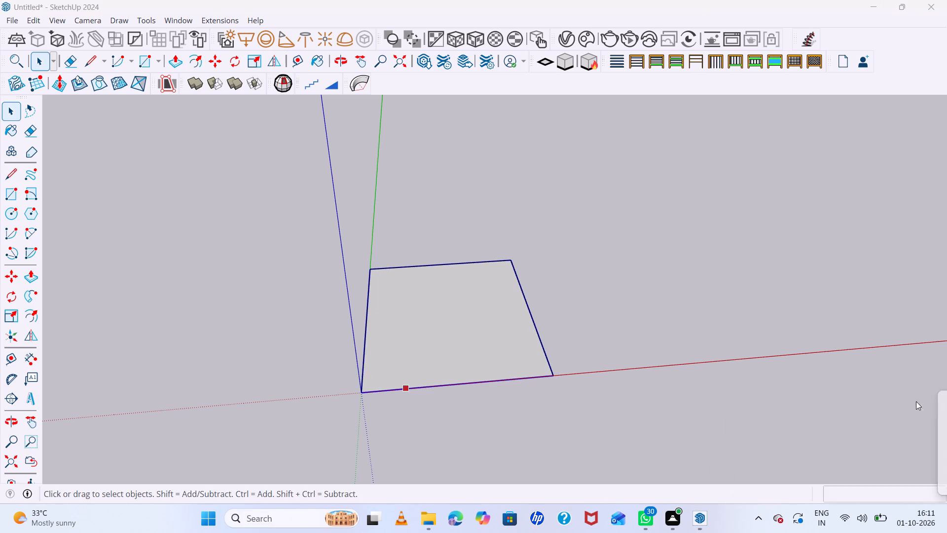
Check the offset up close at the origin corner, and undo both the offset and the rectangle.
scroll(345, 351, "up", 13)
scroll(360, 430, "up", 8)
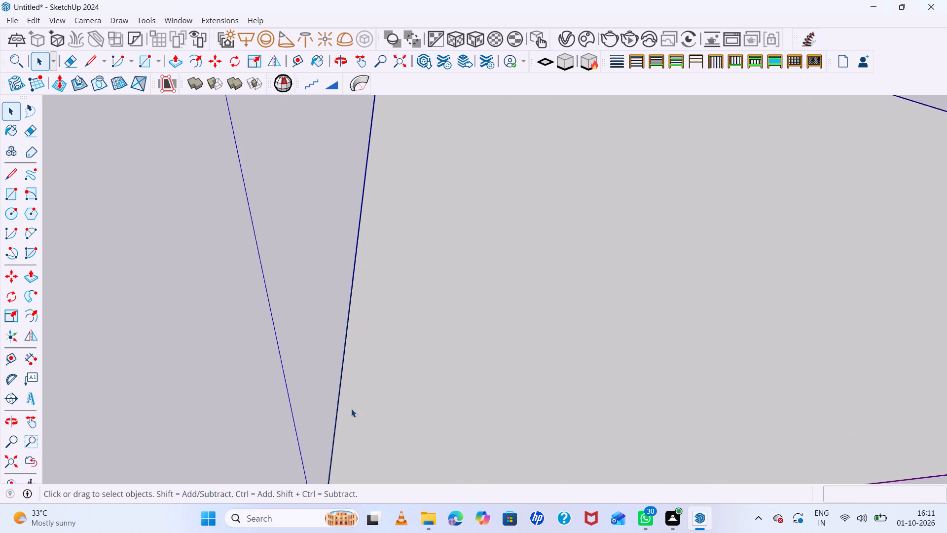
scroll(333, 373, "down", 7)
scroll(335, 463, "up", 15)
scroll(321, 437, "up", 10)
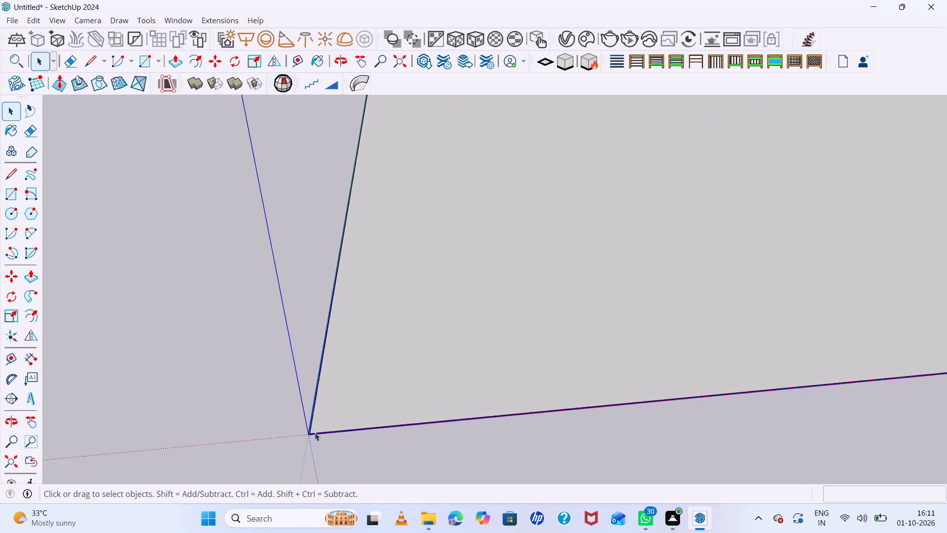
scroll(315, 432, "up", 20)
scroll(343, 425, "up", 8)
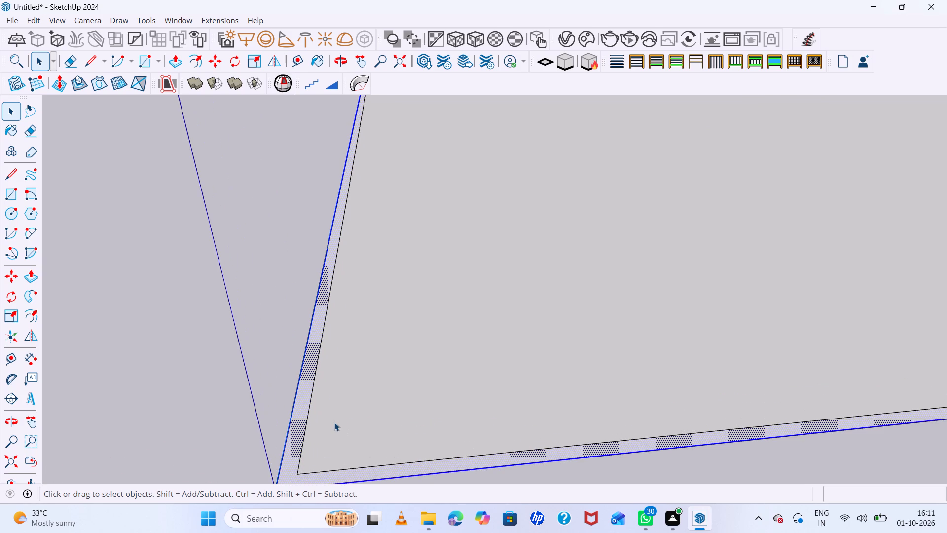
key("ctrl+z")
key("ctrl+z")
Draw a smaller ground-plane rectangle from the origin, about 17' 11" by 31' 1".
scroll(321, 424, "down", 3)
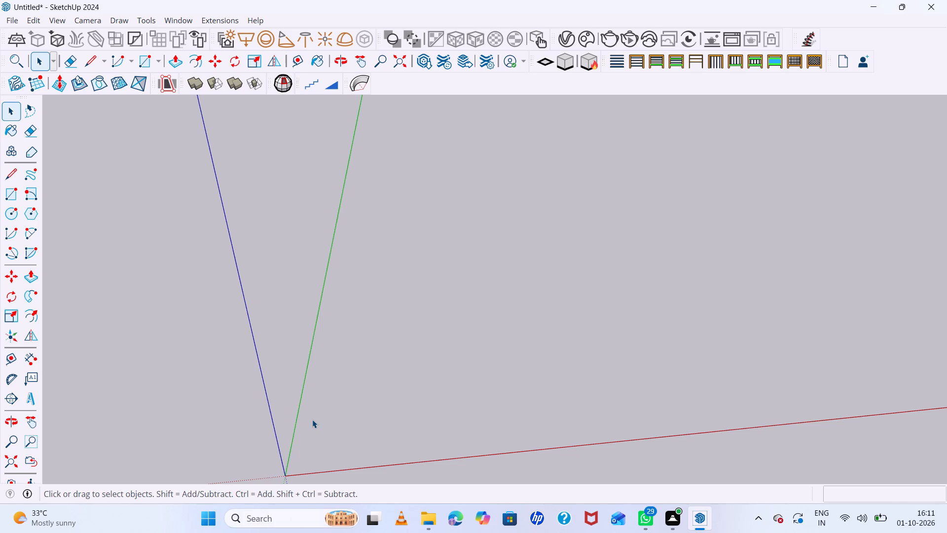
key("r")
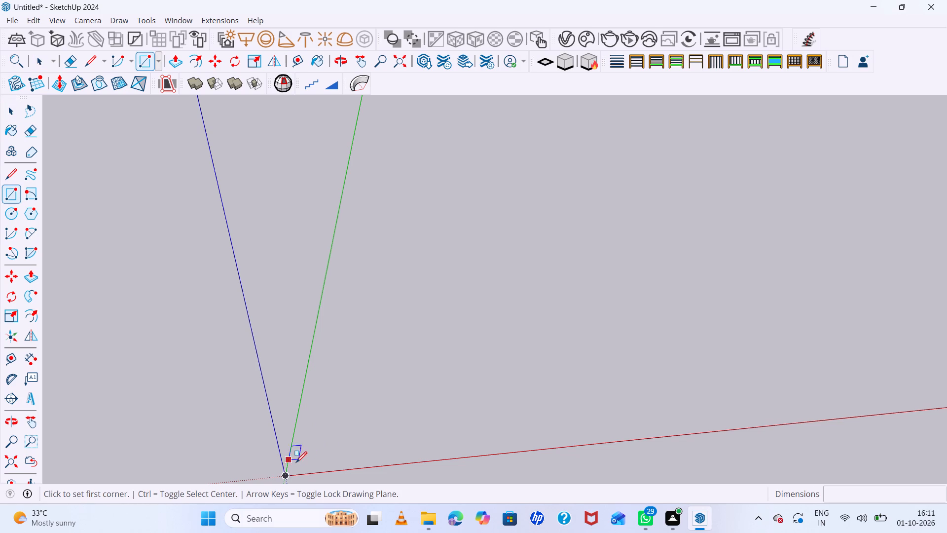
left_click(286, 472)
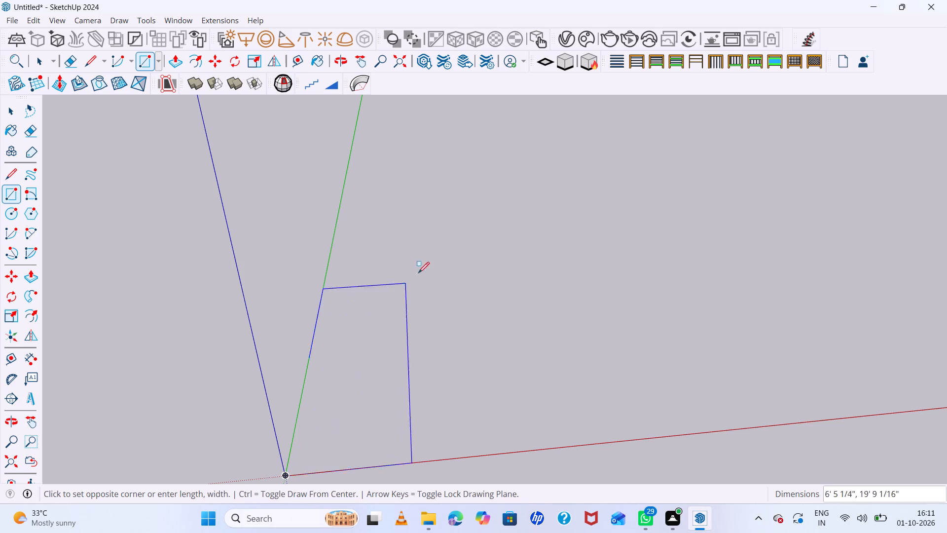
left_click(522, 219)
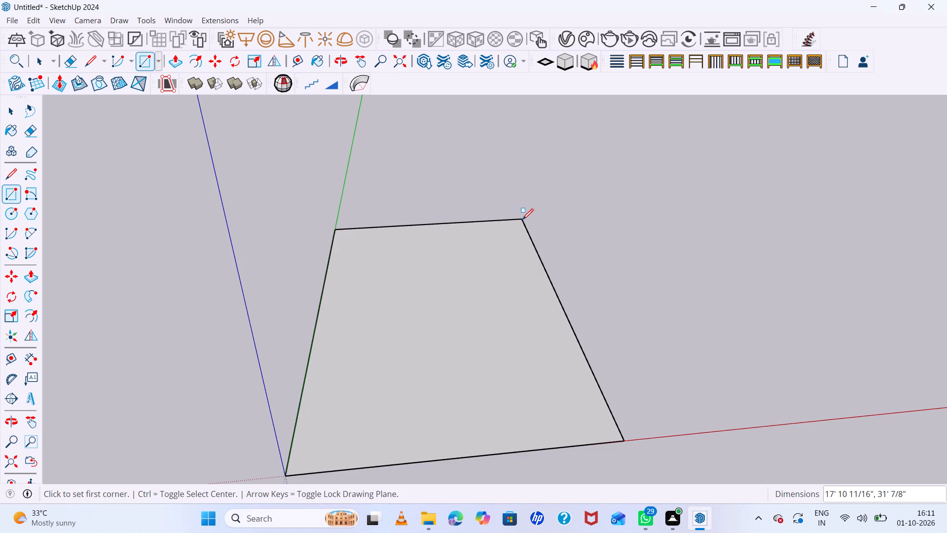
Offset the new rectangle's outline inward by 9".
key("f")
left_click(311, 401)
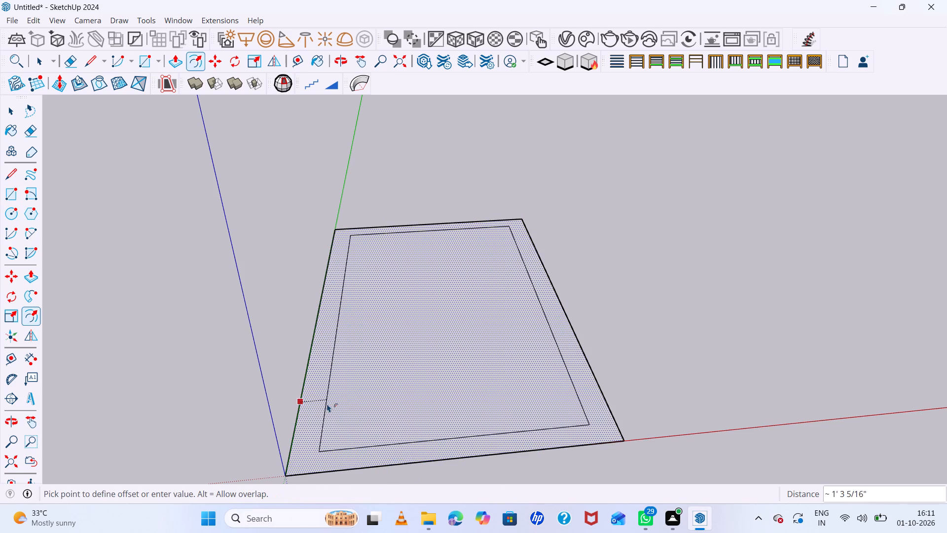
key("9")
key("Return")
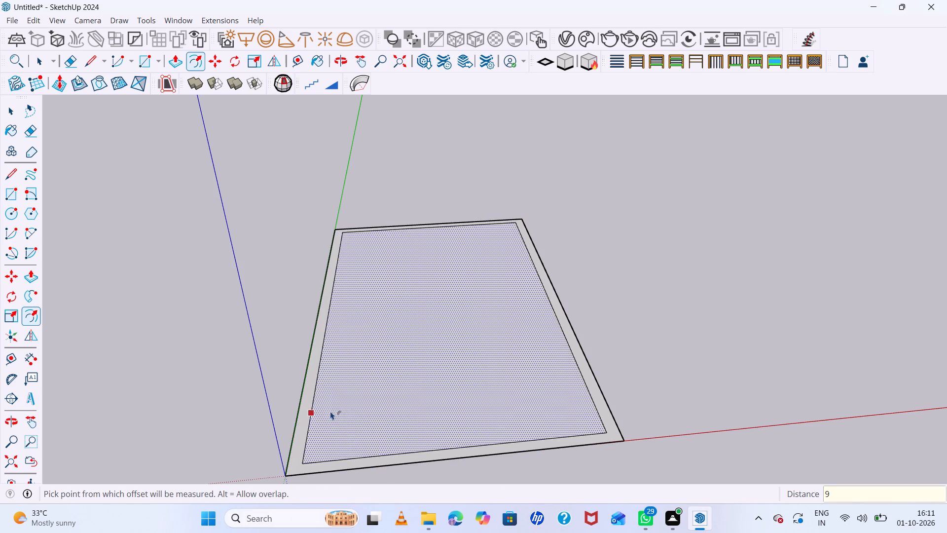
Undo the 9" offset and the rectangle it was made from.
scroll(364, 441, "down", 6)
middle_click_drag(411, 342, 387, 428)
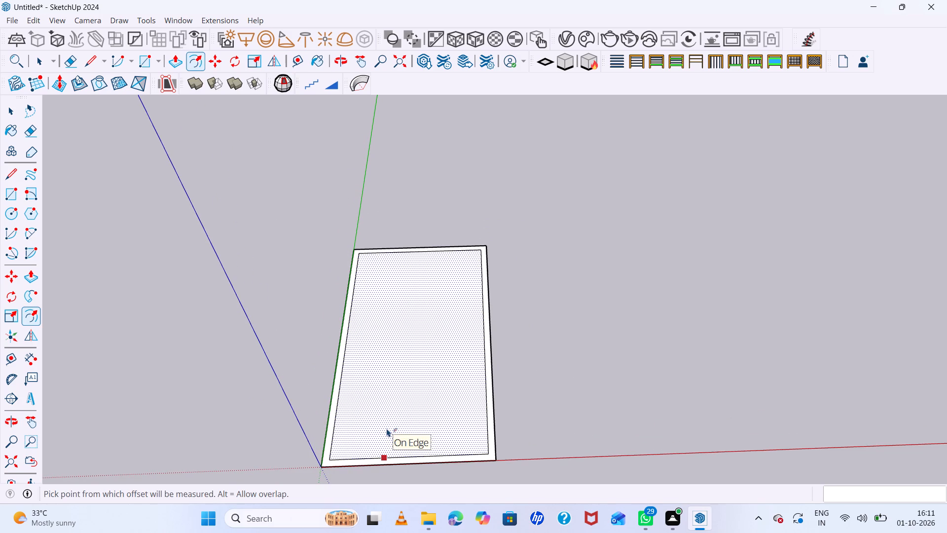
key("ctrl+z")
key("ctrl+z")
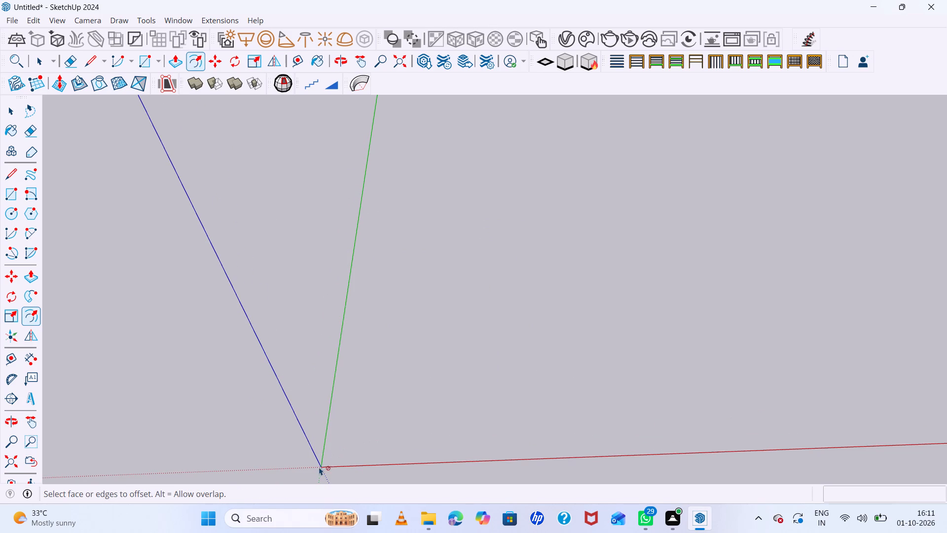
Draw a ground-plane rectangle from the origin, about 36' 6" by 50' 7".
key("r")
left_click_drag(324, 467, 341, 426)
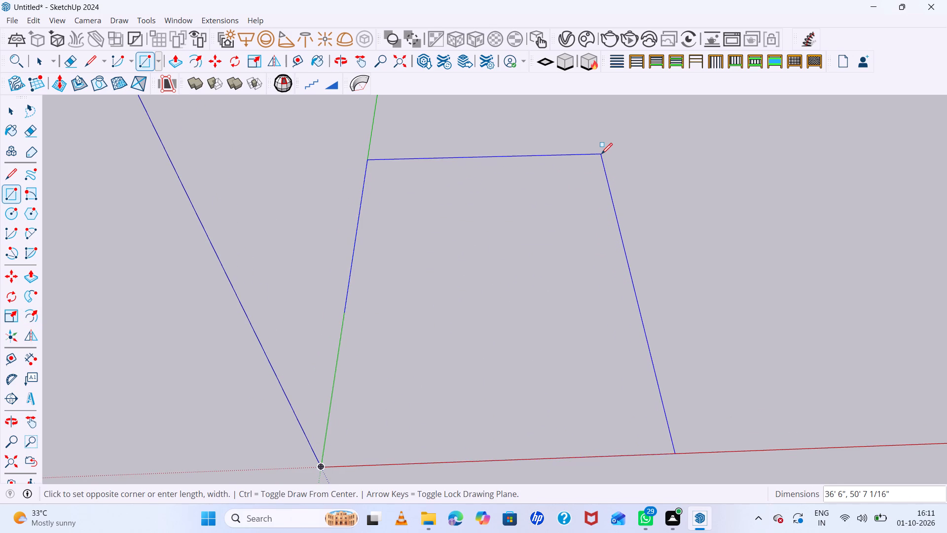
left_click(601, 154)
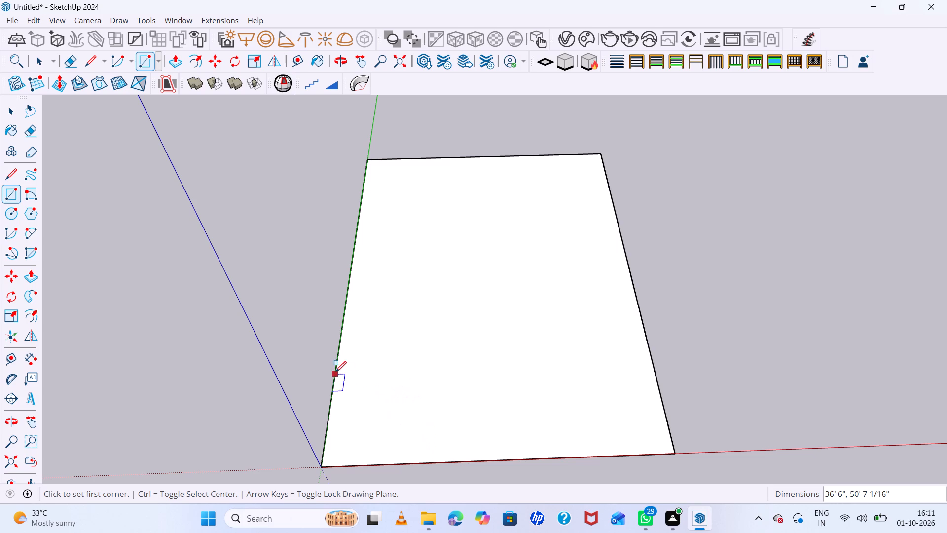
Offset the outline of the ground-plane rectangle inward by 9".
key("f")
left_click(338, 376)
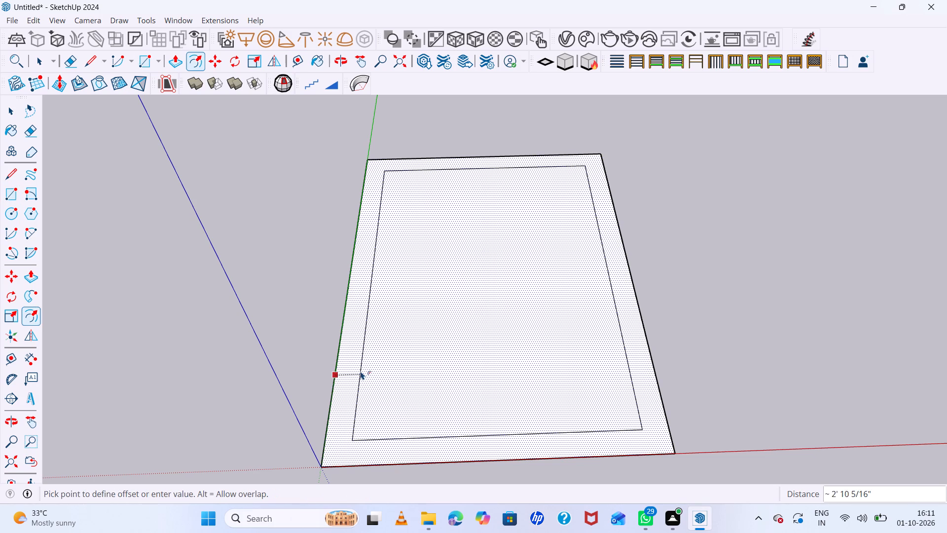
key("9")
key("Return")
key("space")
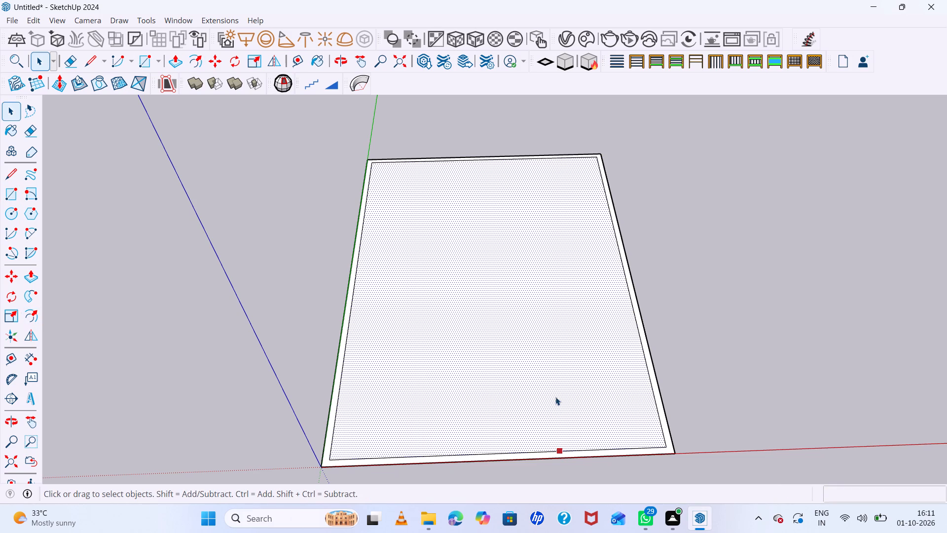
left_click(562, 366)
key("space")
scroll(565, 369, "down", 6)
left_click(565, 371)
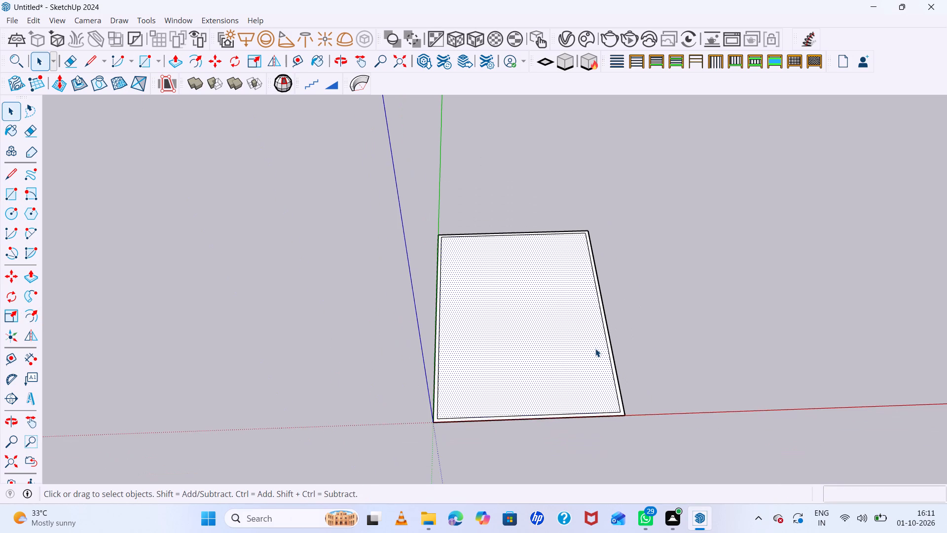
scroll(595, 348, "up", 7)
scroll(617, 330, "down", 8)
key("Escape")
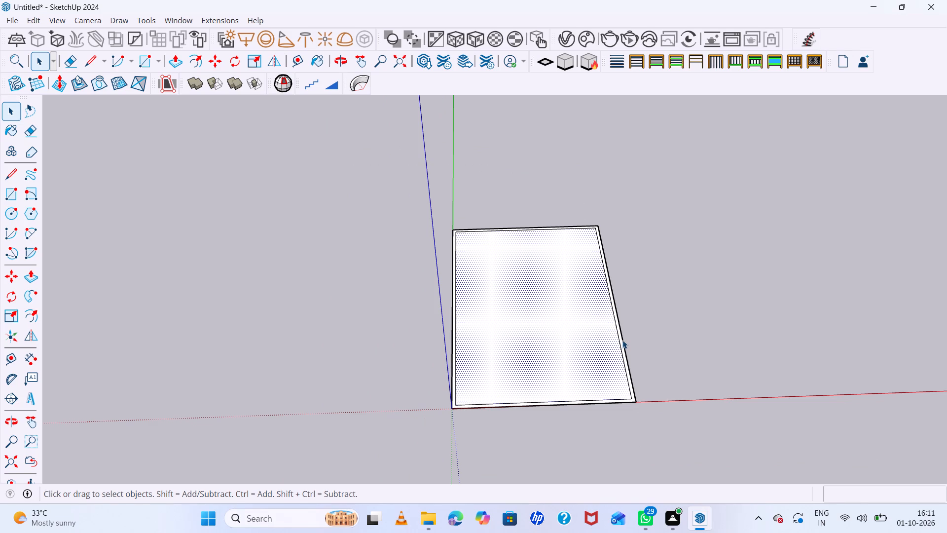
Place a guide about 6' 2" inside the inner long edge opposite the green axis, and a second guide 9" further in.
key("t")
scroll(616, 350, "up", 6)
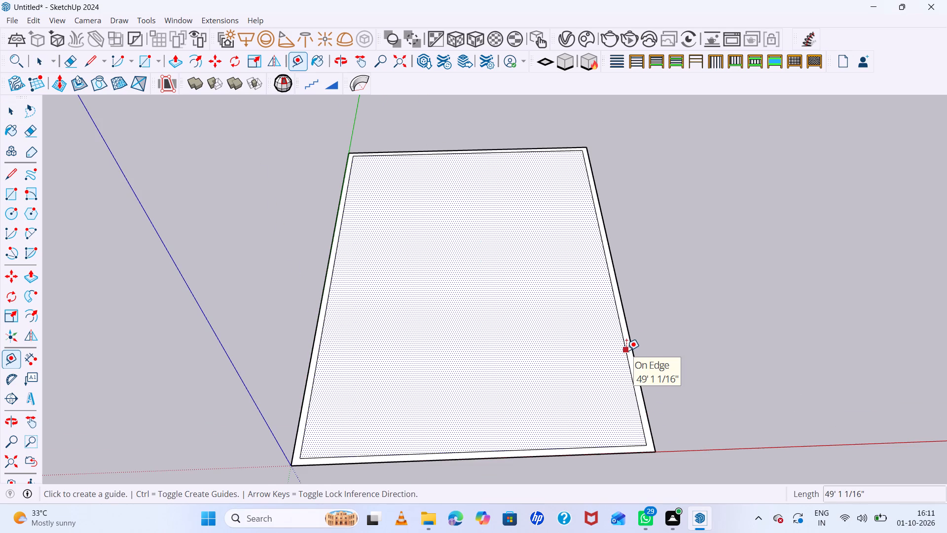
key("c")
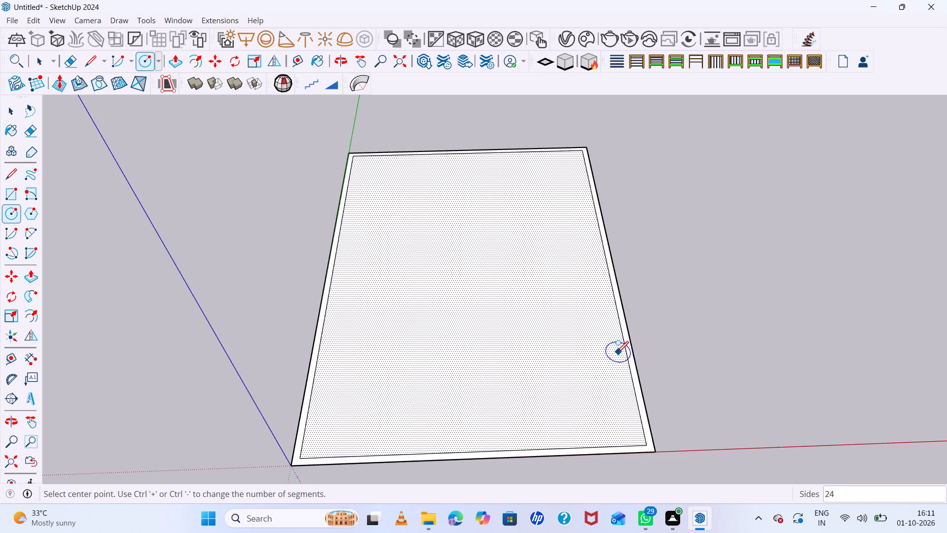
key("t")
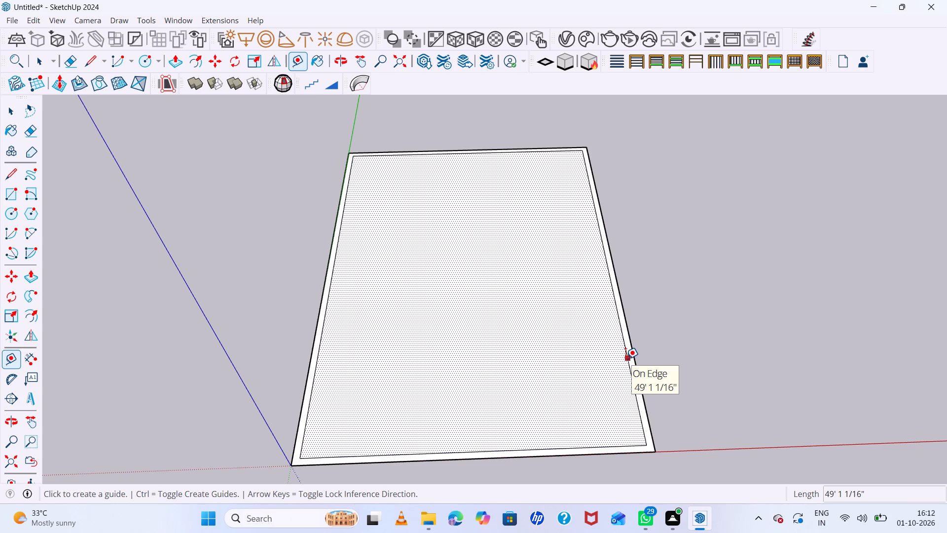
left_click(625, 359)
left_click(573, 361)
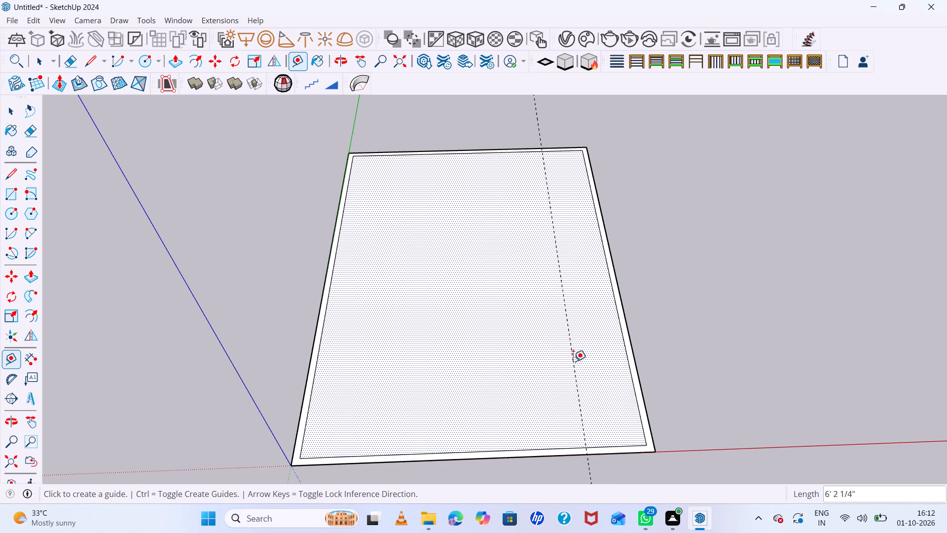
left_click(574, 346)
key("9")
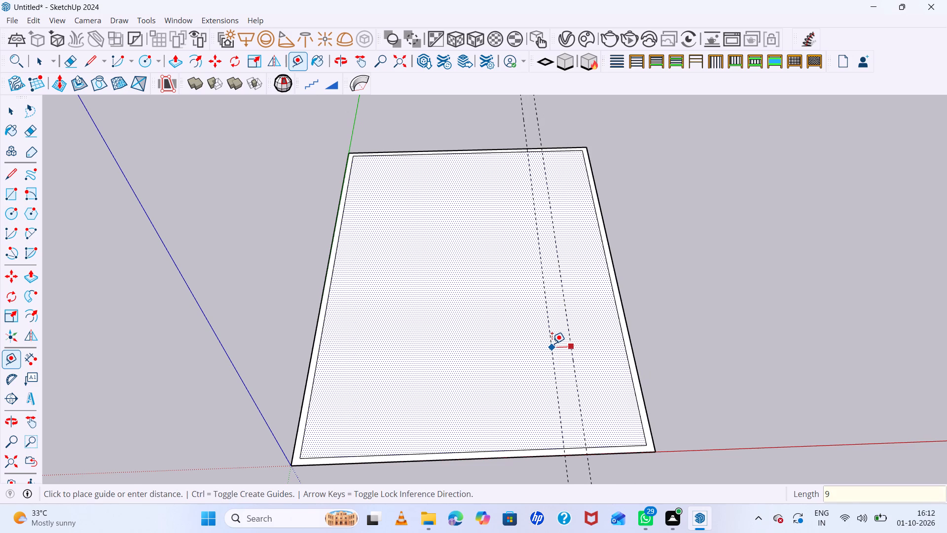
key("Return")
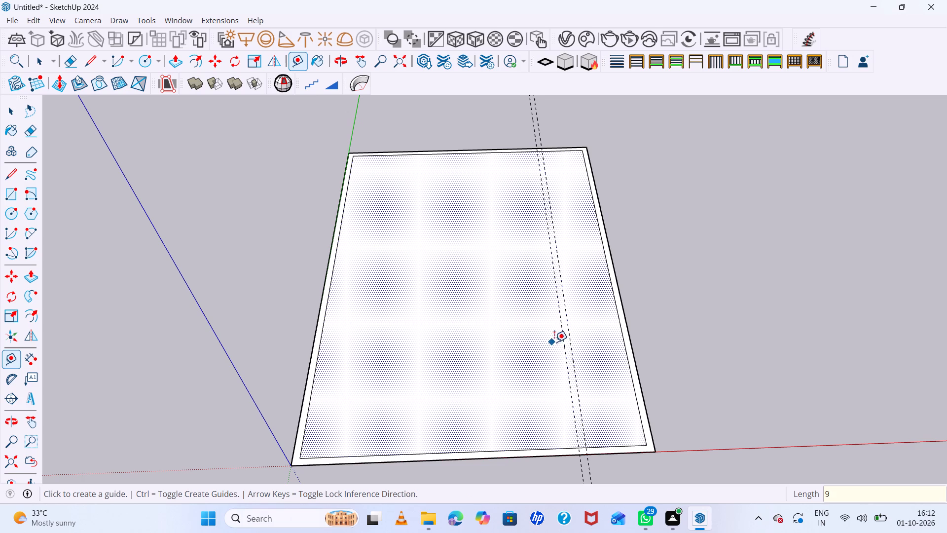
Place a guide about 10' 2" from the inner guide toward the green axis, and a second guide 9" beyond it.
left_click(559, 313)
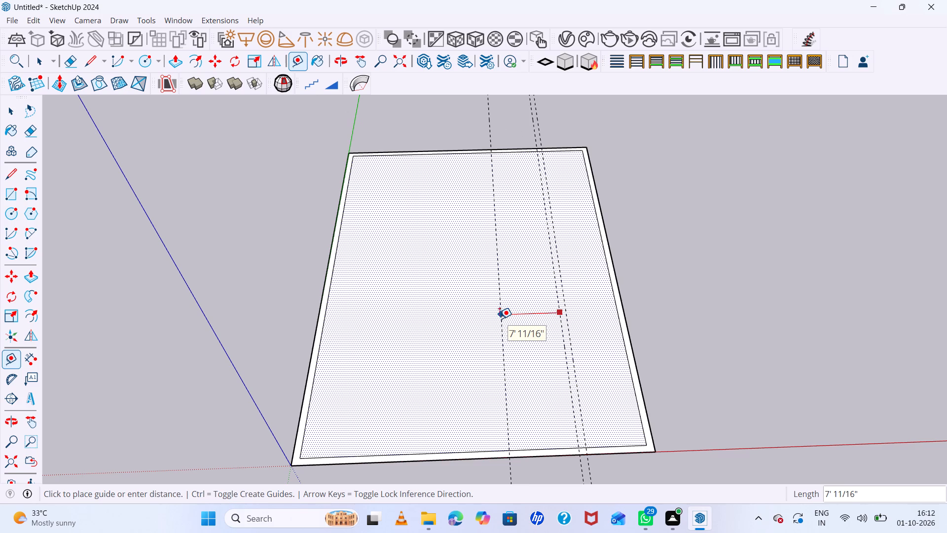
left_click(475, 314)
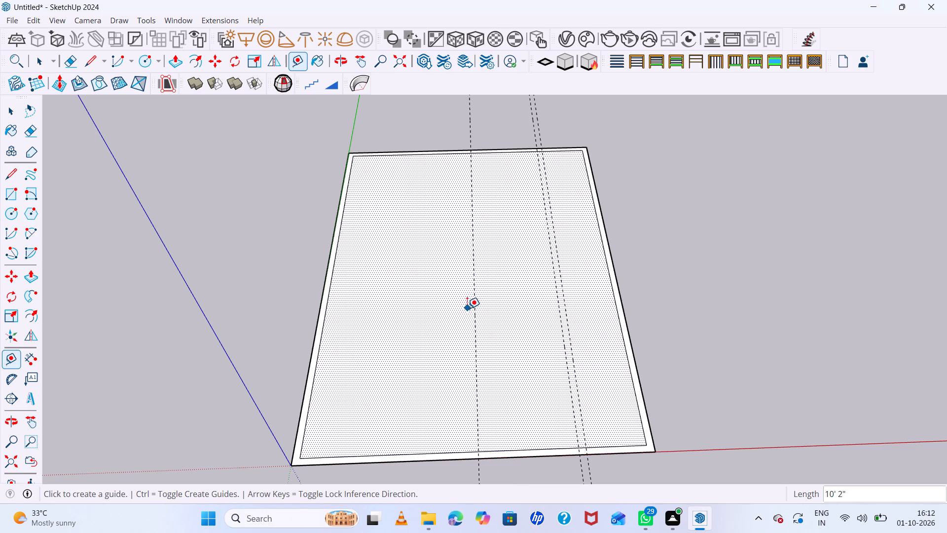
left_click(475, 315)
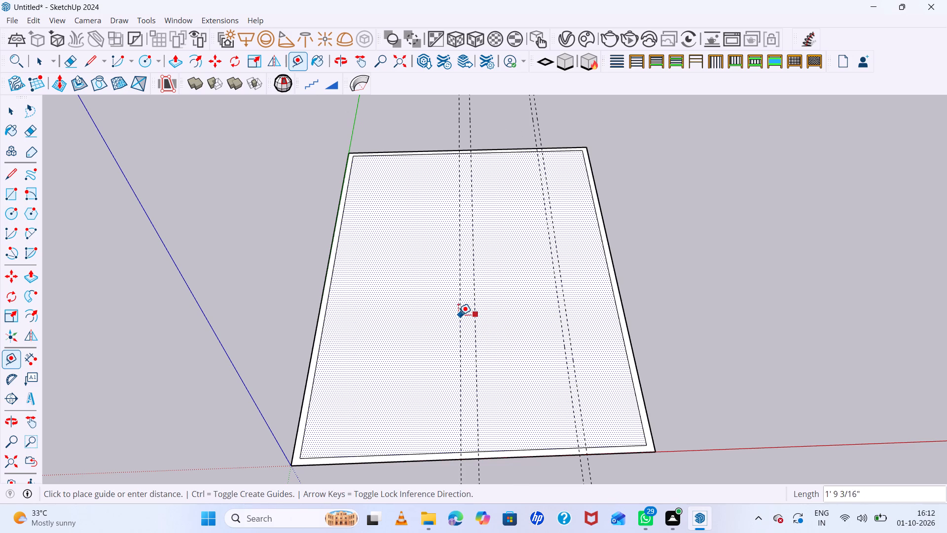
key("9")
key("Return")
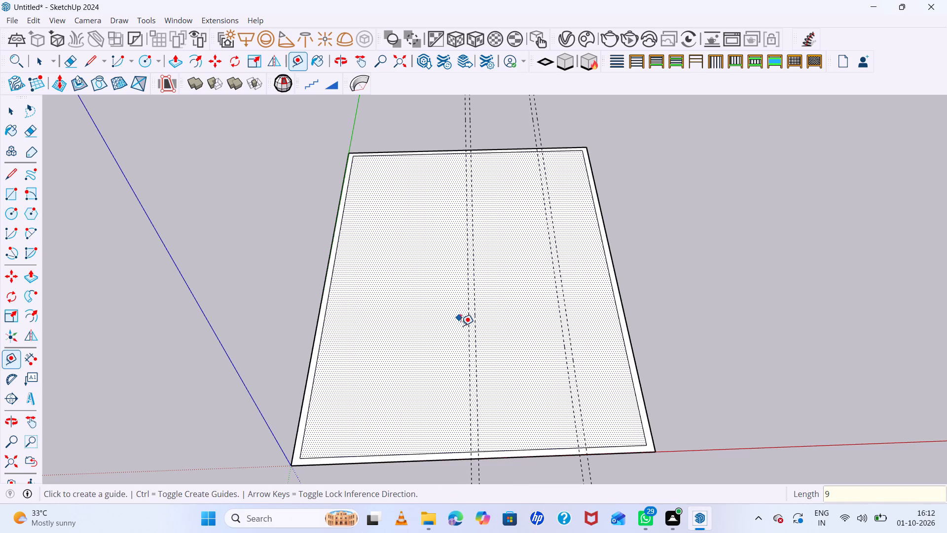
Place a guide about 7' 6" in from the inner edge along the red axis, and a second guide 9" beyond it.
left_click(416, 453)
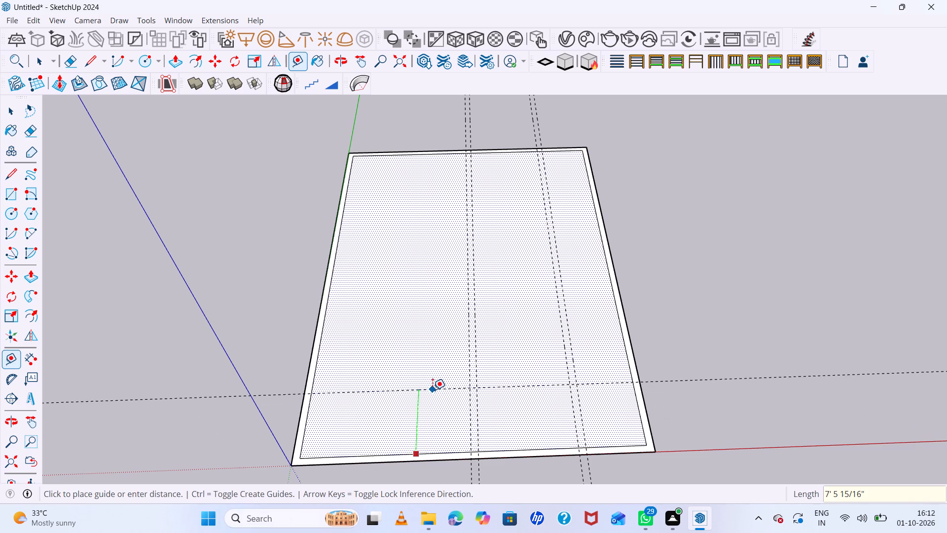
left_click(433, 390)
left_click(428, 387)
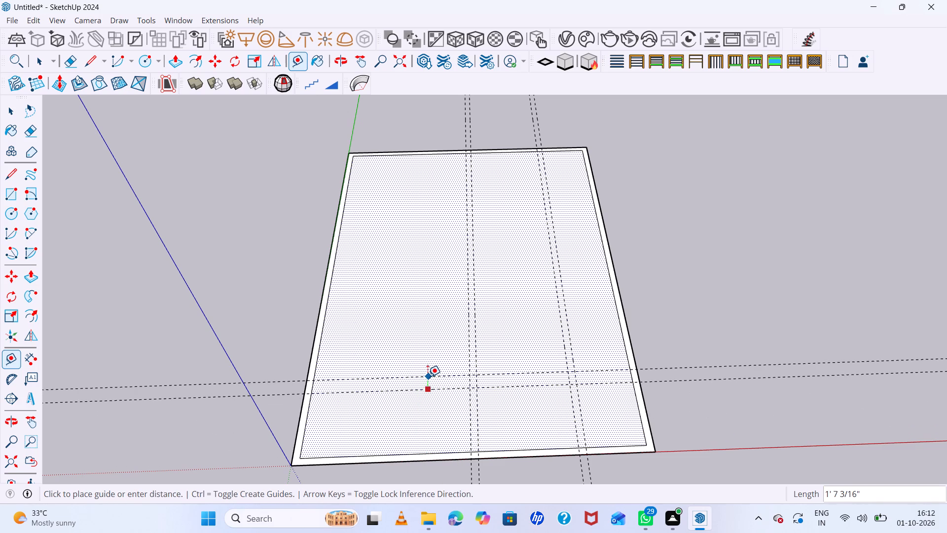
key("9")
key("Return")
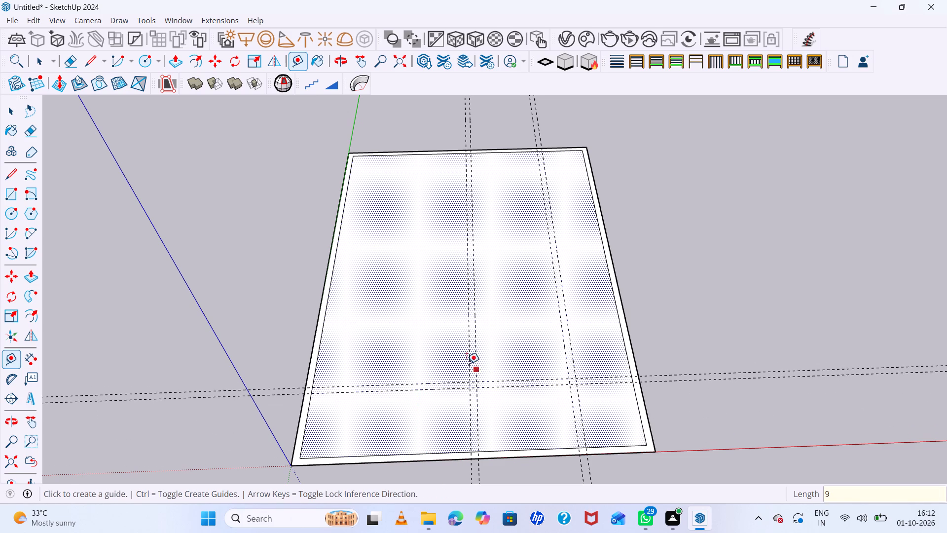
Place a guide about 4' 11" further from the red axis than the last guide, and another 9" beyond it.
left_click(411, 384)
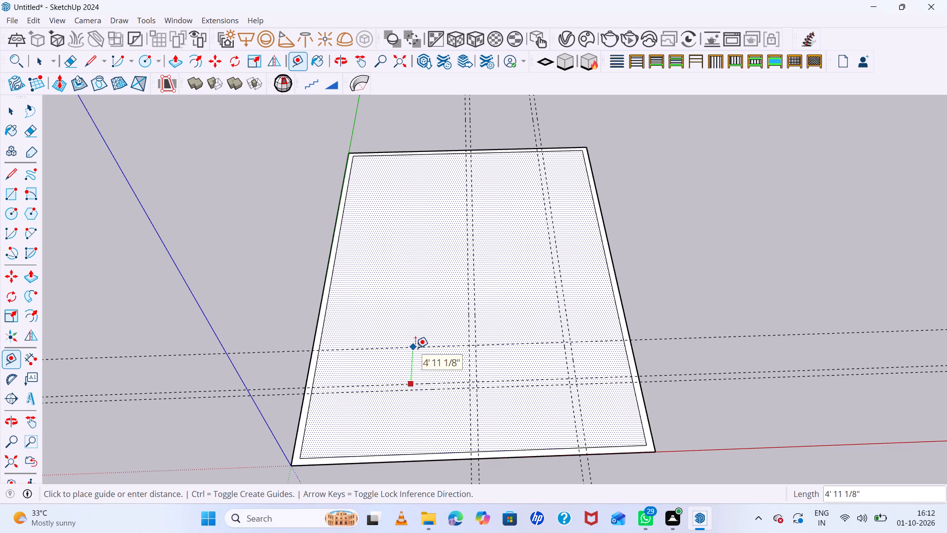
left_click(415, 348)
left_click(413, 346)
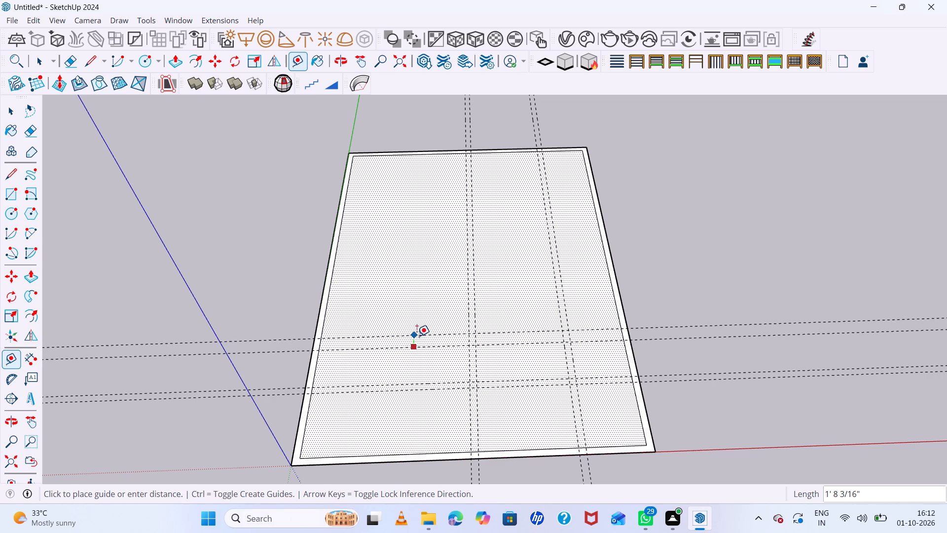
key("9")
key("Return")
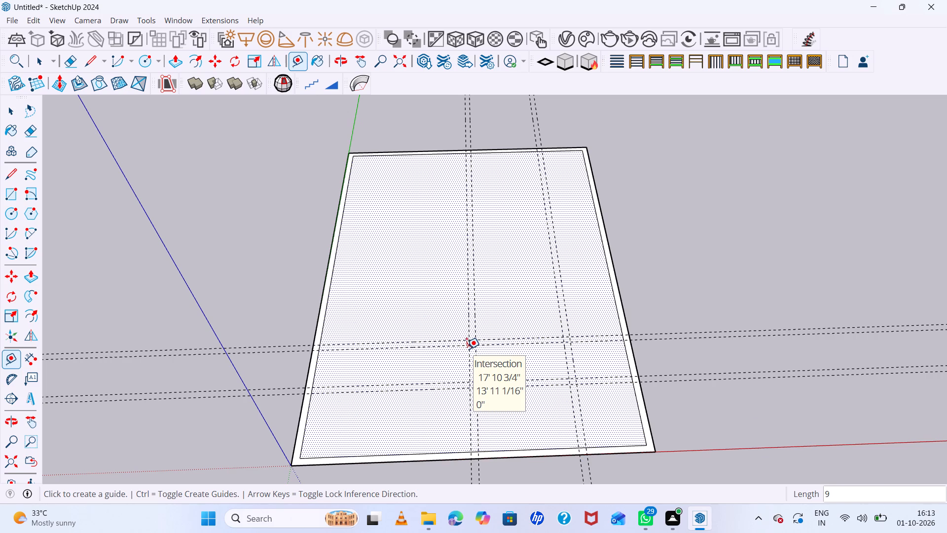
Draw a 9" by about 8' 3" wall rectangle between the first guide pair, from the inner red-axis edge to the crossing guides.
key("Escape")
key("r")
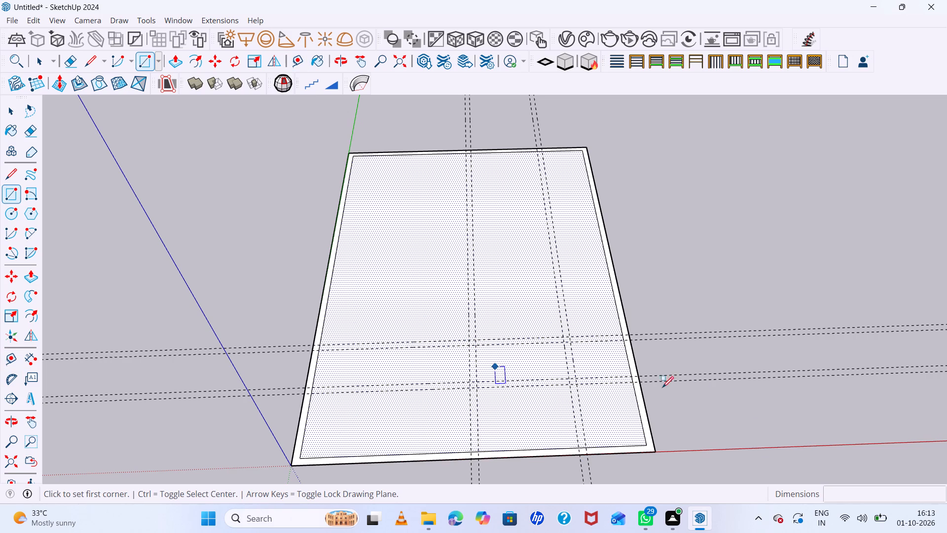
scroll(597, 428, "up", 5)
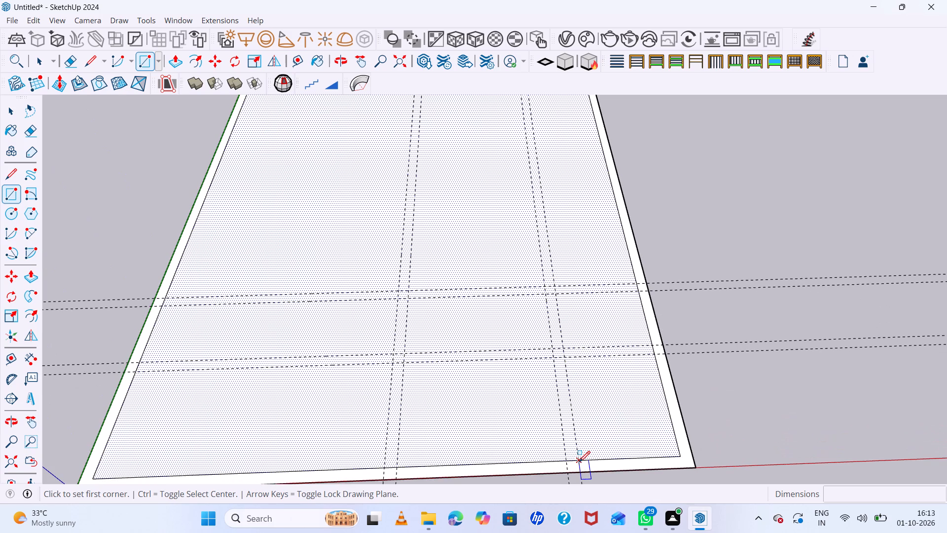
left_click(579, 462)
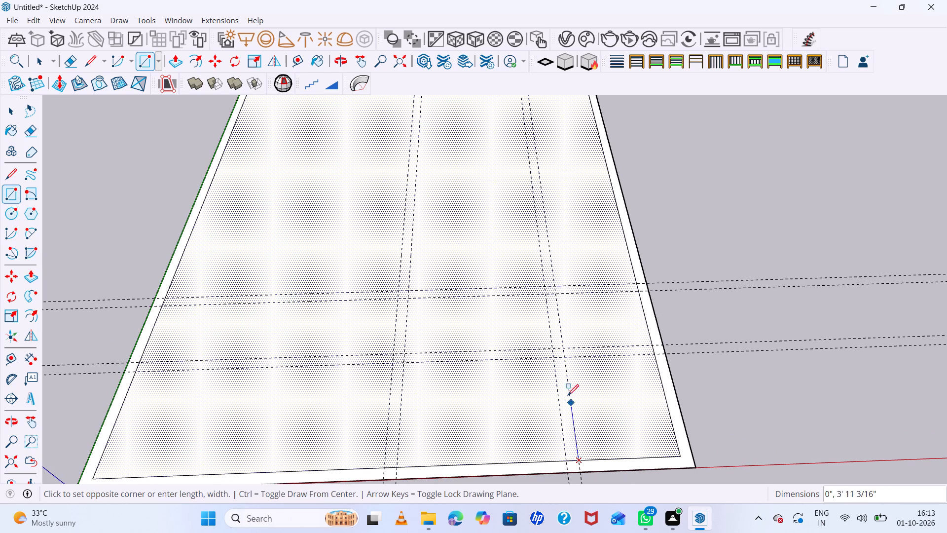
left_click(553, 347)
Draw a 9" by 10' 11" wall rectangle from that wall's end toward the green axis, along the guide pair nearest the red axis.
left_click(554, 358)
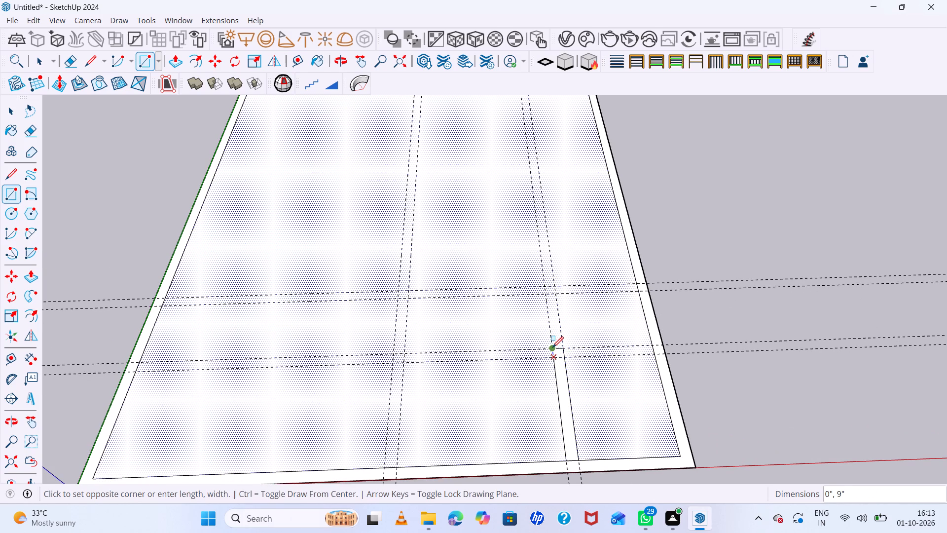
left_click(552, 347)
left_click(394, 355)
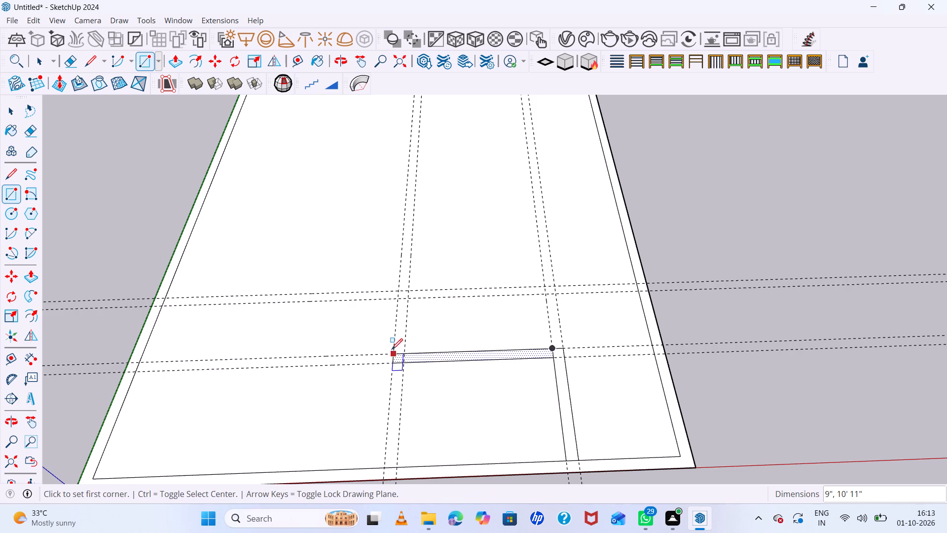
Draw a 9" by about 5' 8" wall rectangle from that strip's end to the outermost guide parallel to the red axis.
left_click(395, 354)
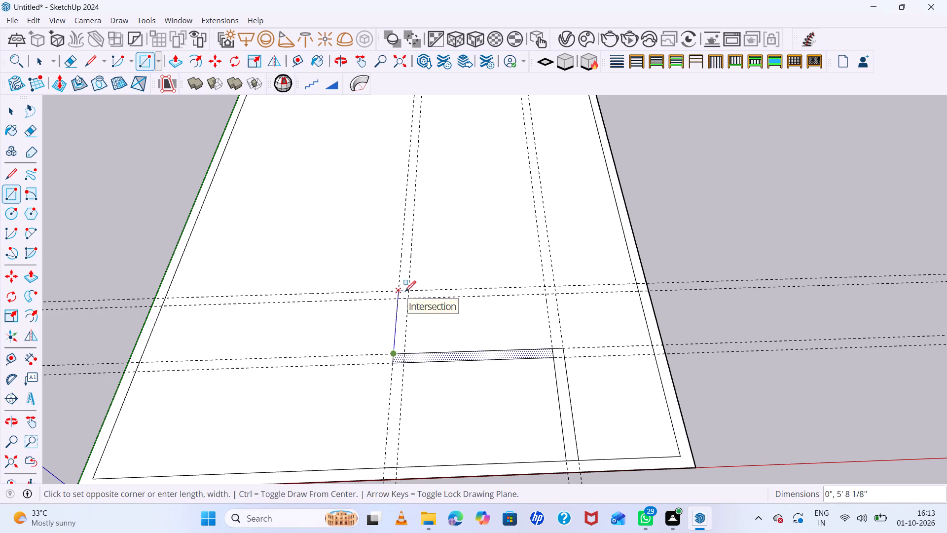
left_click(410, 292)
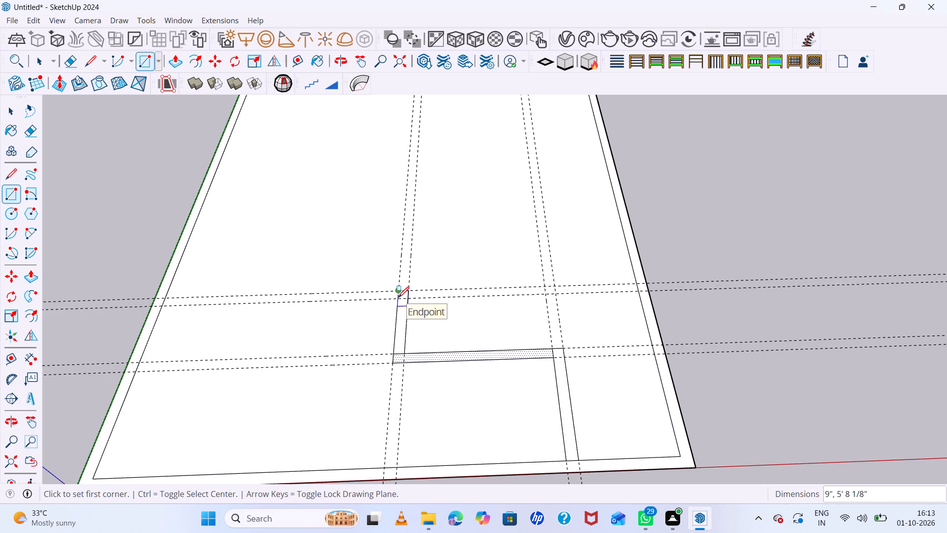
Draw a 9" by about 17' 2" wall rectangle from the short wall's end to the inner edge along the green axis.
scroll(396, 298, "up", 5)
left_click_drag(396, 298, 393, 294)
scroll(389, 284, "down", 10)
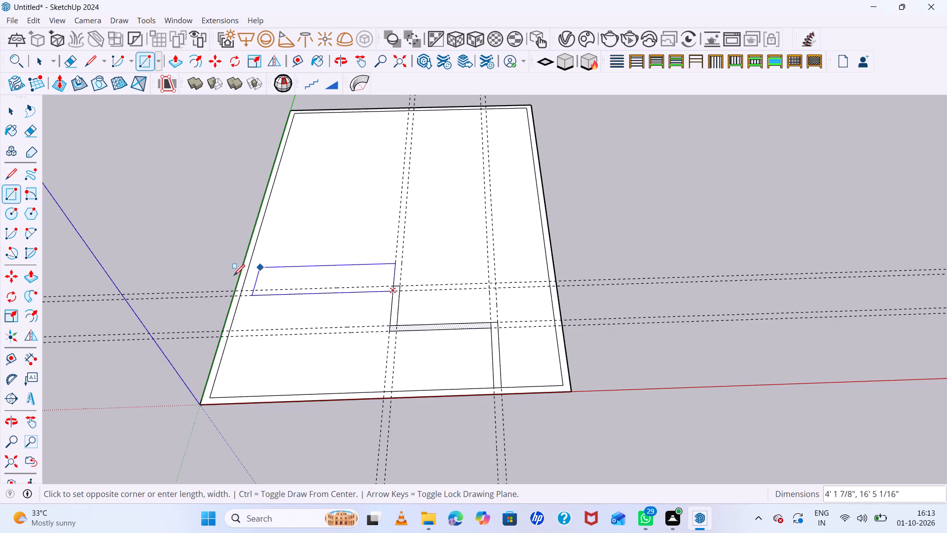
scroll(224, 283, "up", 5)
left_click(251, 293)
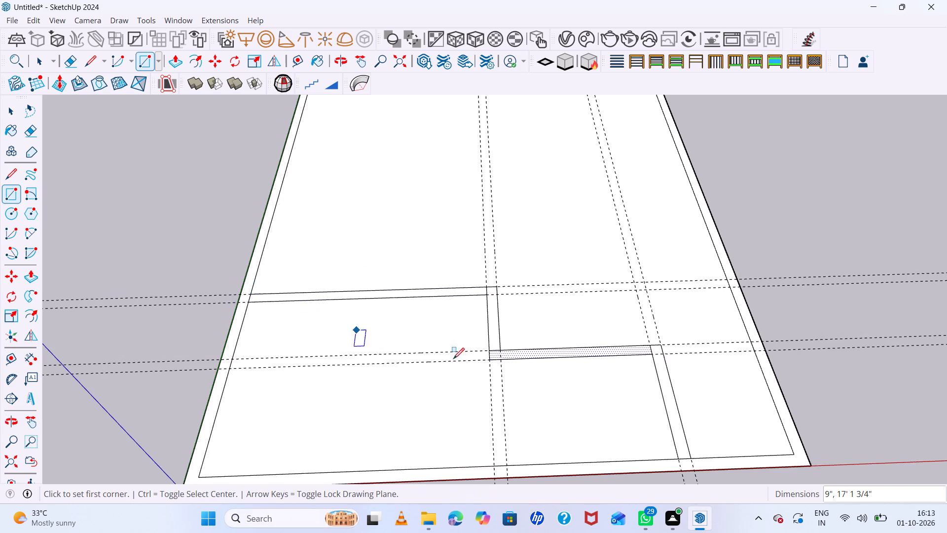
Delete all guides from the model.
scroll(511, 377, "down", 4)
scroll(571, 336, "down", 3)
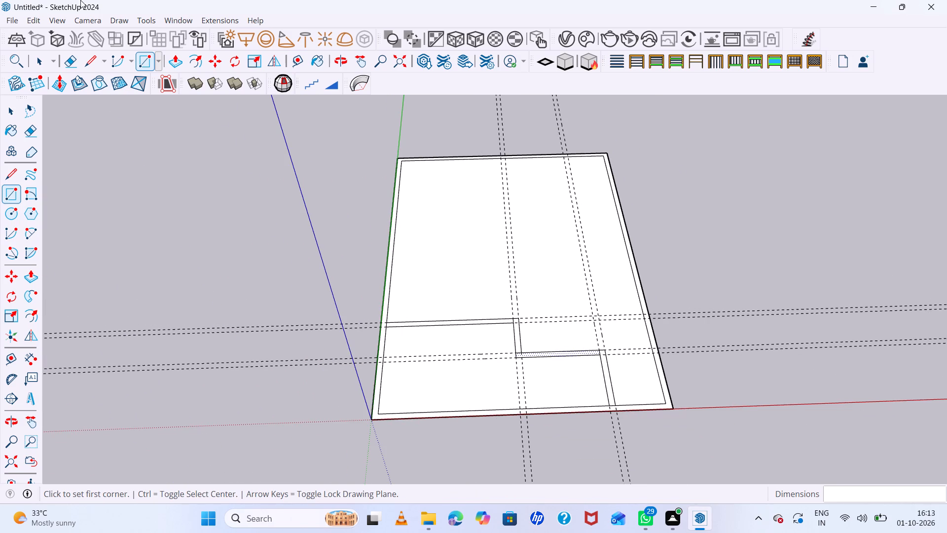
left_click(30, 20)
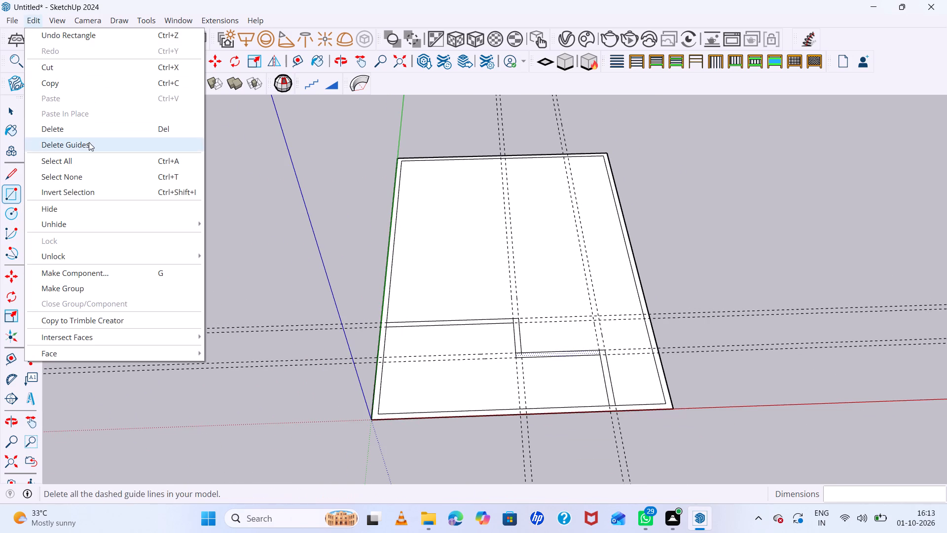
left_click(89, 145)
Erase the two short seam edges at the outer corners of the stepped interior walls.
scroll(601, 333, "up", 5)
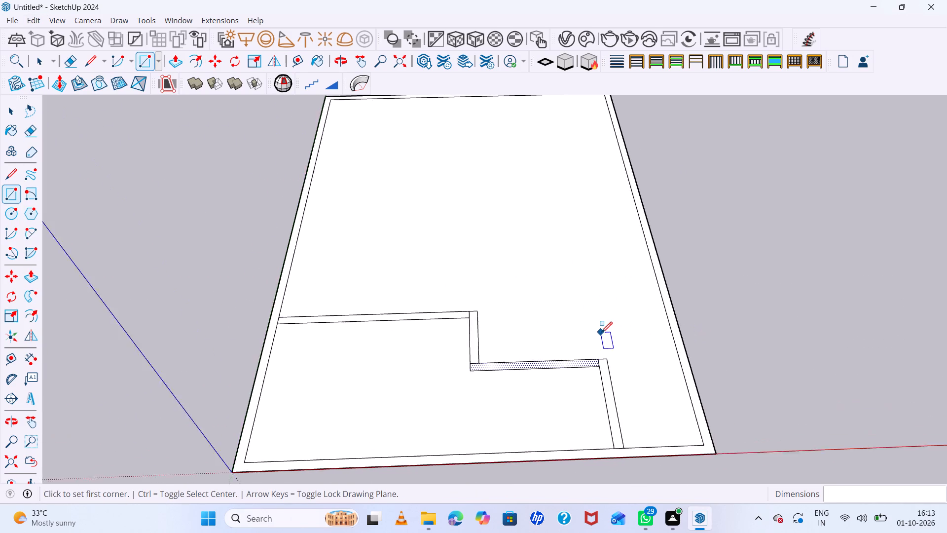
key("space")
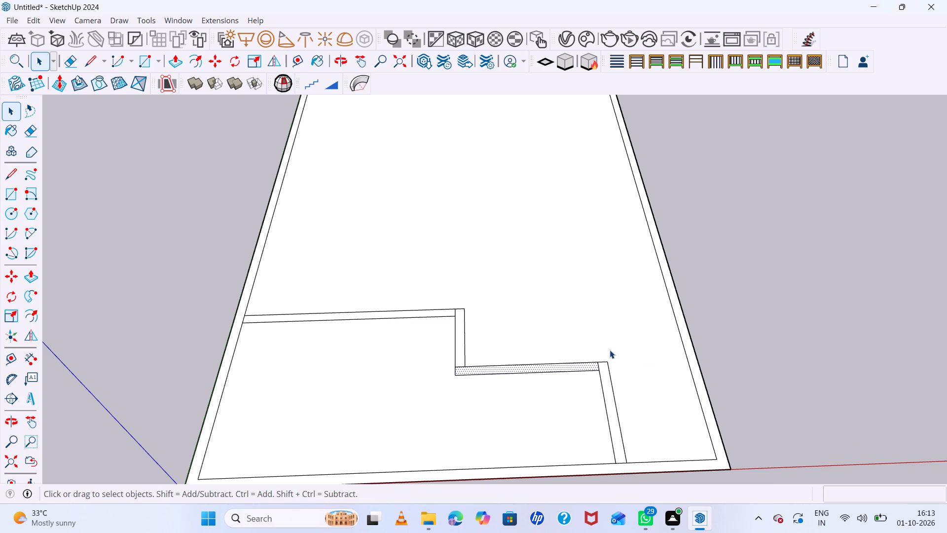
key("e")
scroll(588, 363, "up", 6)
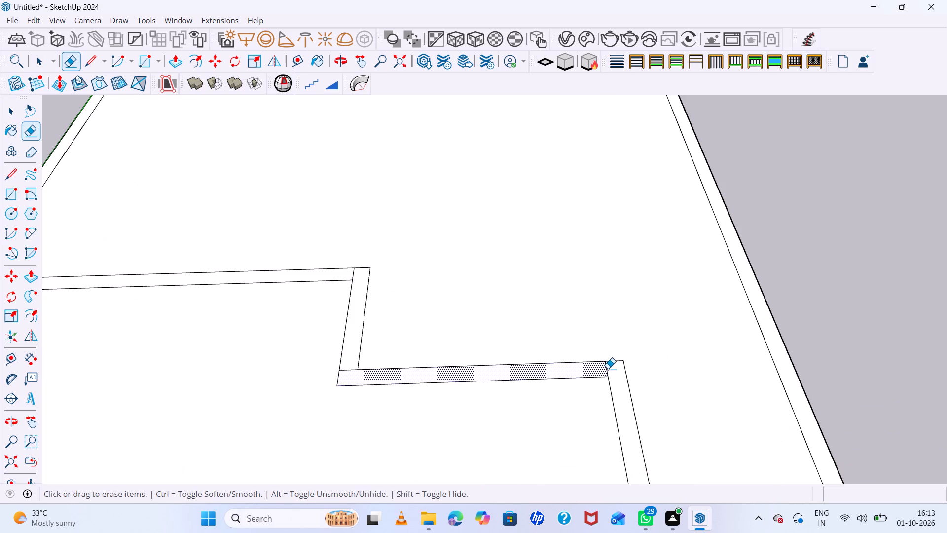
left_click(608, 369)
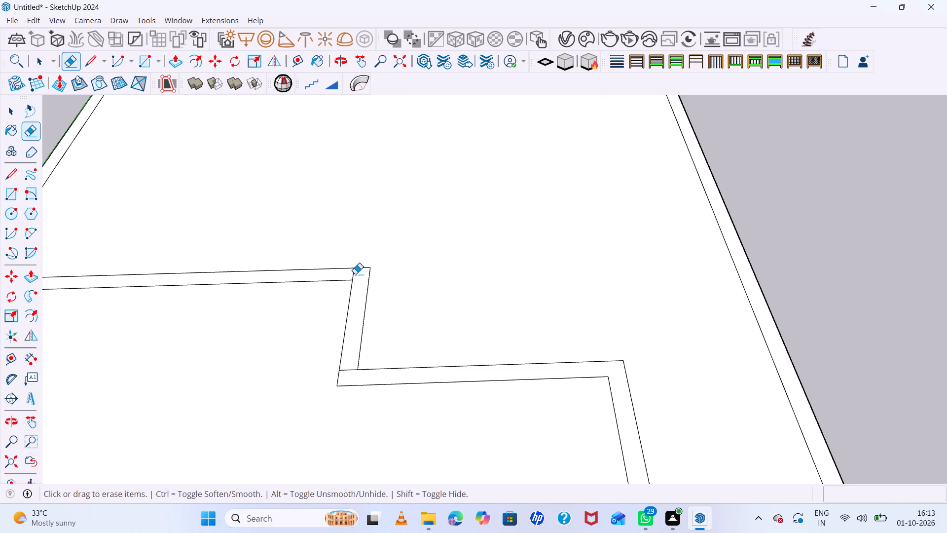
left_click(354, 274)
scroll(462, 320, "down", 11)
scroll(552, 382, "up", 6)
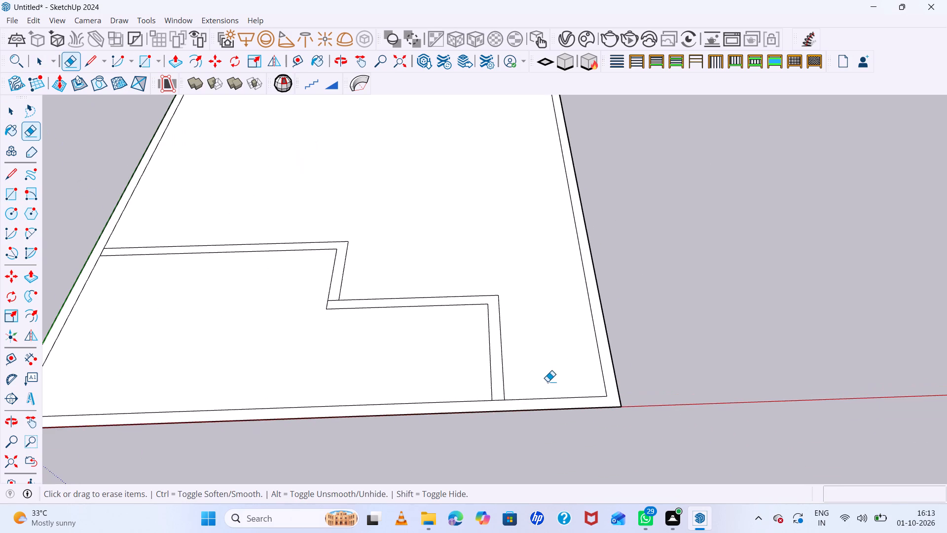
Draw a 9" line extending the end wall's face across the outer wall to the red axis, and erase the seam where the two walls meet.
key("l")
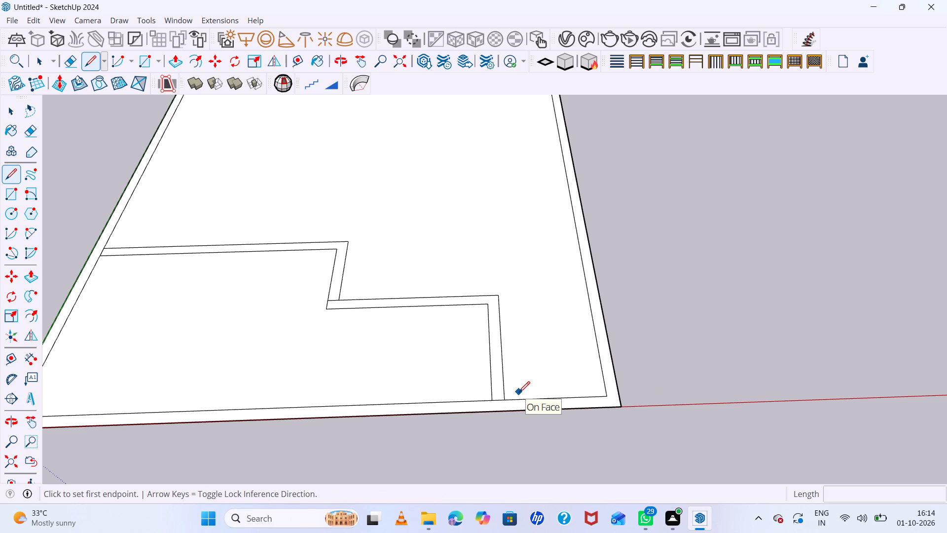
scroll(501, 394, "up", 7)
left_click(485, 407)
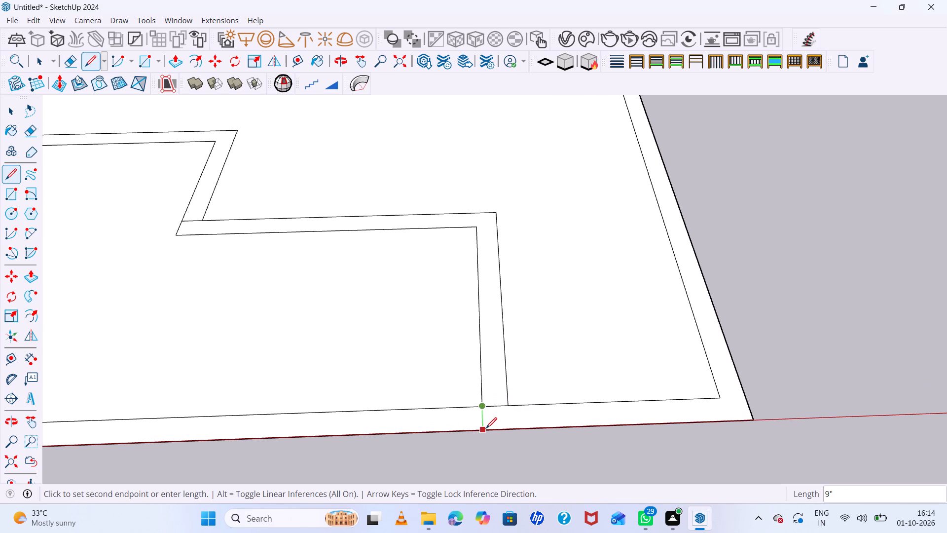
left_click(486, 430)
key("Escape")
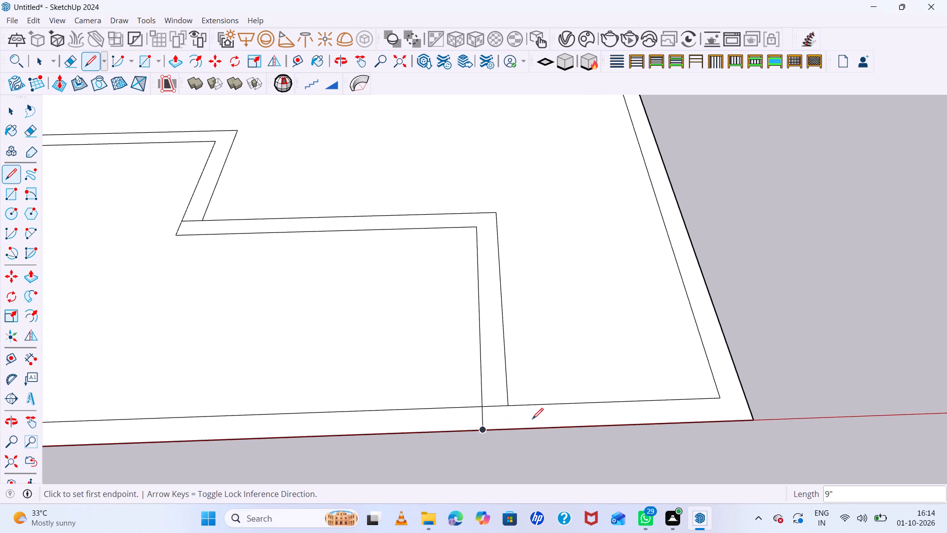
key("e")
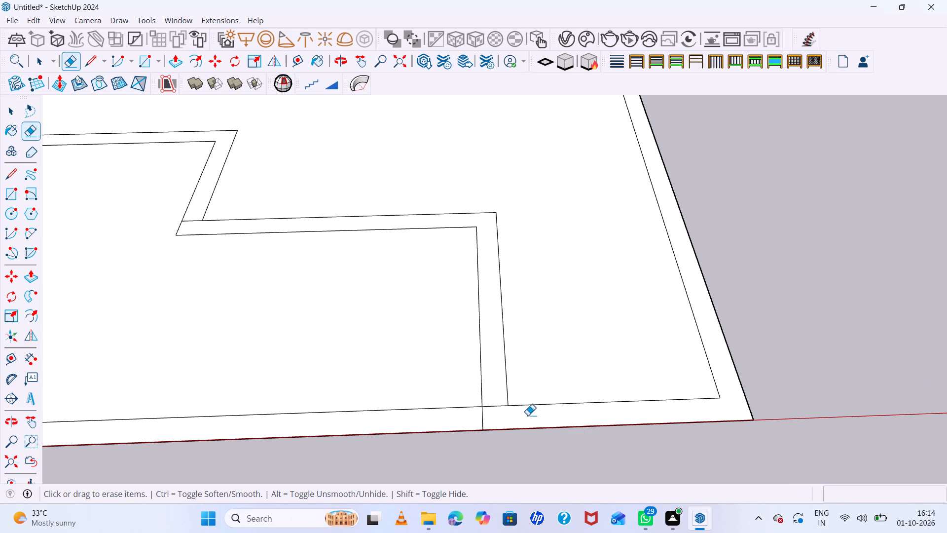
left_click(493, 407)
Draw a 9" line extending the long interior wall's face across the outer wall to the green axis, and erase the seam between them.
scroll(609, 437, "down", 6)
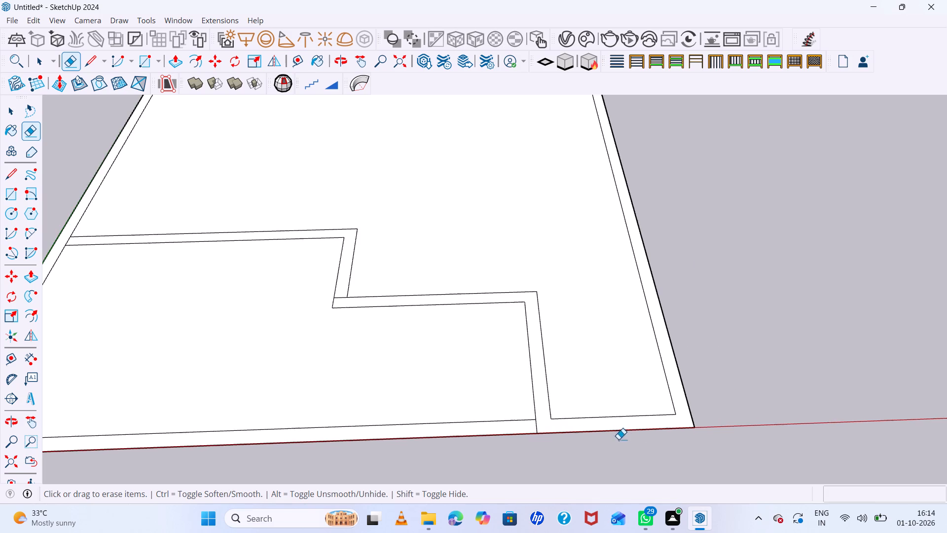
scroll(655, 437, "down", 12)
scroll(388, 318, "up", 7)
scroll(459, 365, "up", 2)
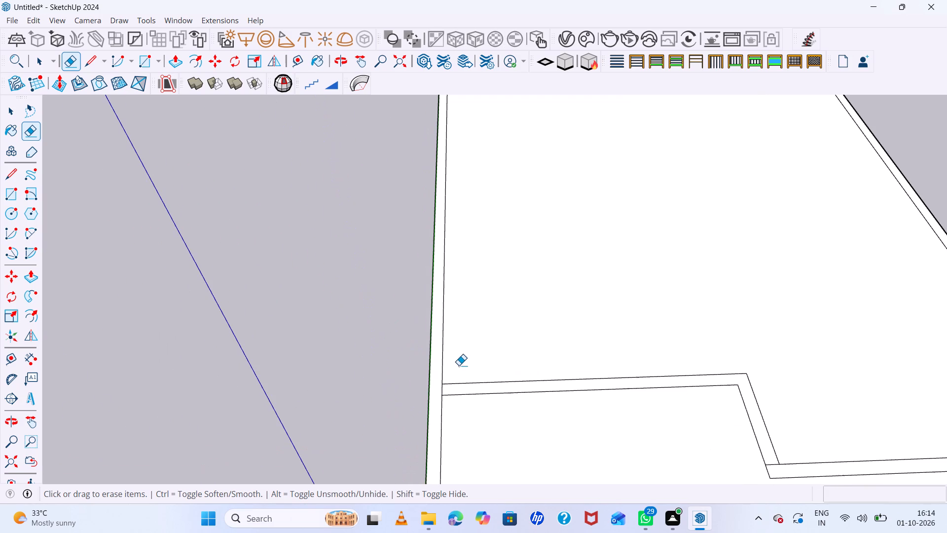
scroll(459, 365, "up", 1)
key("l")
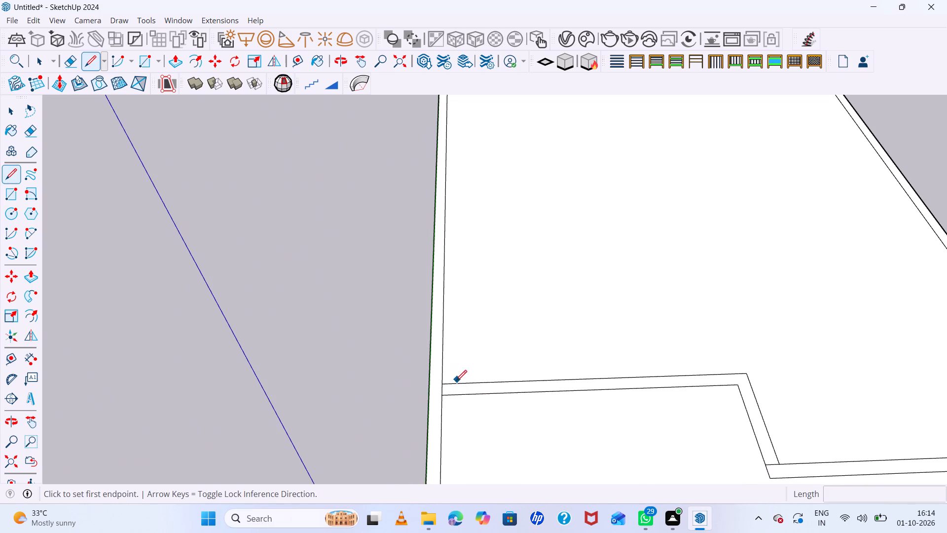
scroll(439, 398, "up", 6)
left_click(445, 395)
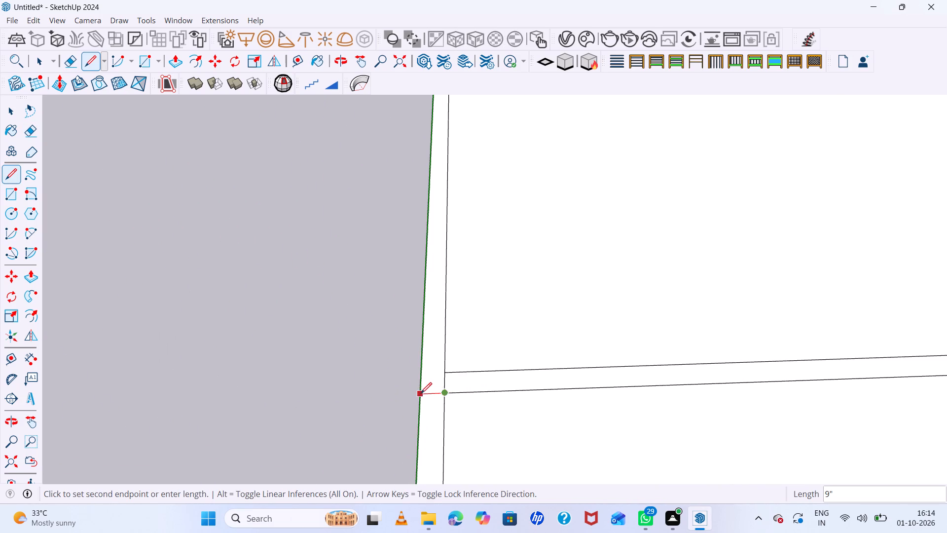
left_click(421, 394)
key("e")
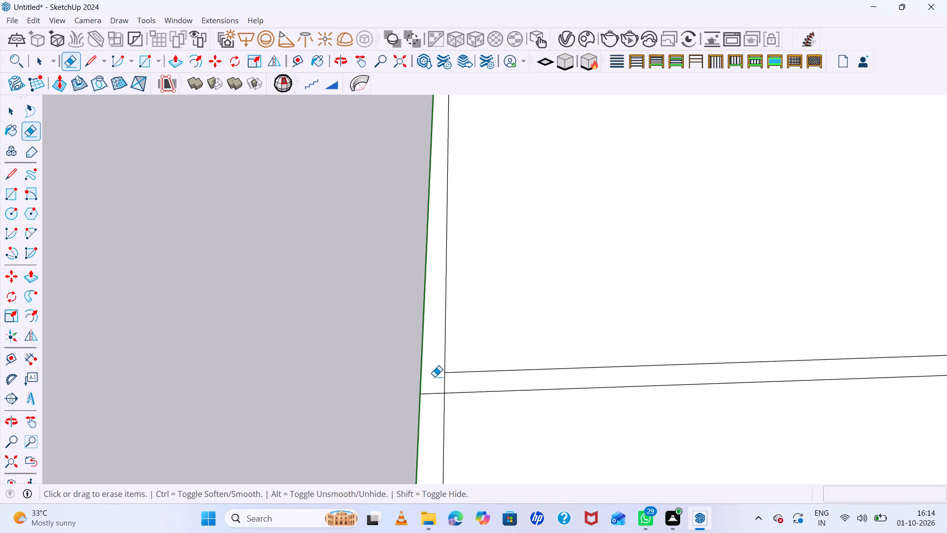
left_click(444, 385)
Erase the remaining seam edge at the inner corner of the stepped interior walls.
scroll(453, 373, "down", 8)
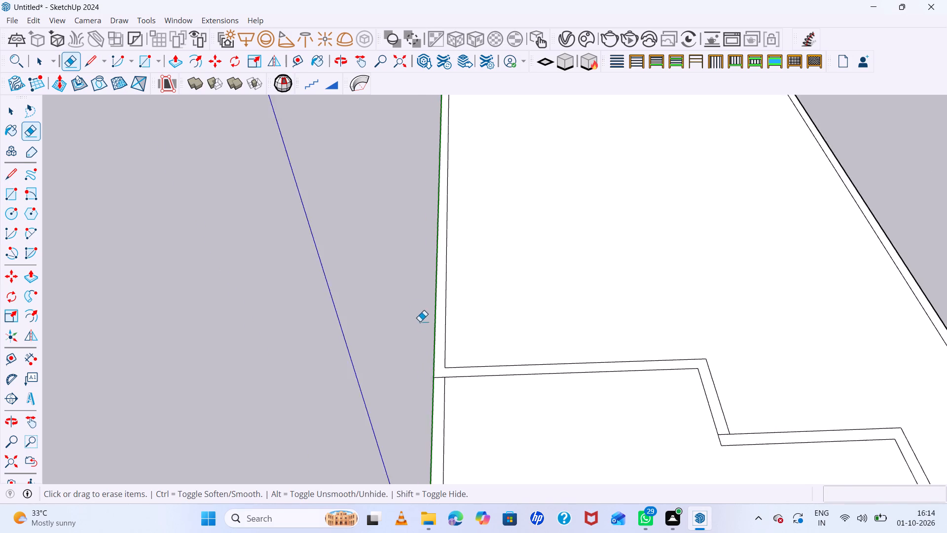
scroll(420, 321, "down", 9)
scroll(548, 364, "up", 7)
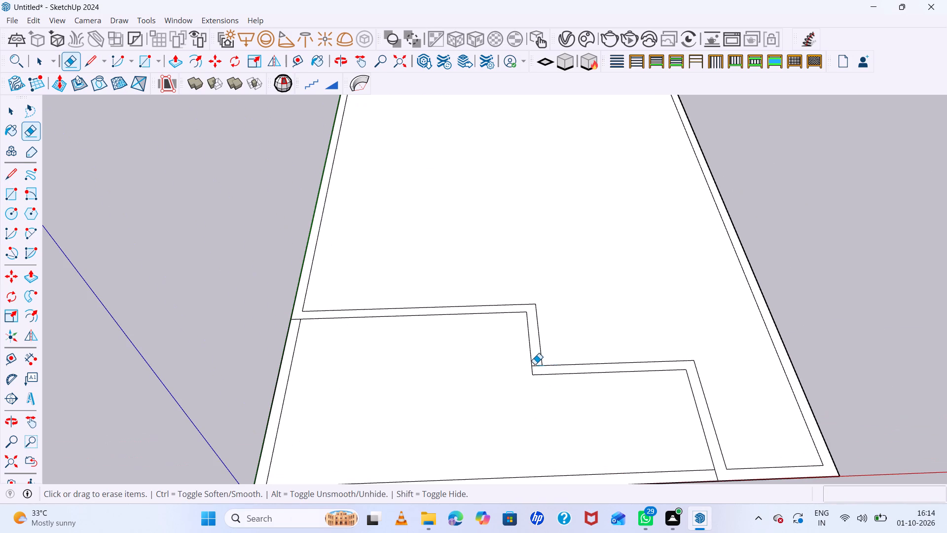
left_click(535, 364)
scroll(503, 349, "down", 8)
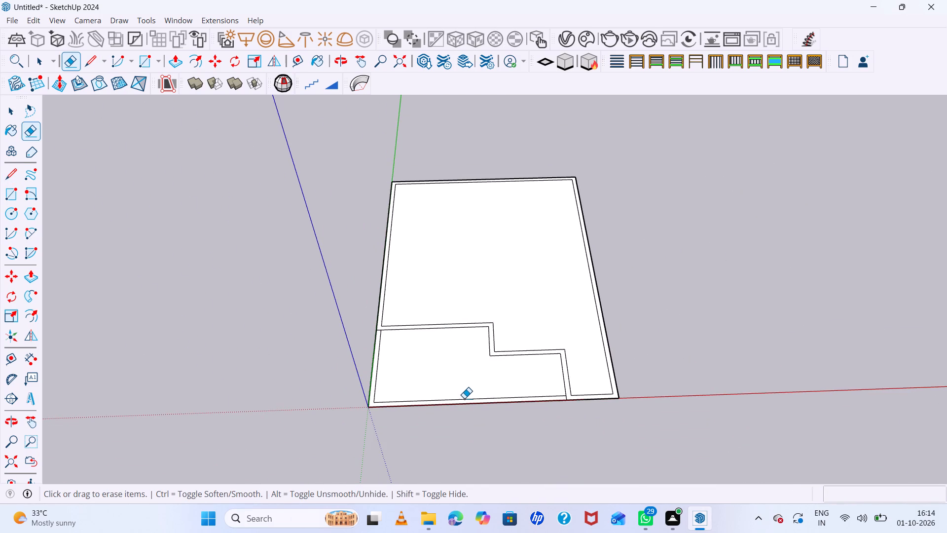
Group the merged wall face together with its bounding edges.
key("space")
left_click(549, 281)
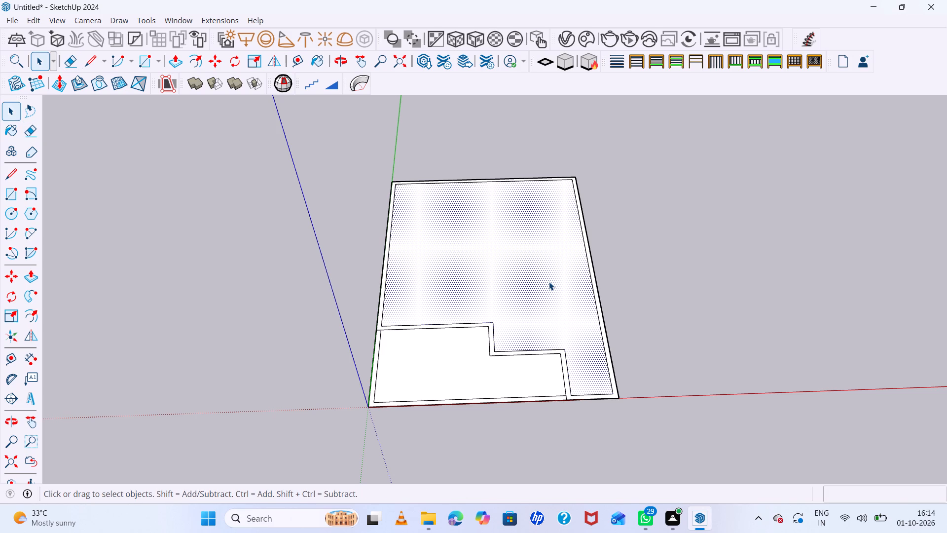
scroll(610, 396, "up", 4)
left_click(618, 390)
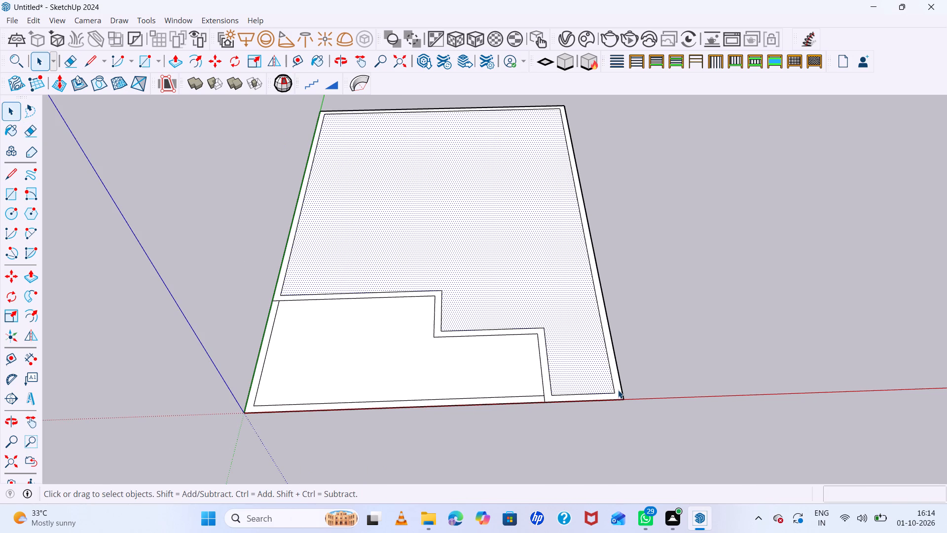
double_click(618, 390)
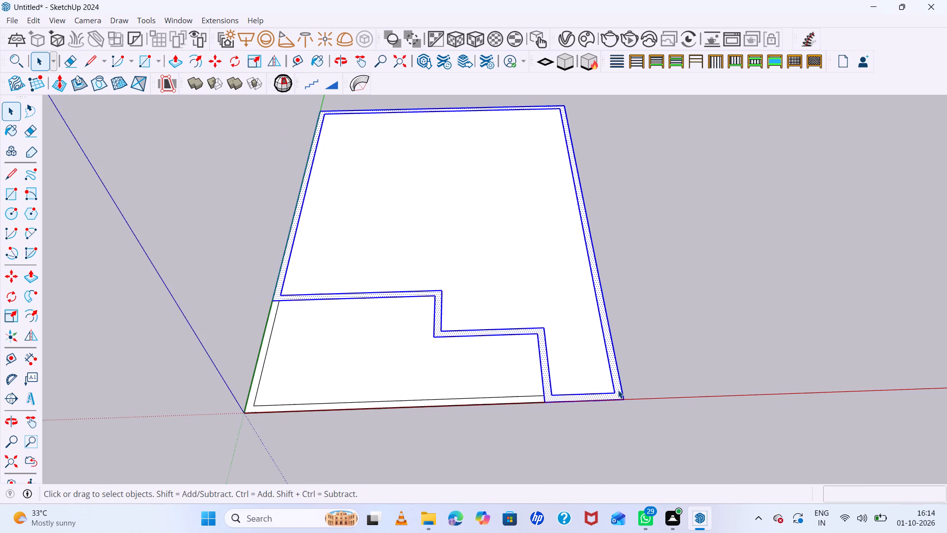
right_click(618, 390)
left_click(686, 213)
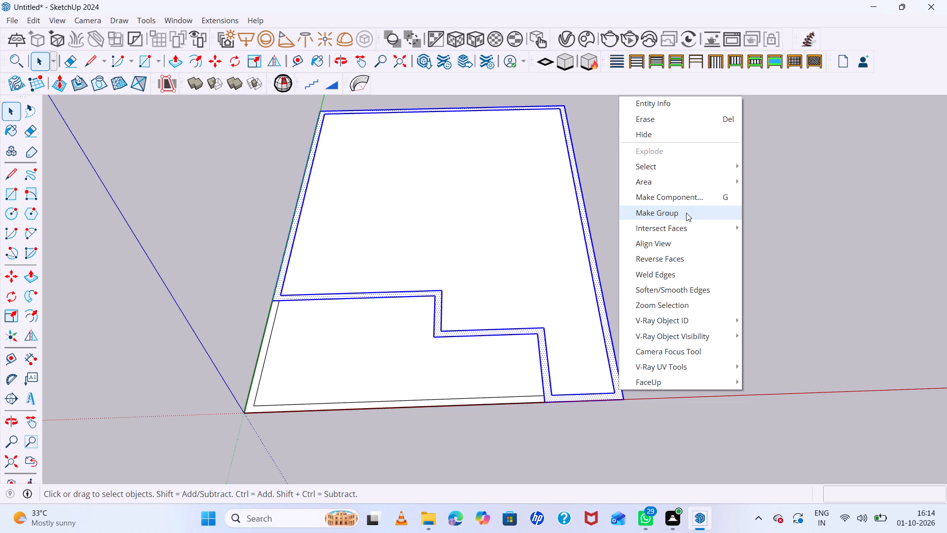
Push/pull the wall face inside the group up by 10'.
double_click(618, 392)
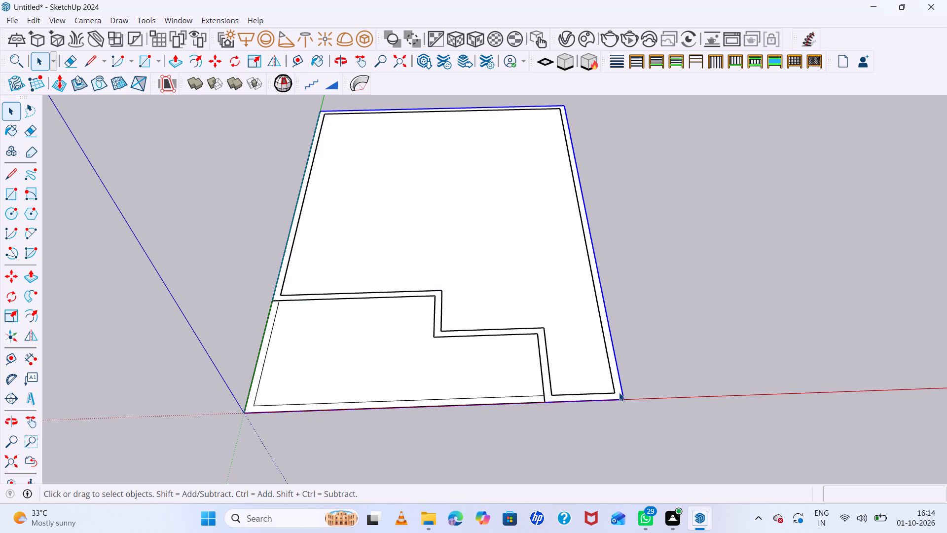
double_click(619, 392)
left_click(619, 391)
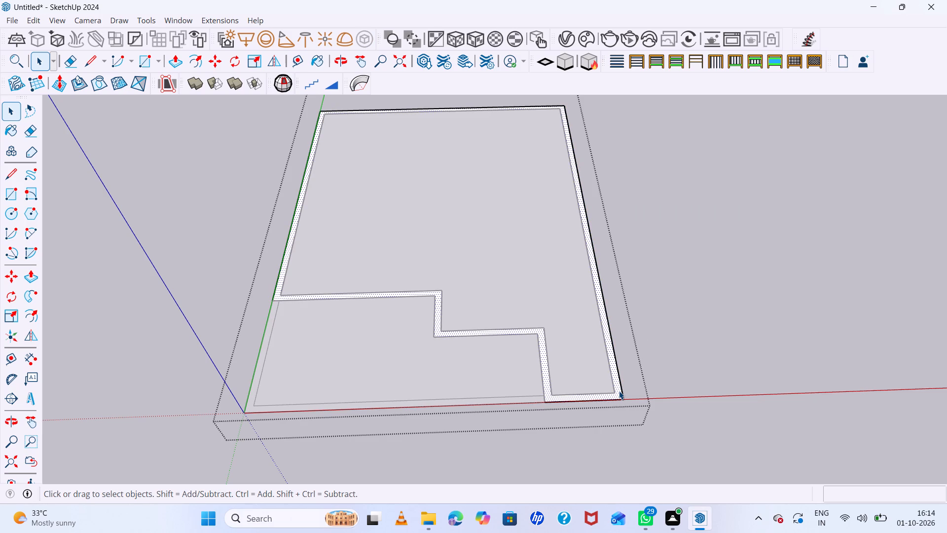
key("p")
left_click(619, 391)
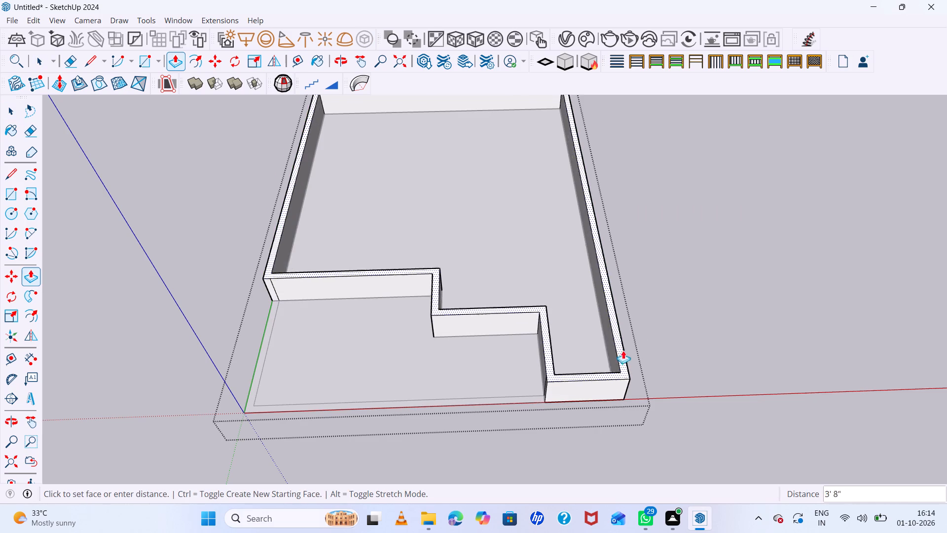
key("1")
type("0'")
key("Return")
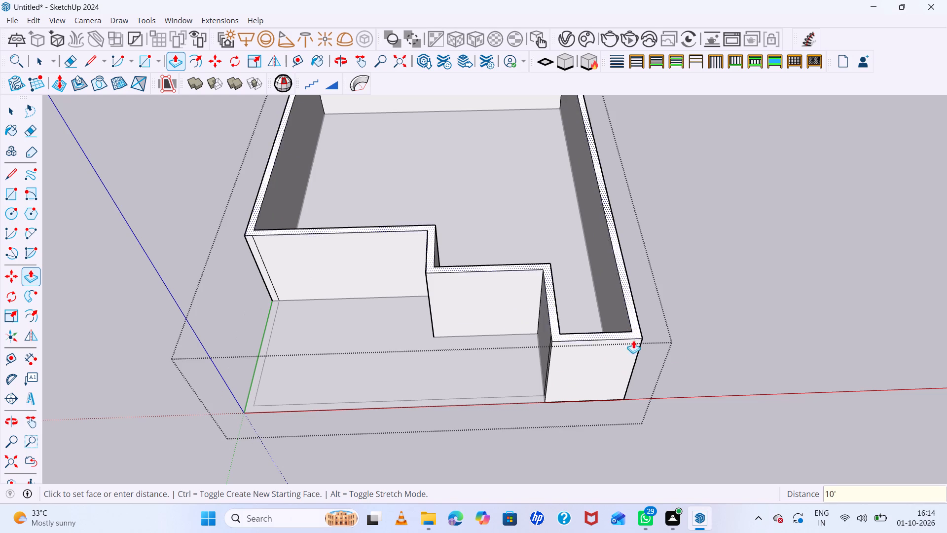
scroll(688, 314, "down", 5)
middle_click_drag(713, 352, 675, 211)
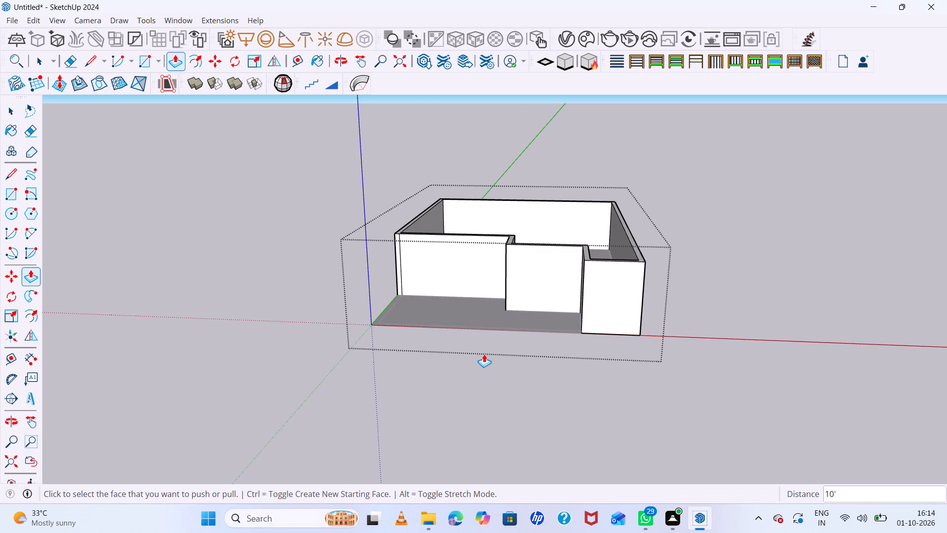
key("space")
middle_click_drag(665, 269, 710, 286)
left_click(705, 266)
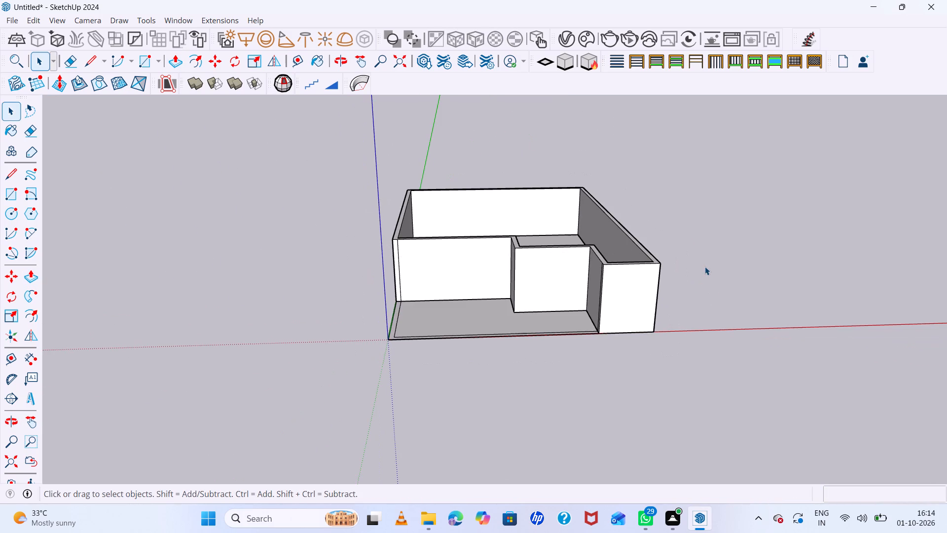
Delete the vertical seam edge on the wall near the green axis inside the wall group.
scroll(572, 262, "up", 11)
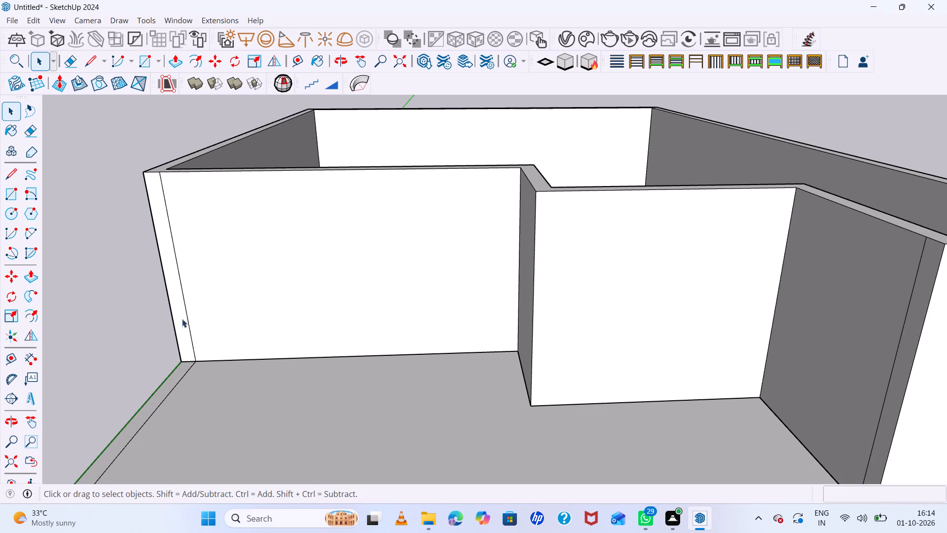
left_click(186, 313)
double_click(186, 312)
left_click(186, 312)
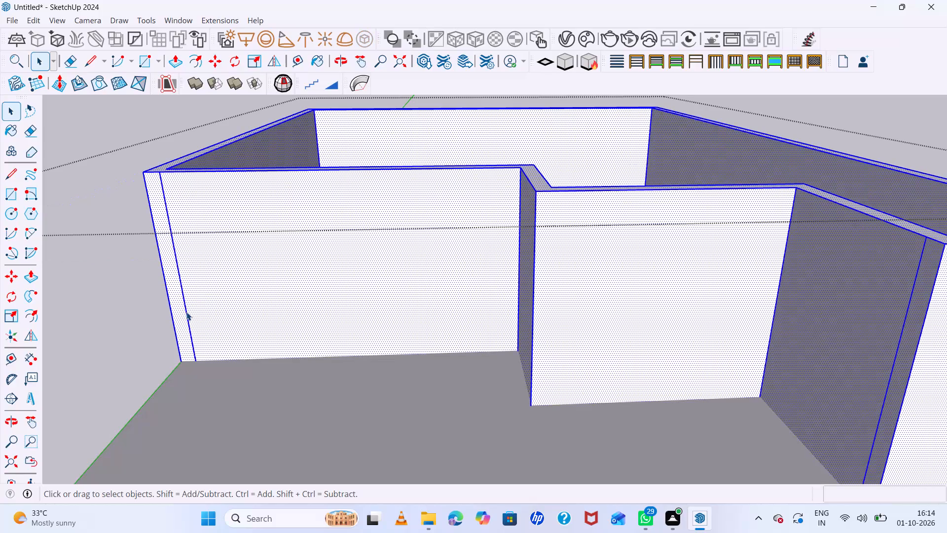
left_click(188, 309)
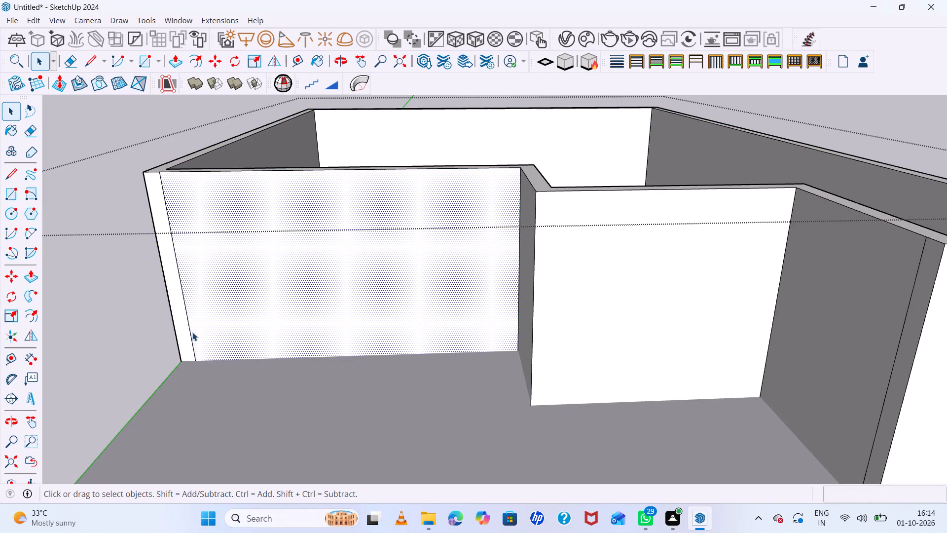
left_click(187, 322)
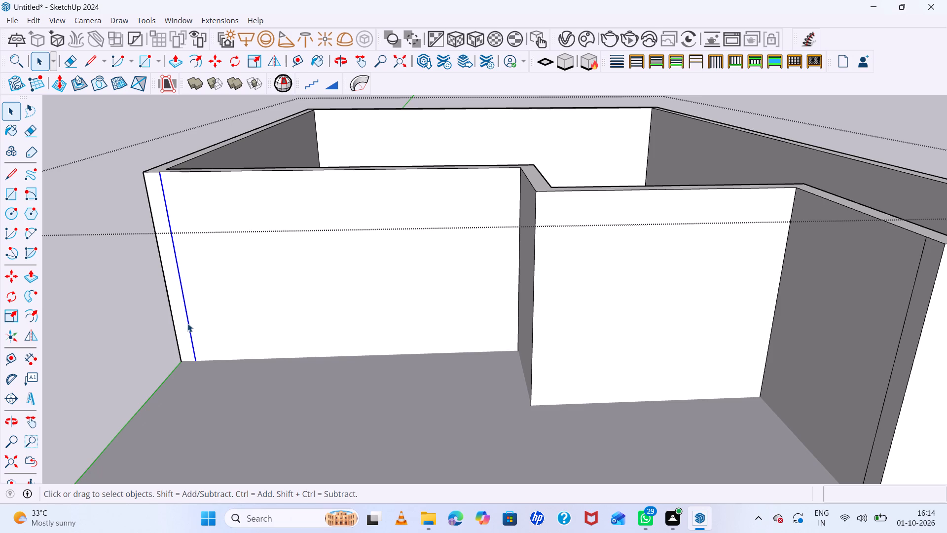
key("Delete")
scroll(358, 479, "up", 1)
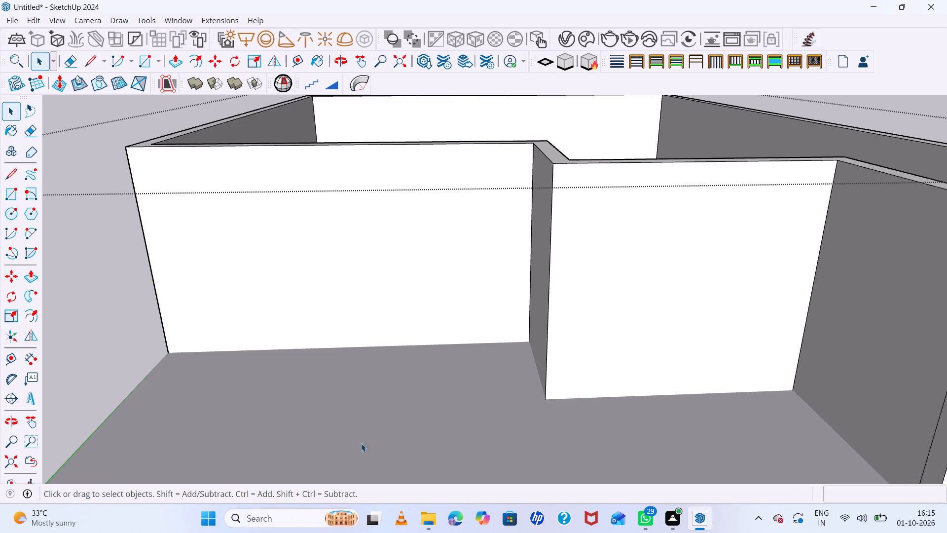
scroll(365, 423, "down", 14)
left_click(561, 367)
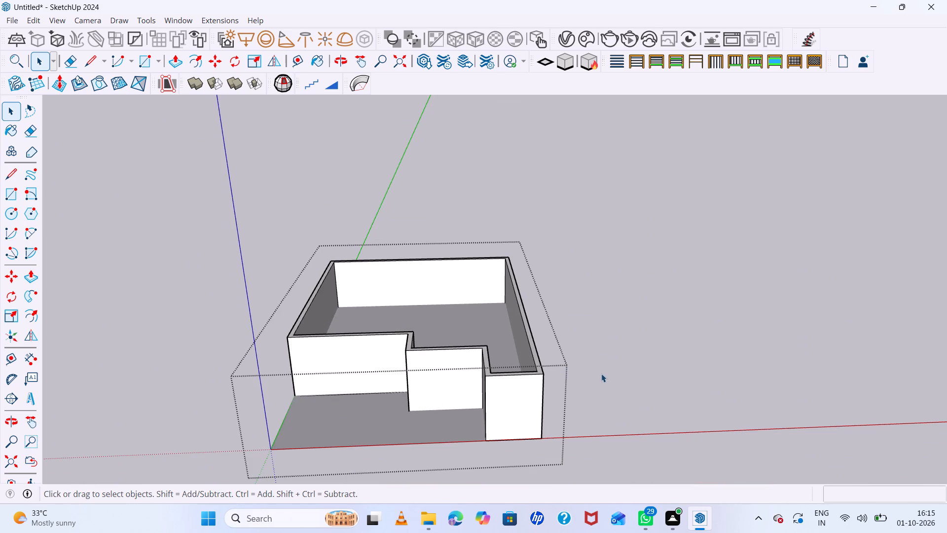
left_click(609, 370)
Inspect the raised stepped walls and the open floor area in front of them from several angles.
scroll(550, 370, "up", 6)
scroll(490, 416, "up", 4)
middle_click_drag(503, 392, 538, 267)
scroll(538, 266, "up", 1)
scroll(527, 284, "down", 10)
middle_click_drag(517, 371, 488, 511)
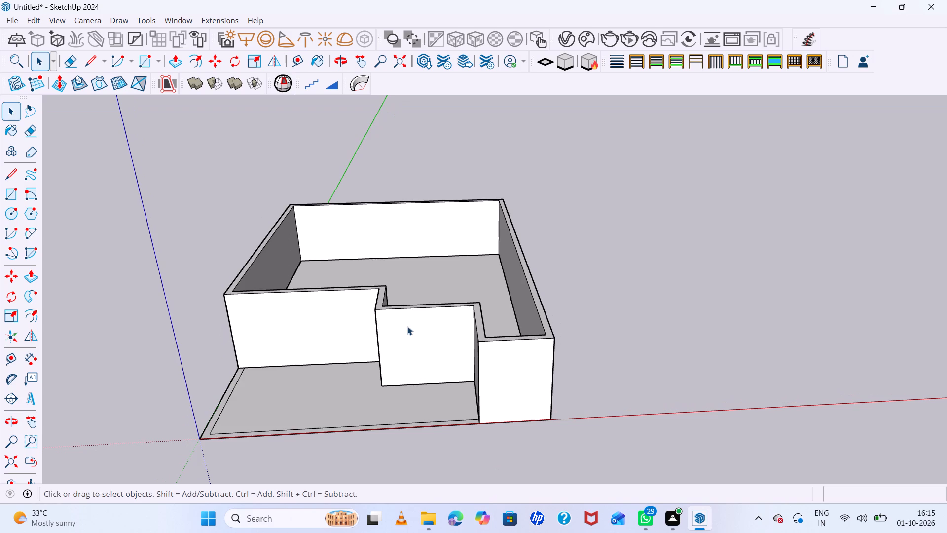
middle_click_drag(407, 344, 445, 331)
scroll(376, 469, "up", 1)
middle_click_drag(530, 362, 461, 362)
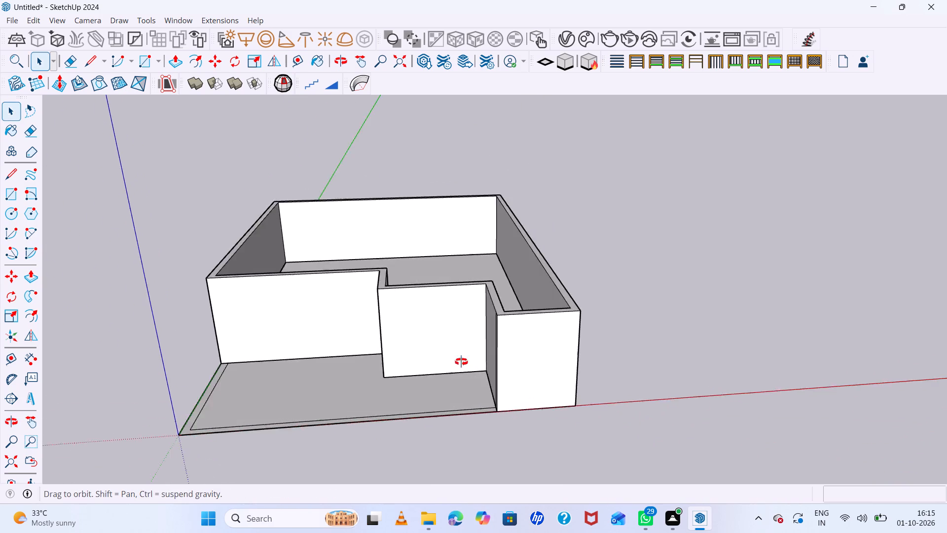
Delete the vertical seam edge on the stepped wall beside the red axis, inside the wall group.
middle_click_drag(461, 362, 616, 358)
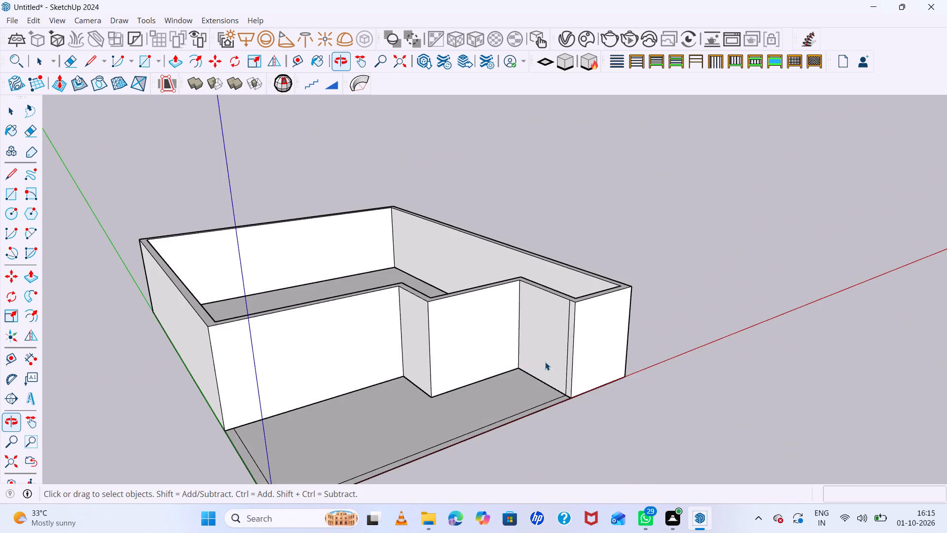
scroll(441, 342, "down", 10)
middle_click_drag(566, 353, 486, 359)
scroll(464, 346, "up", 4)
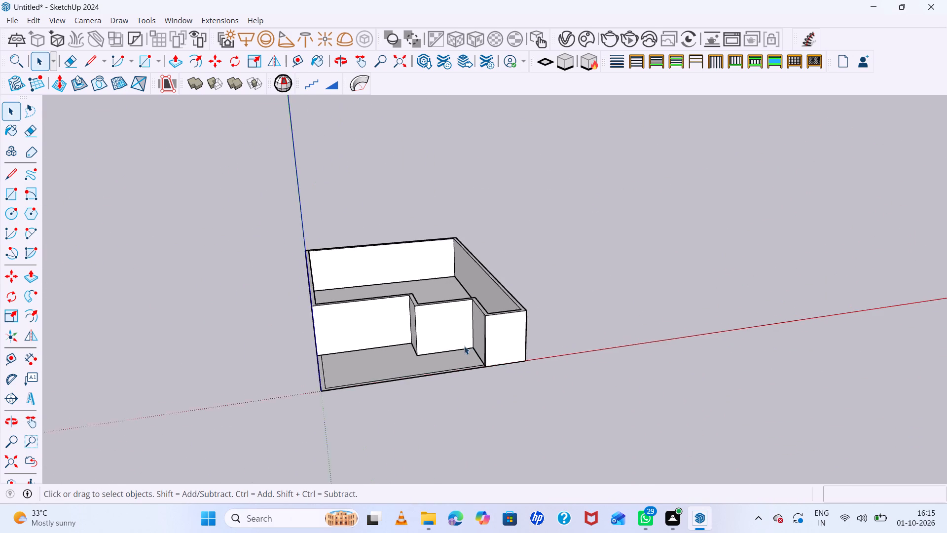
scroll(464, 346, "up", 2)
middle_click_drag(464, 346, 570, 357)
scroll(542, 346, "up", 7)
scroll(501, 335, "up", 6)
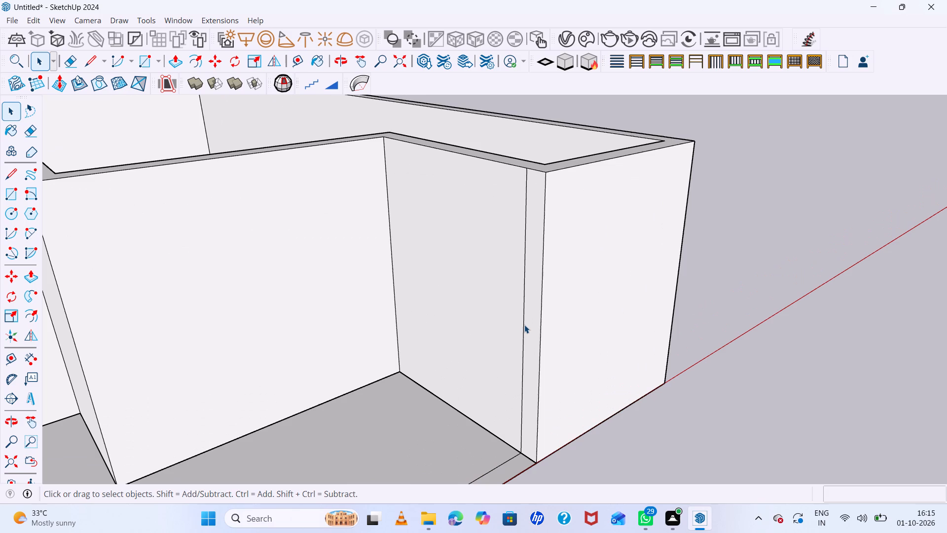
double_click(524, 325)
double_click(523, 328)
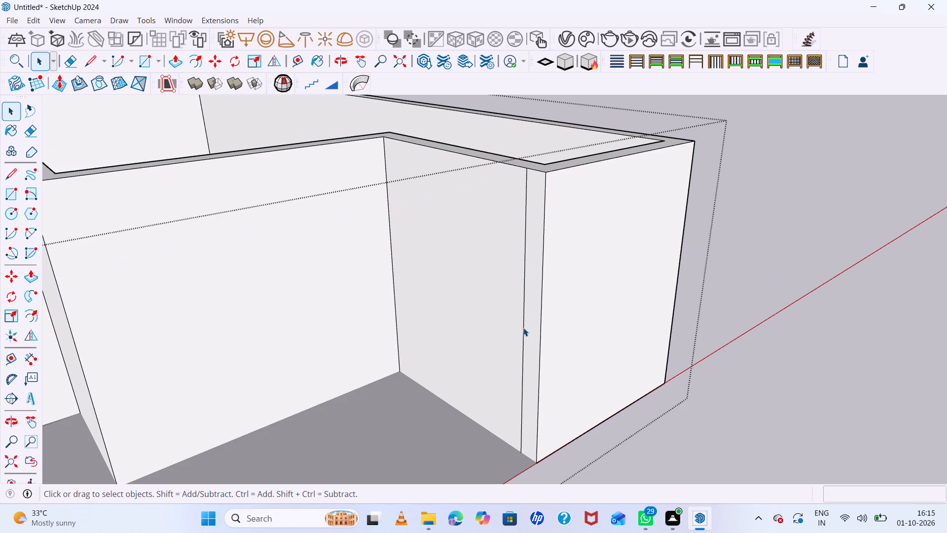
left_click(523, 328)
key("Delete")
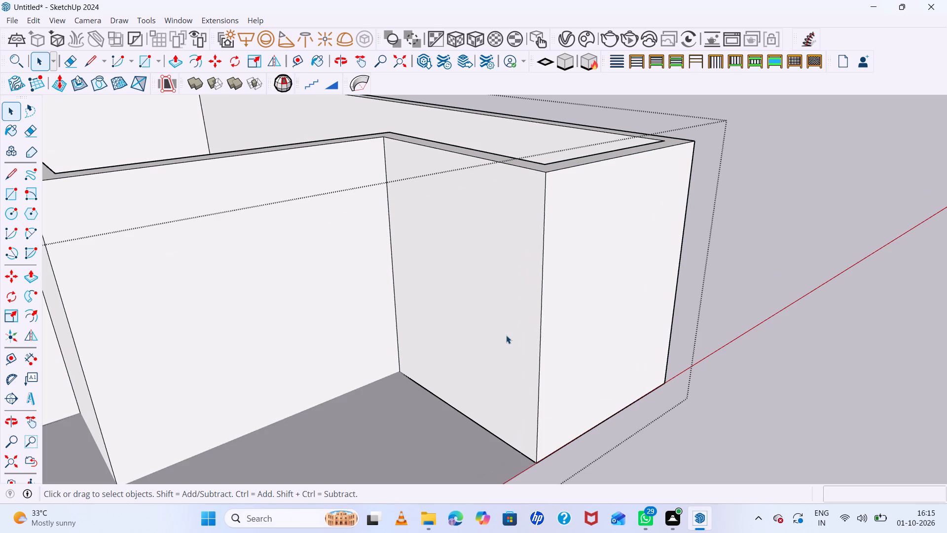
left_click(736, 325)
Copy the floor face enclosed by the walls to open ground beside the building, about 93' 4" away.
scroll(446, 384, "down", 13)
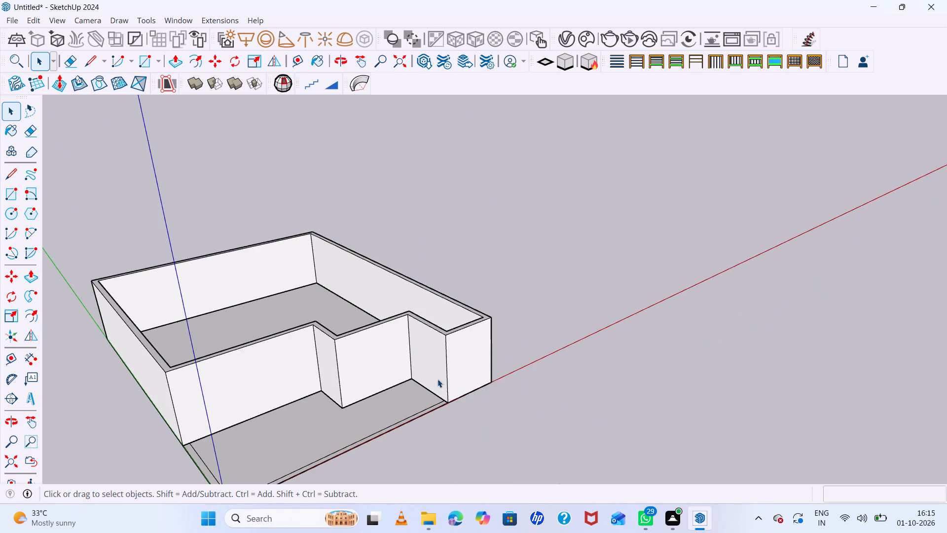
middle_click_drag(464, 395, 303, 297)
scroll(279, 337, "up", 7)
scroll(307, 358, "down", 13)
middle_click_drag(485, 401, 482, 423)
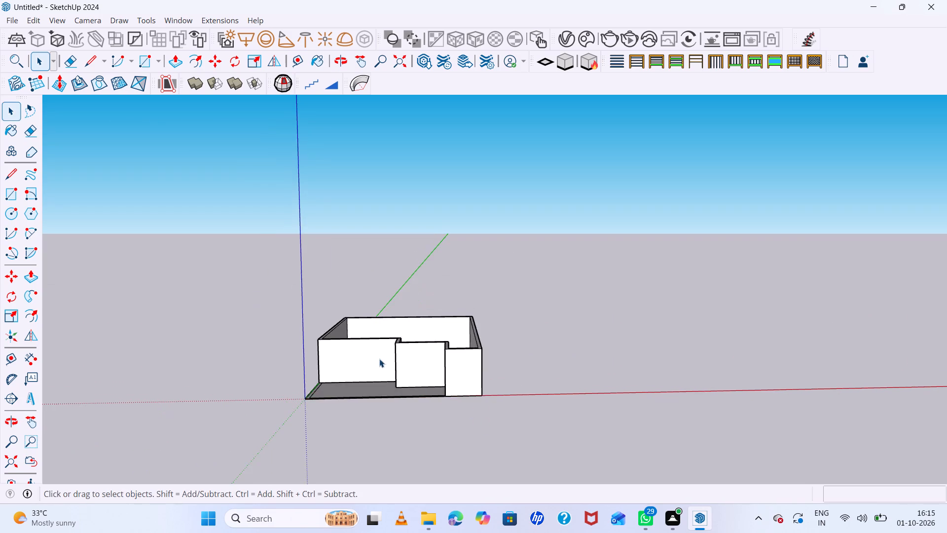
scroll(368, 353, "up", 7)
scroll(304, 326, "up", 6)
middle_click_drag(343, 328, 348, 434)
scroll(431, 384, "down", 6)
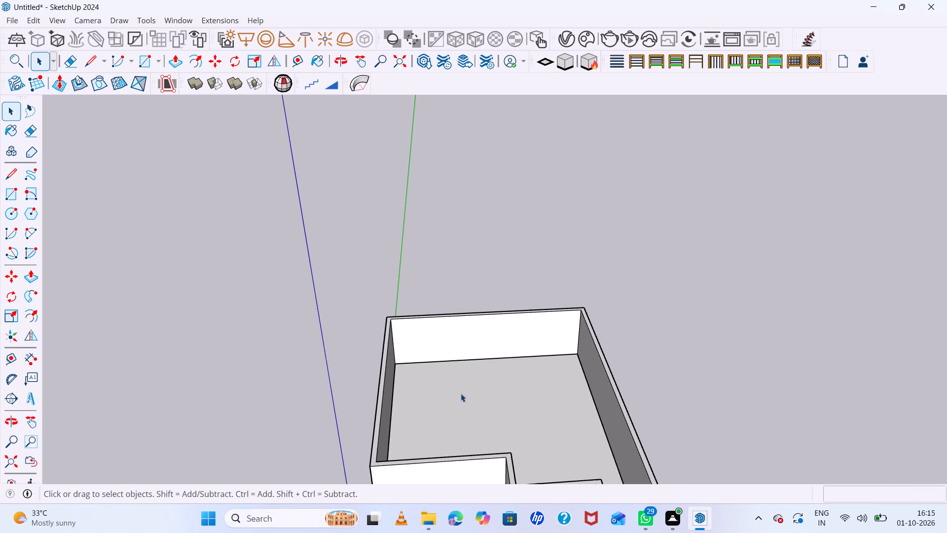
left_click(477, 401)
scroll(478, 392, "down", 13)
middle_click_drag(518, 412, 518, 443)
scroll(518, 443, "up", 1)
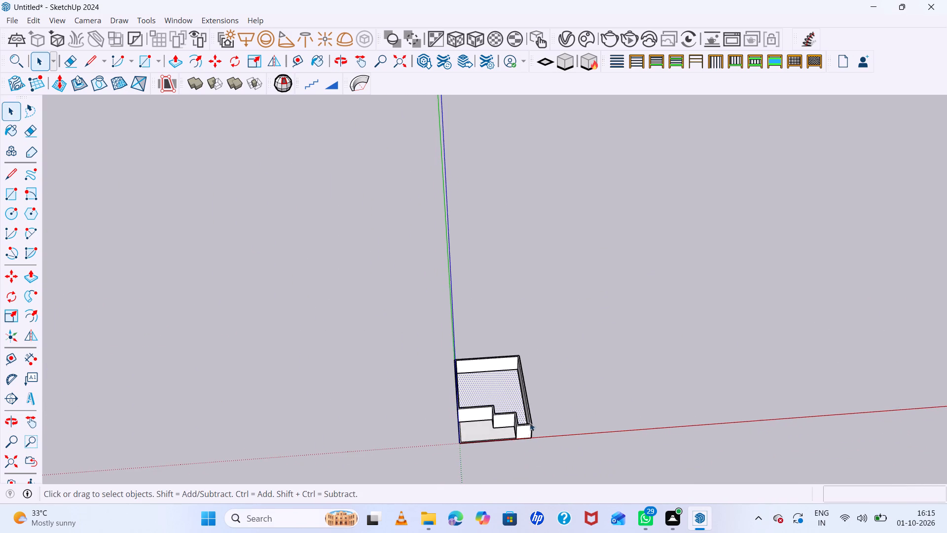
key("m")
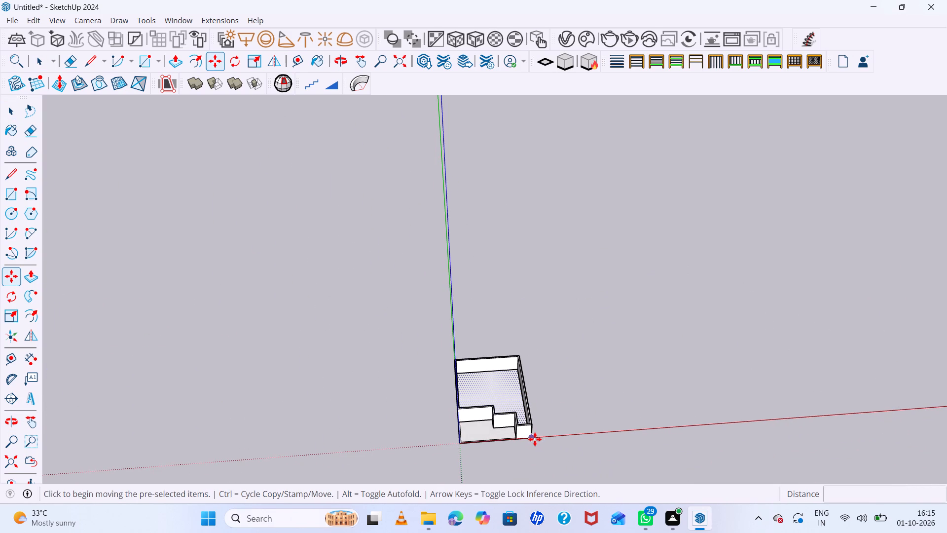
left_click(533, 441)
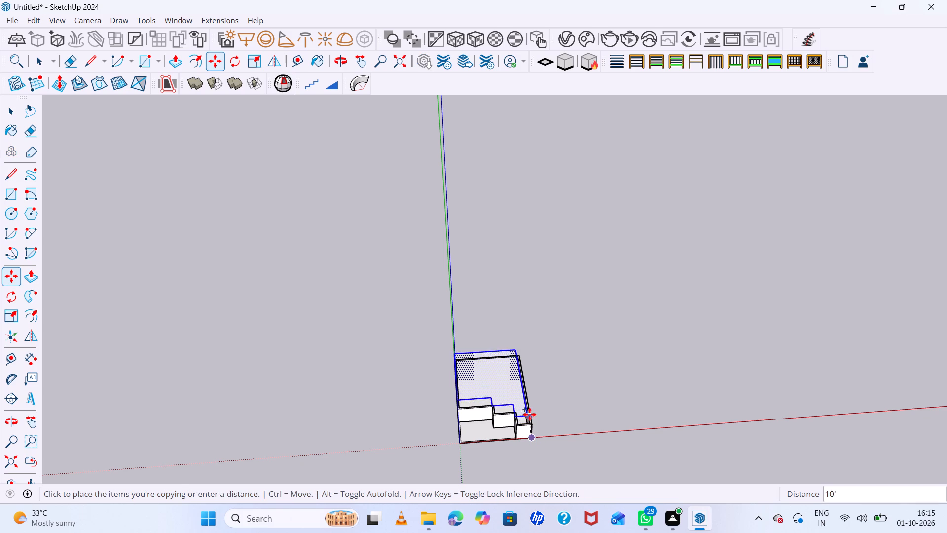
scroll(530, 425, "up", 19)
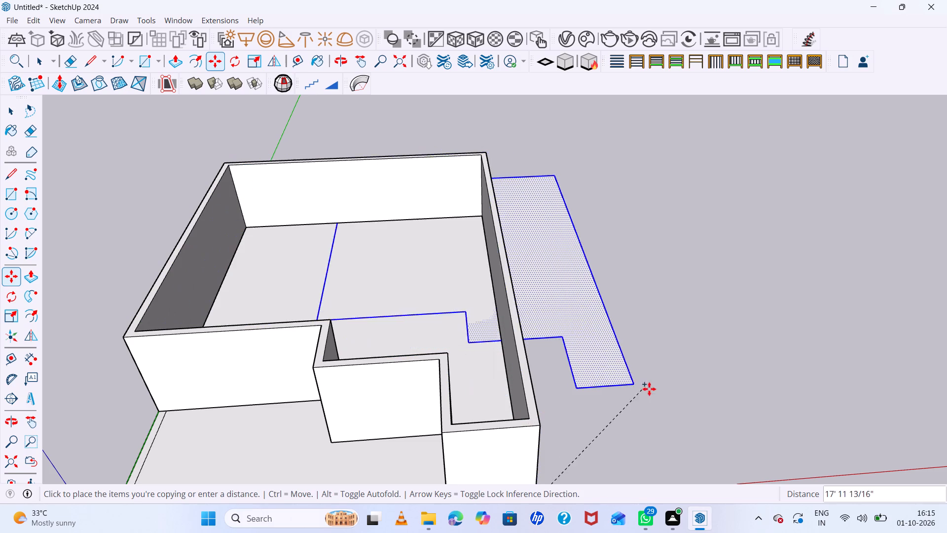
scroll(848, 435, "down", 13)
scroll(298, 386, "down", 1)
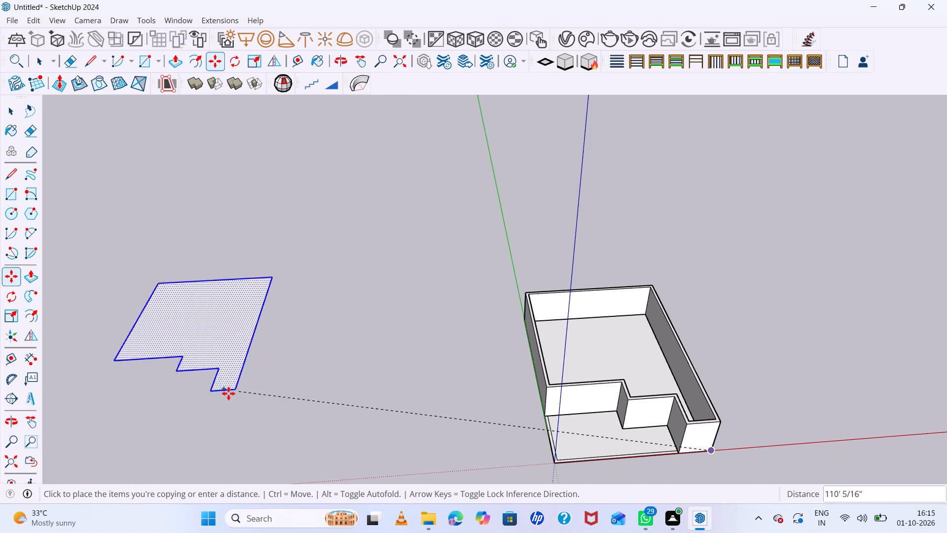
left_click(318, 419)
Offset the copied floor face's outline outward by 9".
key("f")
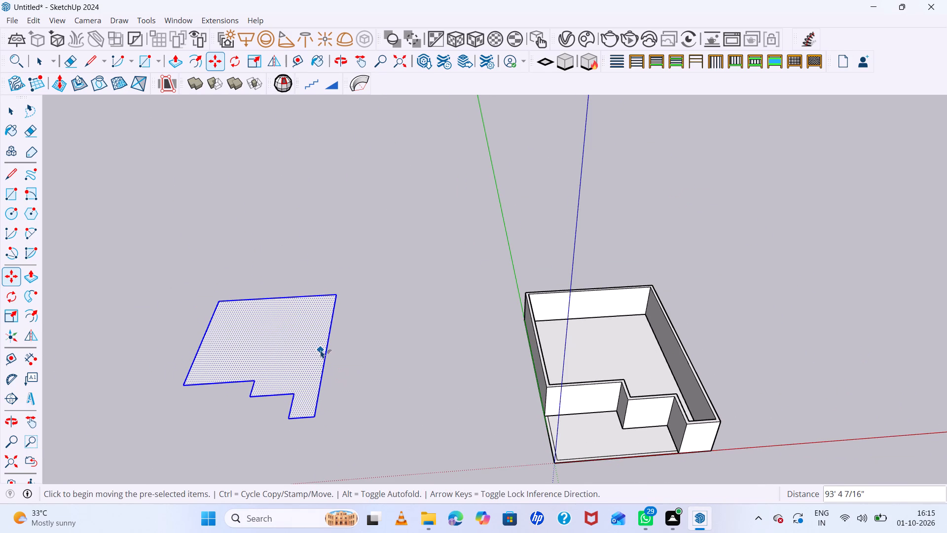
left_click(327, 355)
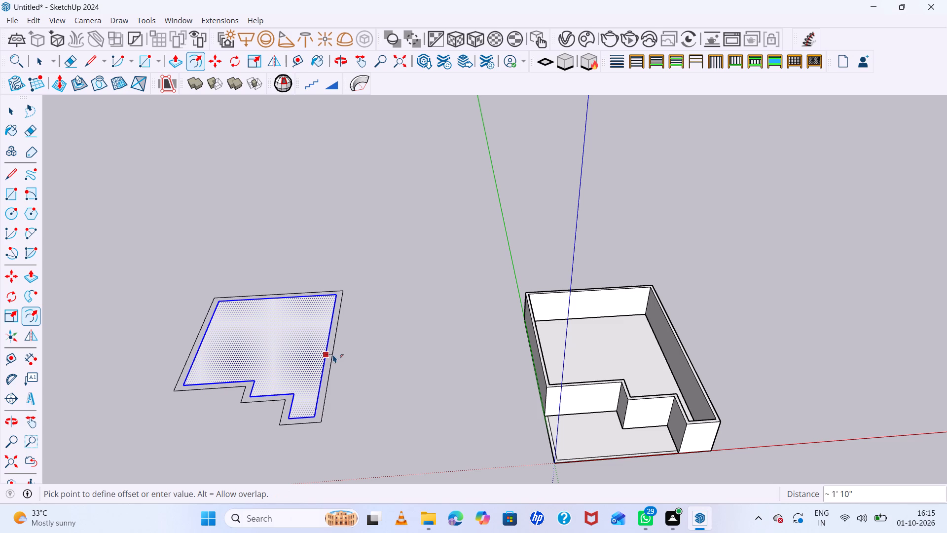
key("9")
key("Return")
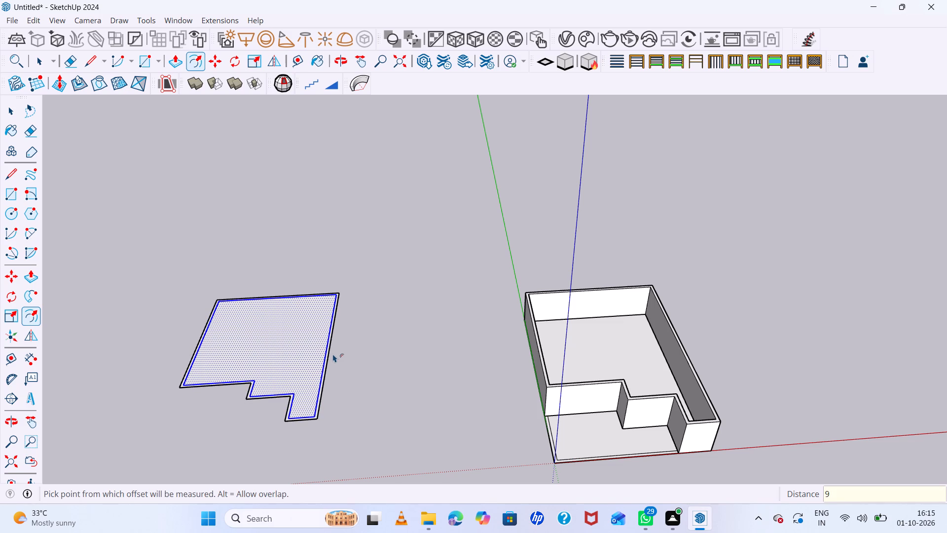
Erase the copy's inner outline edges around the narrow projecting end, the adjoining long side and the neighbouring step.
scroll(286, 416, "up", 13)
key("space")
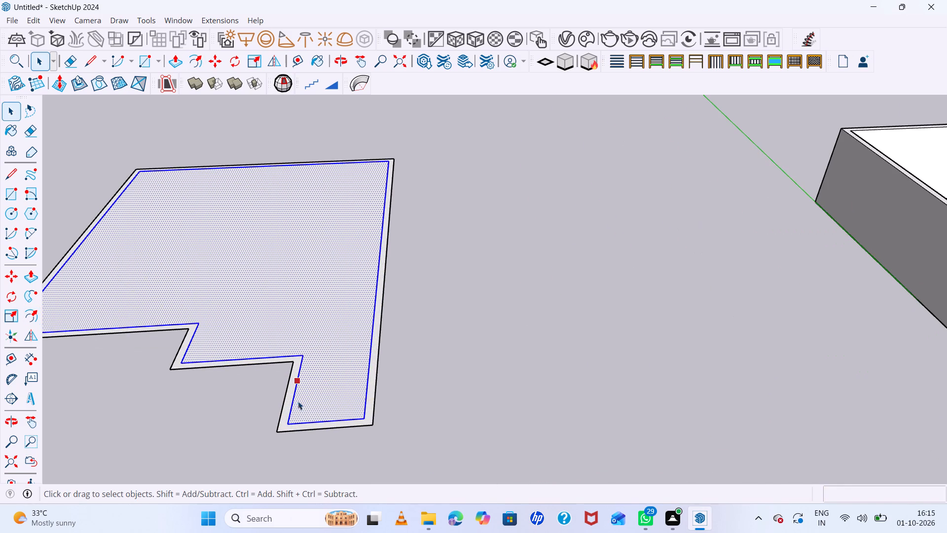
left_click(291, 412)
scroll(291, 412, "up", 5)
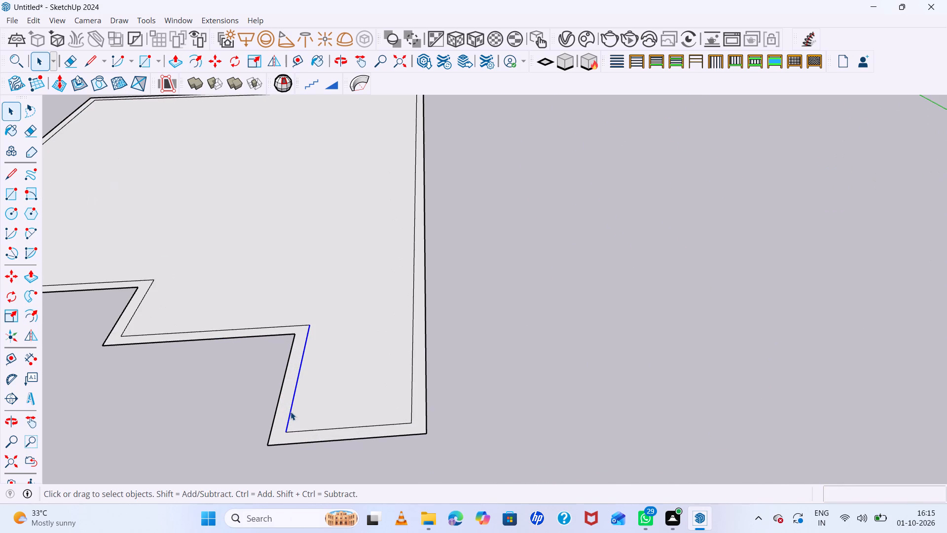
key("Delete")
left_click(337, 428)
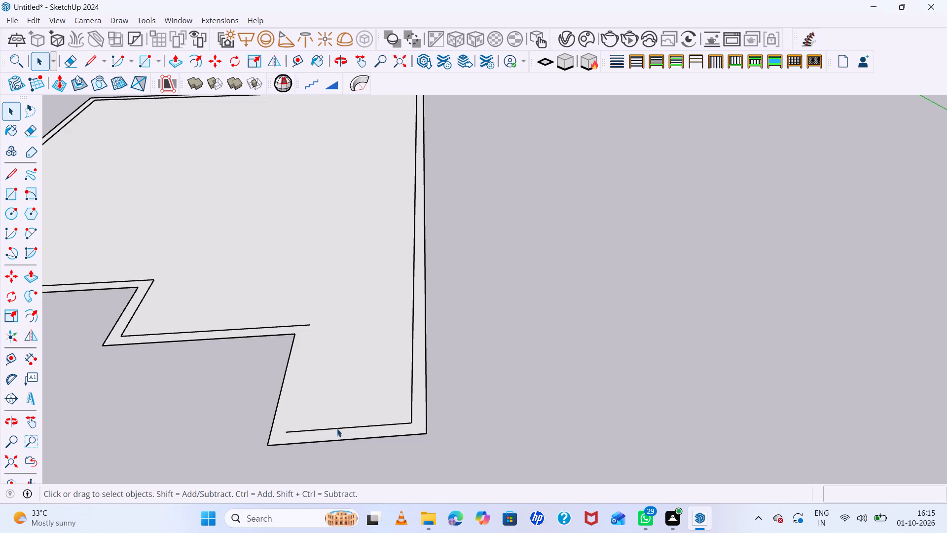
key("Delete")
key("e")
left_click(412, 374)
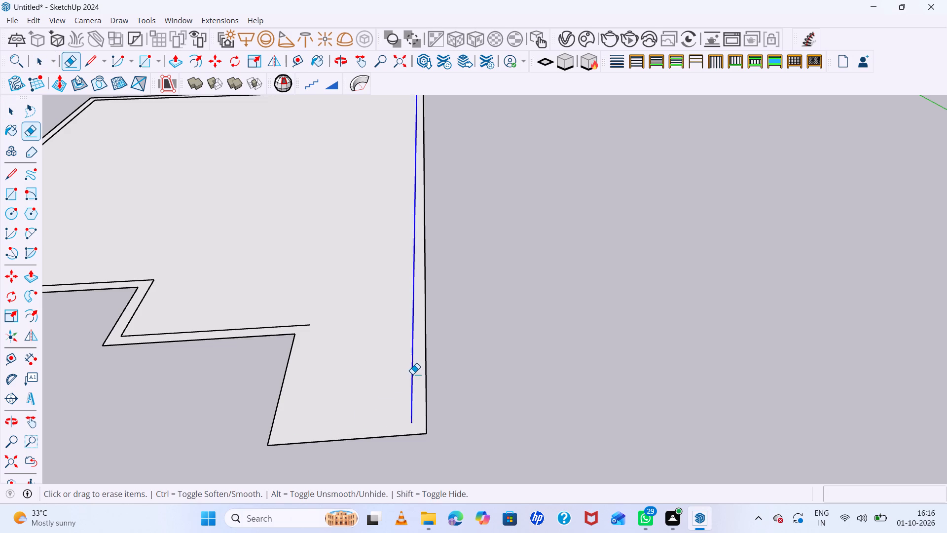
left_click(296, 326)
Erase the remaining inner outline edges of the copy, on the other long side, the front, the step and the back.
scroll(399, 463, "down", 6)
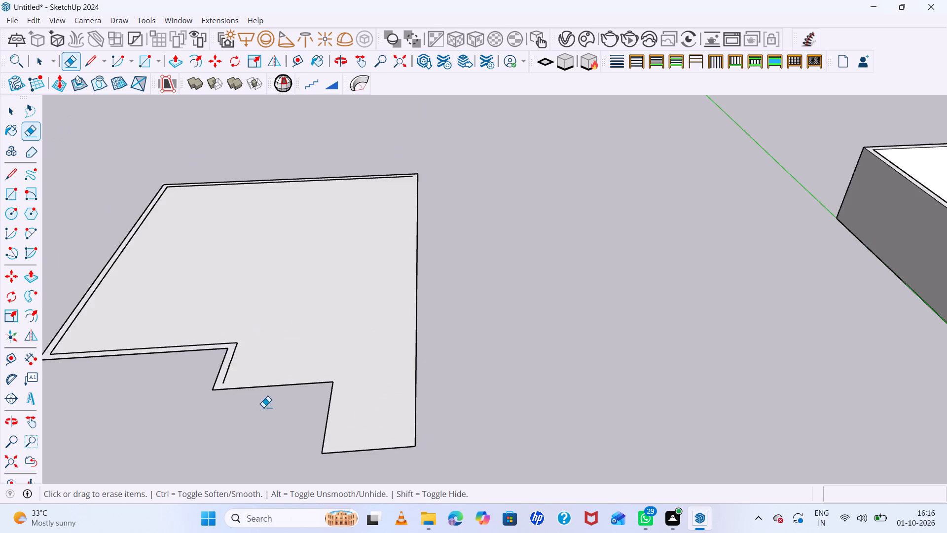
scroll(235, 411, "down", 7)
scroll(175, 349, "up", 7)
scroll(0, 364, "up", 6)
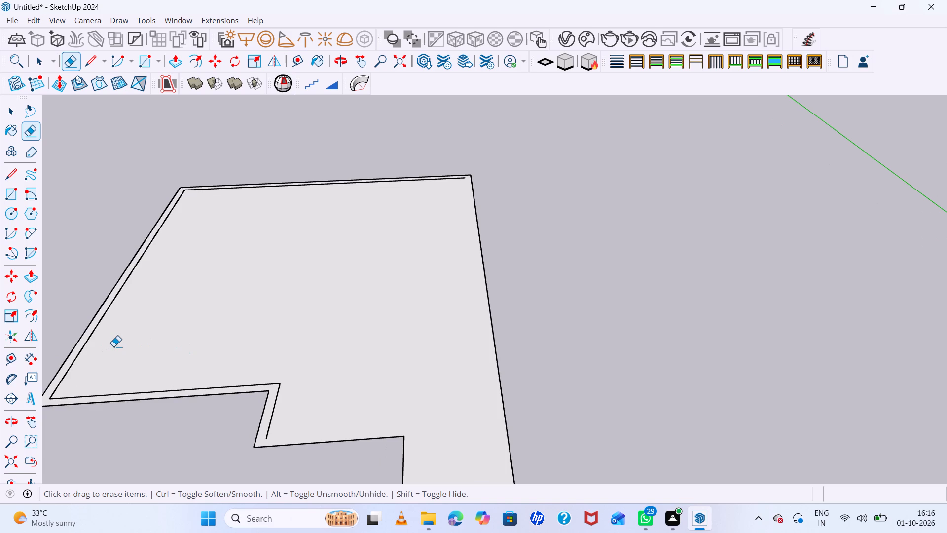
left_click(84, 340)
left_click(86, 342)
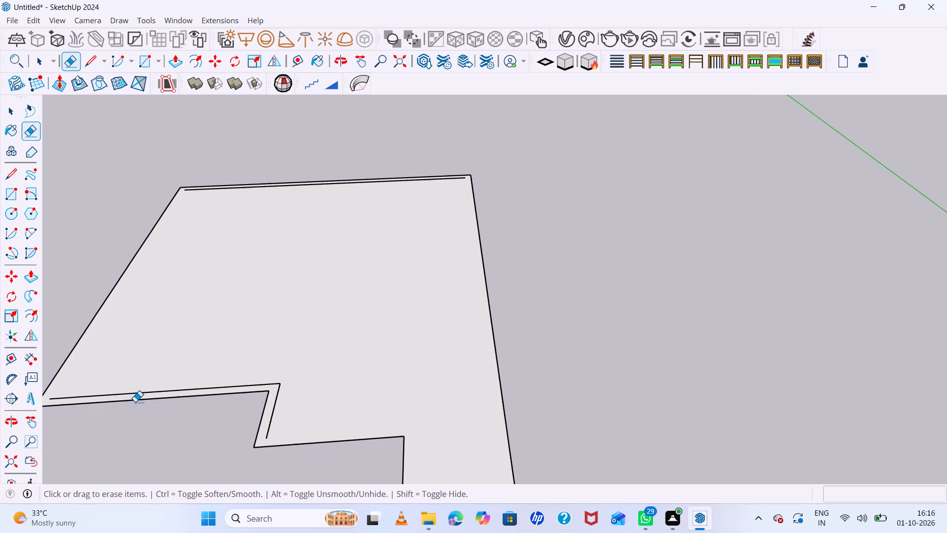
left_click(176, 389)
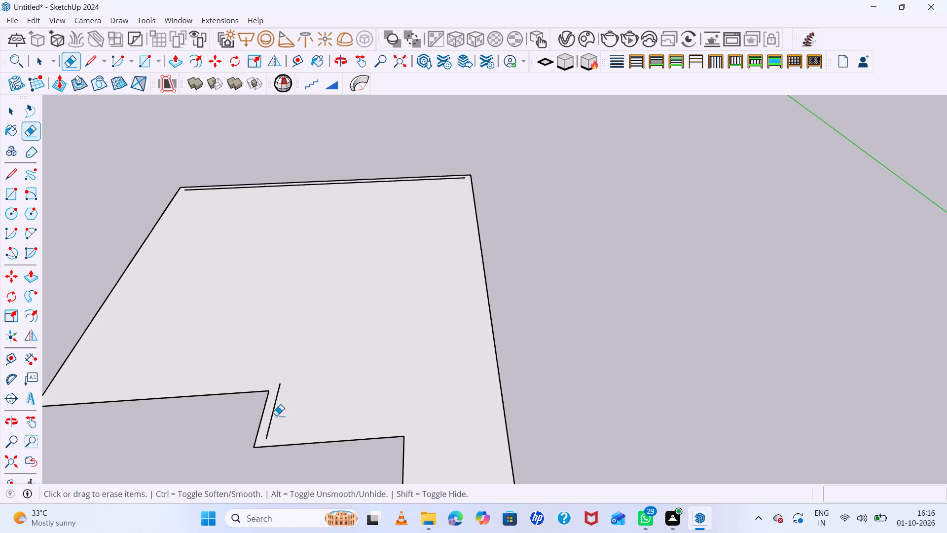
left_click(271, 419)
scroll(406, 172, "up", 5)
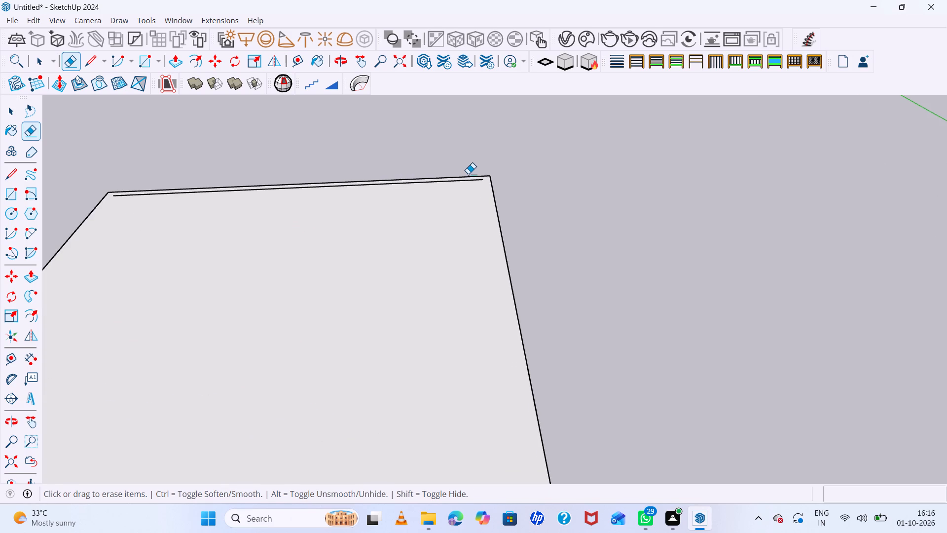
left_click(471, 180)
Examine the raised walls and the open floor area from several angles, along with the separate stepped face.
scroll(421, 207, "down", 19)
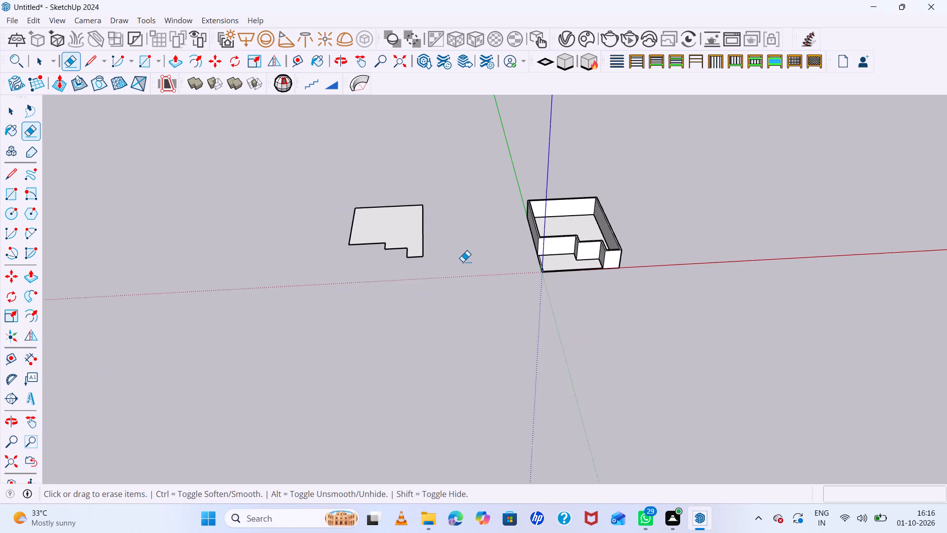
middle_click_drag(462, 263, 442, 173)
scroll(445, 182, "up", 1)
scroll(323, 212, "up", 6)
scroll(327, 247, "down", 9)
middle_click_drag(344, 263, 435, 290)
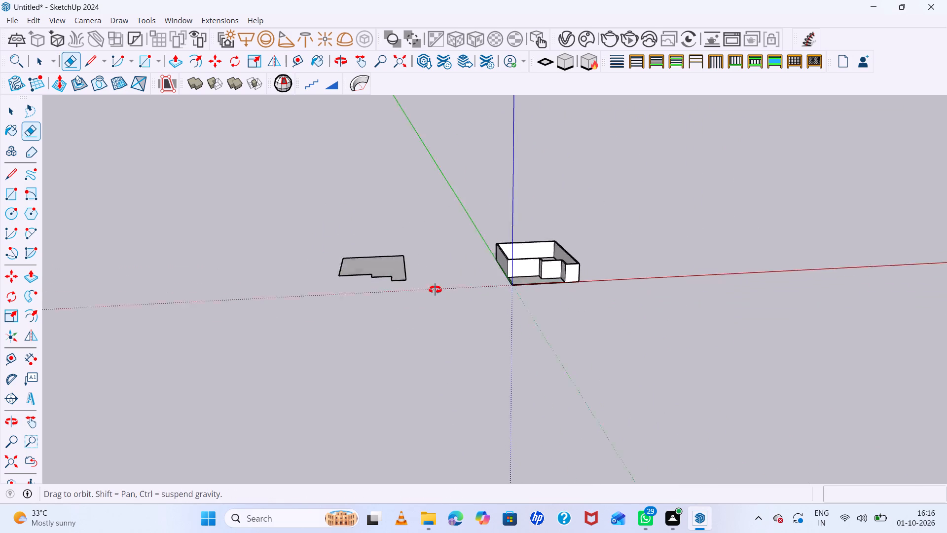
middle_click_drag(435, 290, 472, 294)
scroll(575, 262, "up", 12)
middle_click_drag(599, 260, 522, 282)
key("Escape")
scroll(594, 270, "up", 5)
middle_click_drag(595, 290, 552, 279)
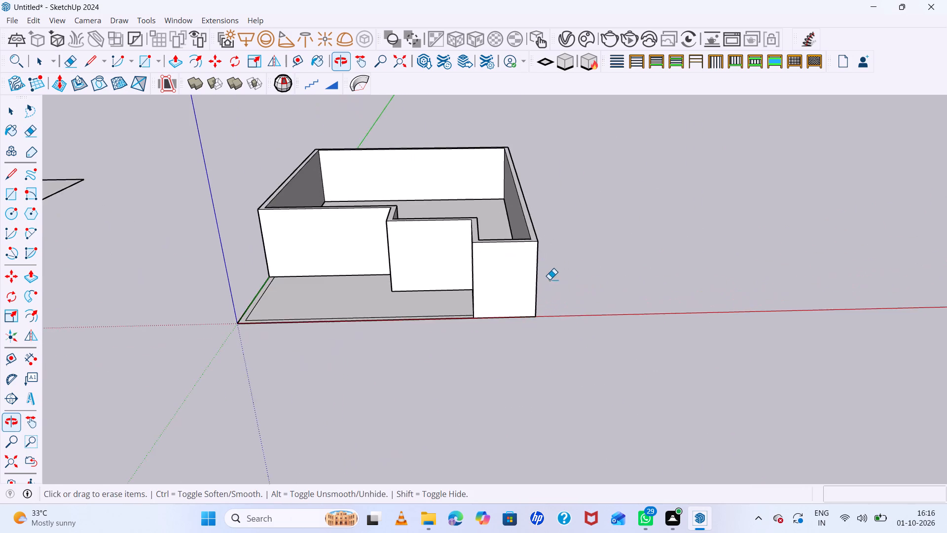
scroll(549, 279, "up", 5)
middle_click_drag(566, 348, 557, 285)
scroll(557, 281, "down", 11)
scroll(384, 207, "up", 10)
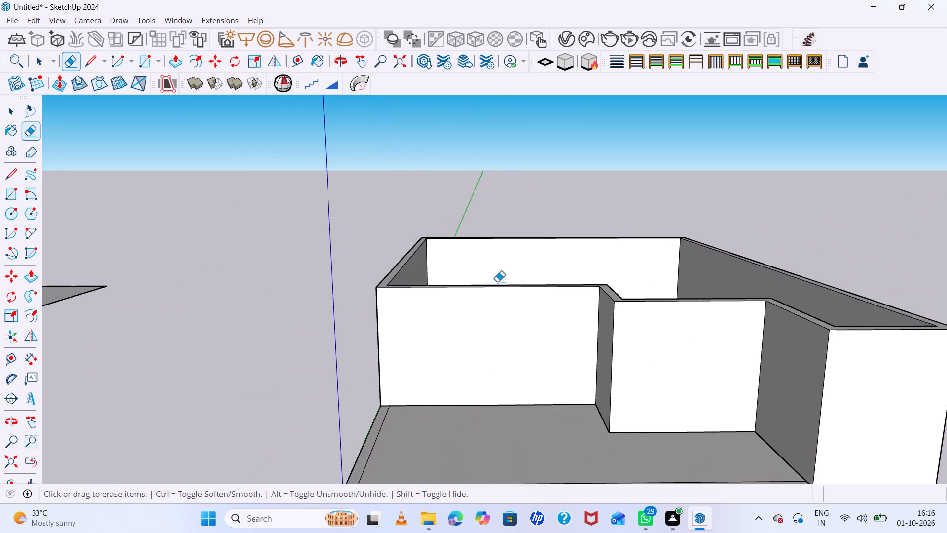
scroll(462, 259, "down", 4)
middle_click_drag(518, 369, 511, 326)
scroll(745, 355, "up", 5)
middle_click_drag(742, 350, 748, 381)
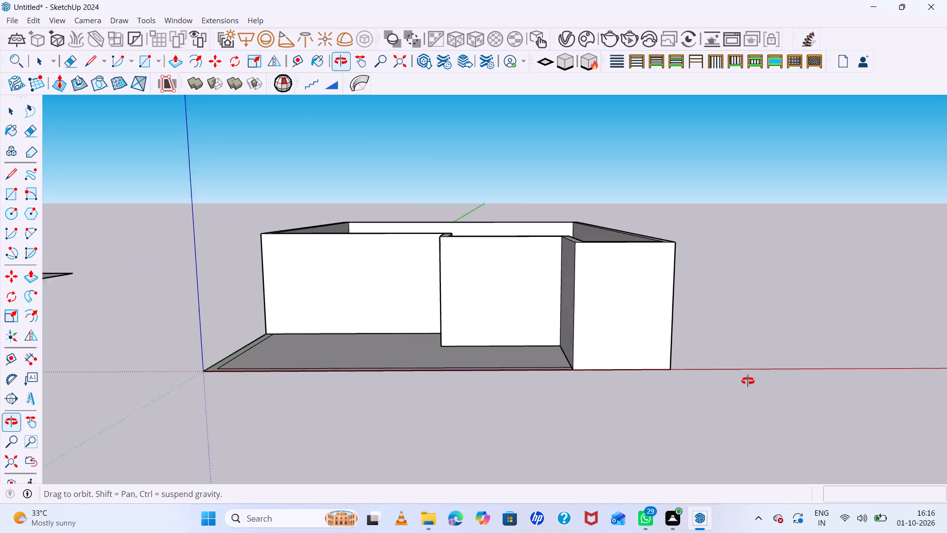
middle_click_drag(748, 381, 749, 384)
key("space")
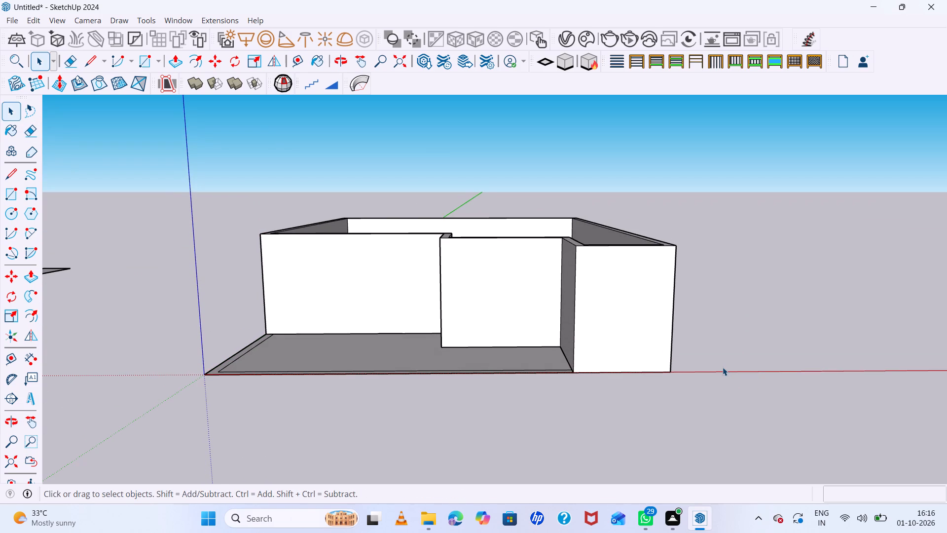
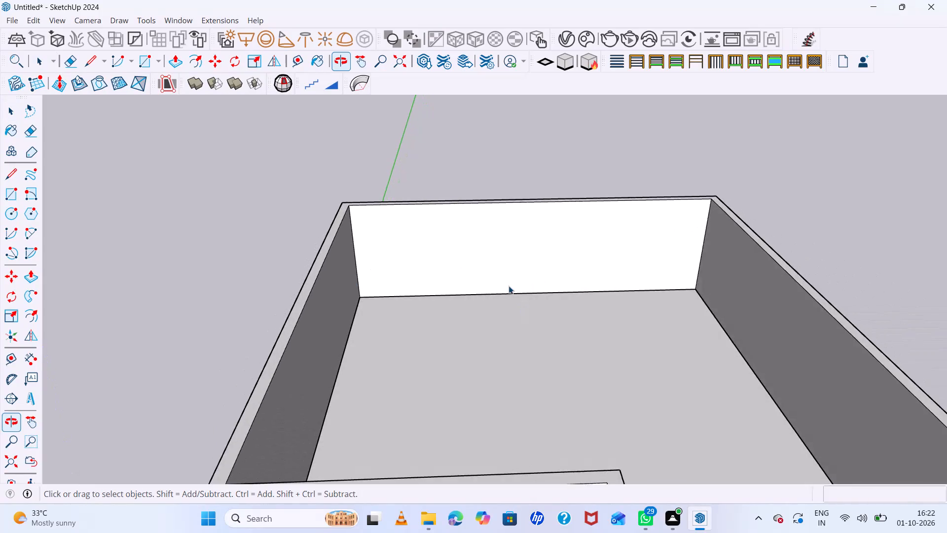
Examine the walled building from several angles, focusing on its stepped front walls and the separate stepped face.
scroll(507, 280, "down", 6)
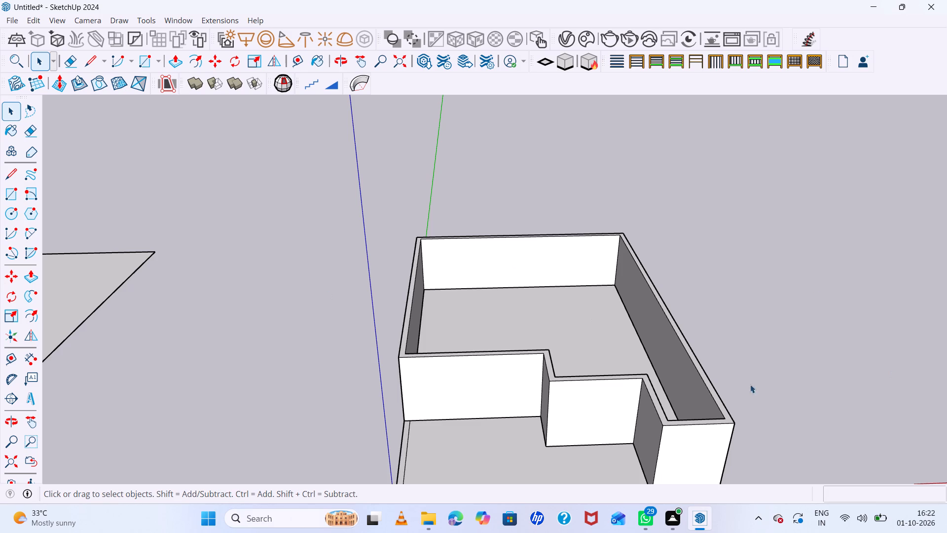
scroll(676, 329, "down", 5)
middle_click_drag(724, 356, 702, 291)
scroll(724, 356, "up", 1)
scroll(645, 337, "up", 7)
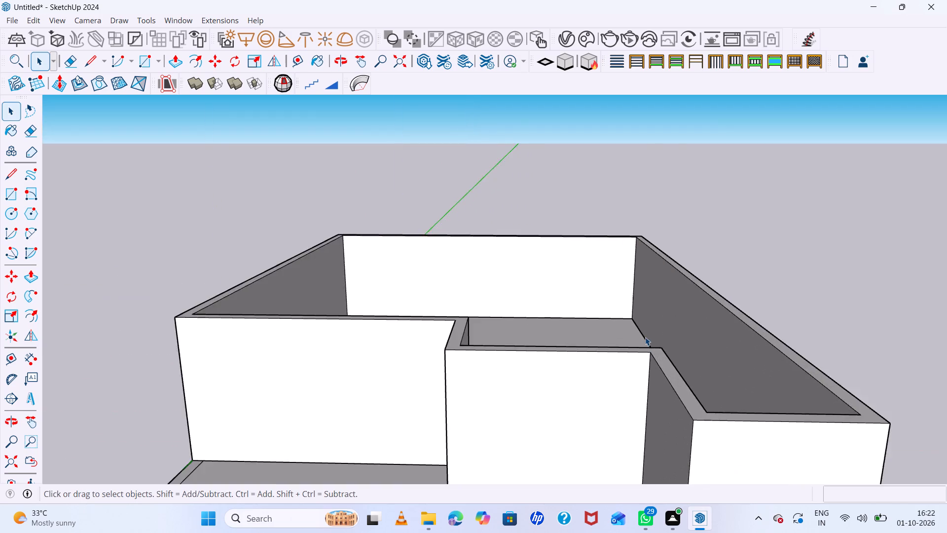
scroll(645, 337, "up", 5)
scroll(645, 337, "down", 4)
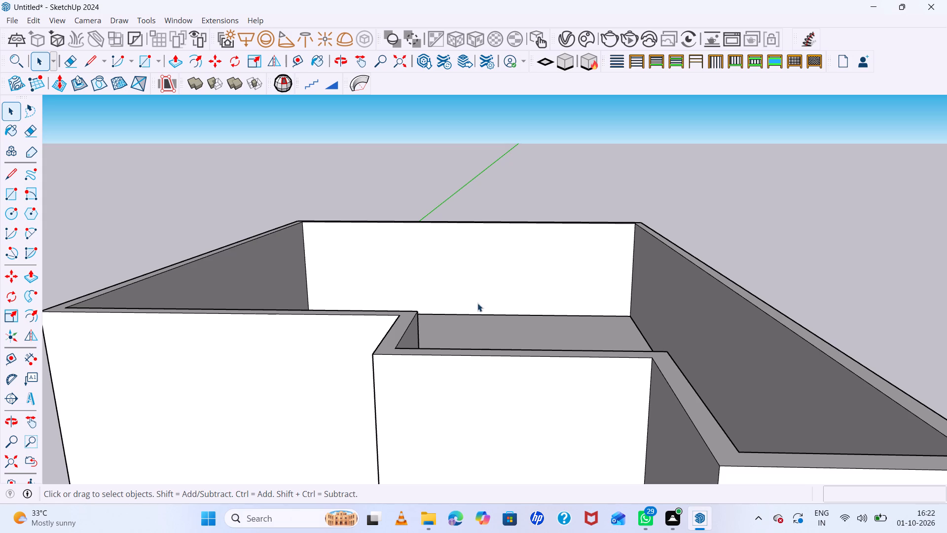
scroll(531, 231, "down", 6)
middle_click_drag(690, 333, 658, 275)
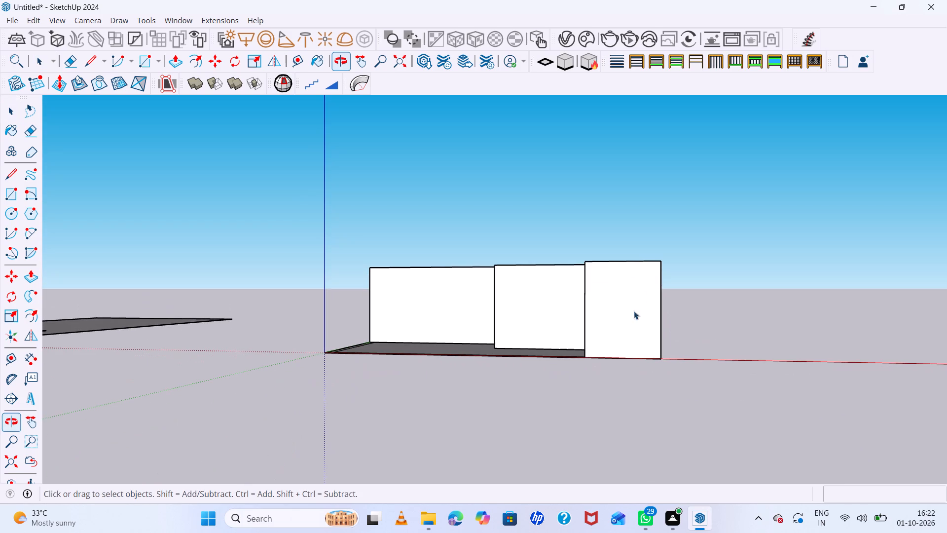
scroll(627, 325, "down", 3)
middle_click_drag(627, 324, 726, 341)
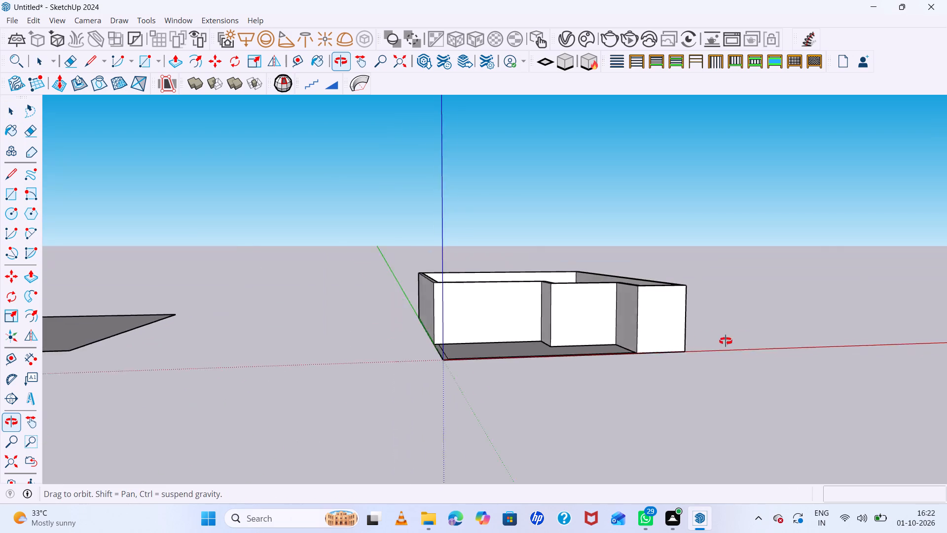
middle_click_drag(726, 341, 679, 377)
scroll(612, 340, "down", 5)
middle_click_drag(611, 339, 611, 353)
scroll(639, 334, "down", 6)
scroll(638, 370, "up", 1)
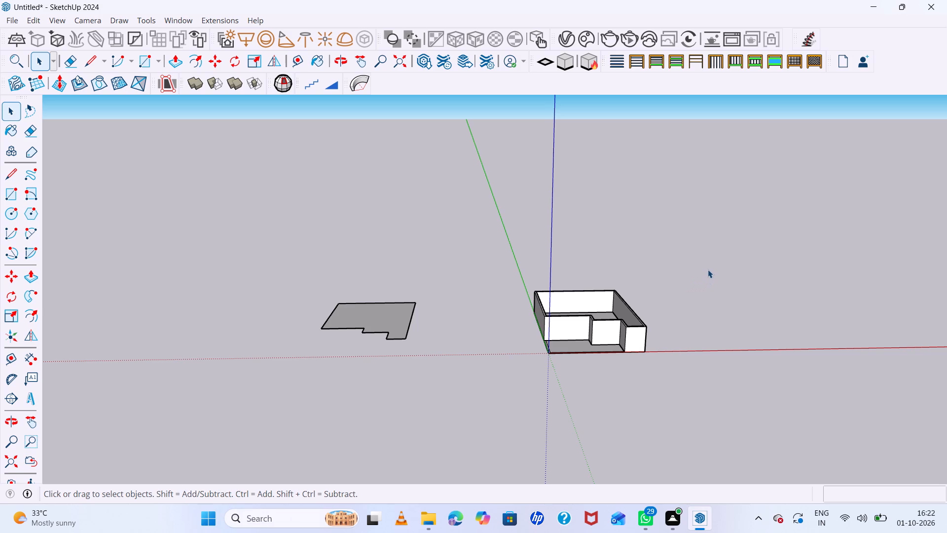
scroll(463, 264, "down", 5)
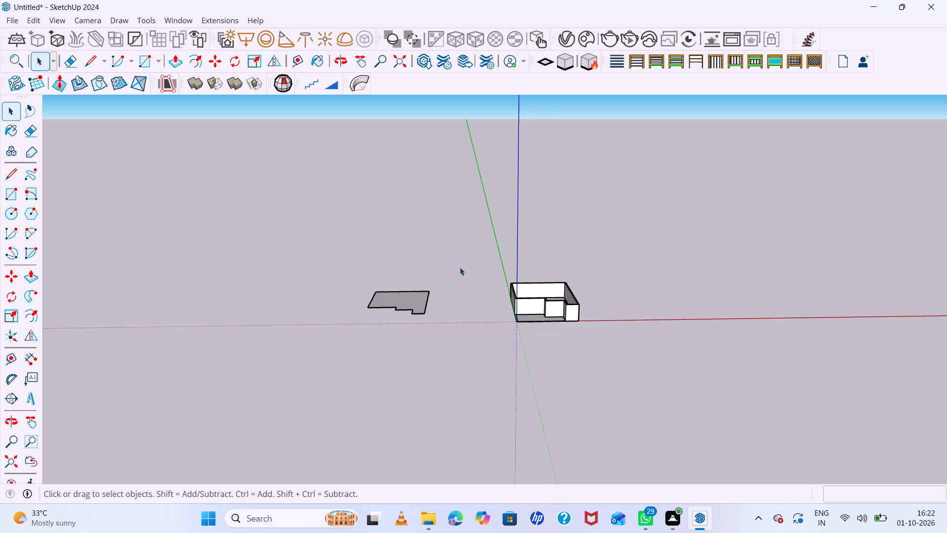
middle_click_drag(657, 263, 637, 262)
scroll(637, 262, "up", 1)
scroll(533, 323, "up", 7)
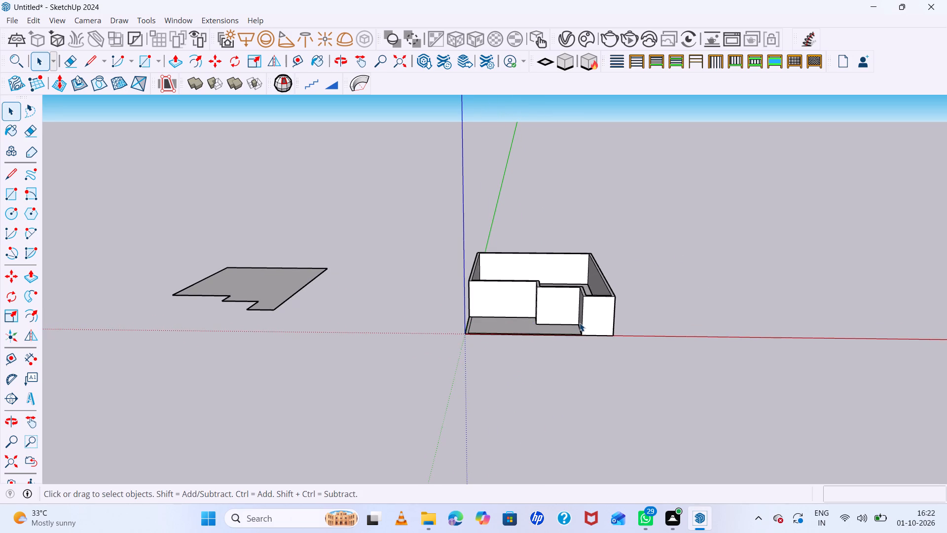
scroll(534, 294, "up", 7)
scroll(408, 276, "down", 6)
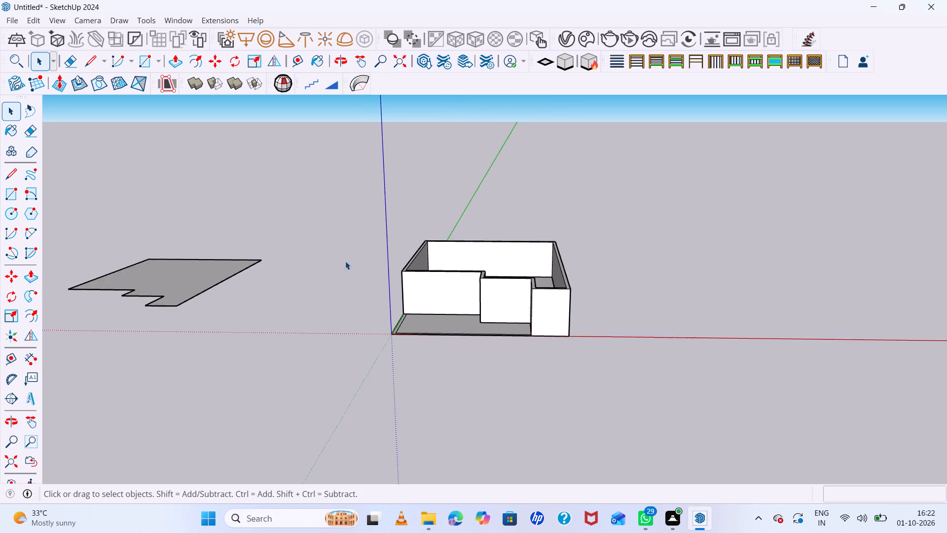
scroll(345, 261, "down", 4)
middle_click_drag(595, 324, 629, 253)
scroll(457, 264, "up", 14)
middle_click_drag(448, 255, 452, 278)
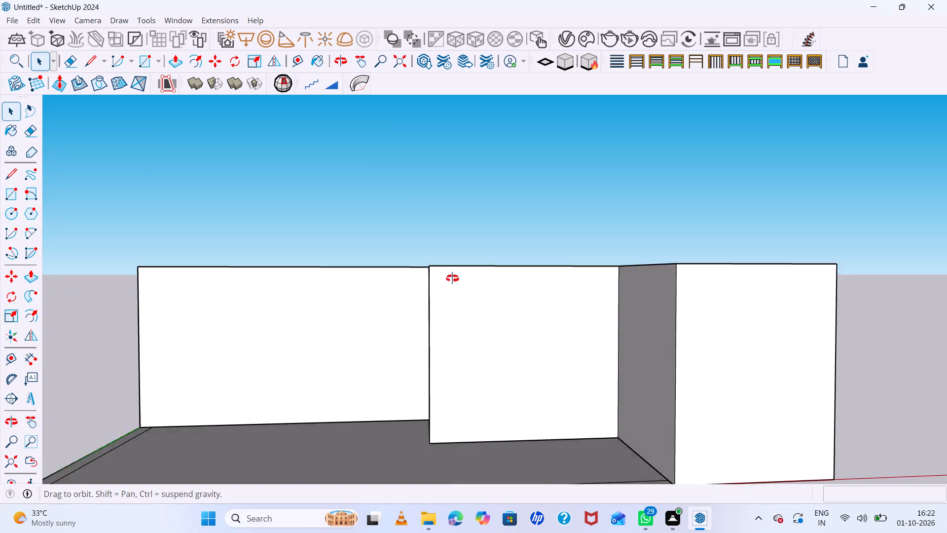
middle_click_drag(452, 278, 457, 315)
scroll(397, 269, "down", 10)
middle_click_drag(385, 256, 393, 285)
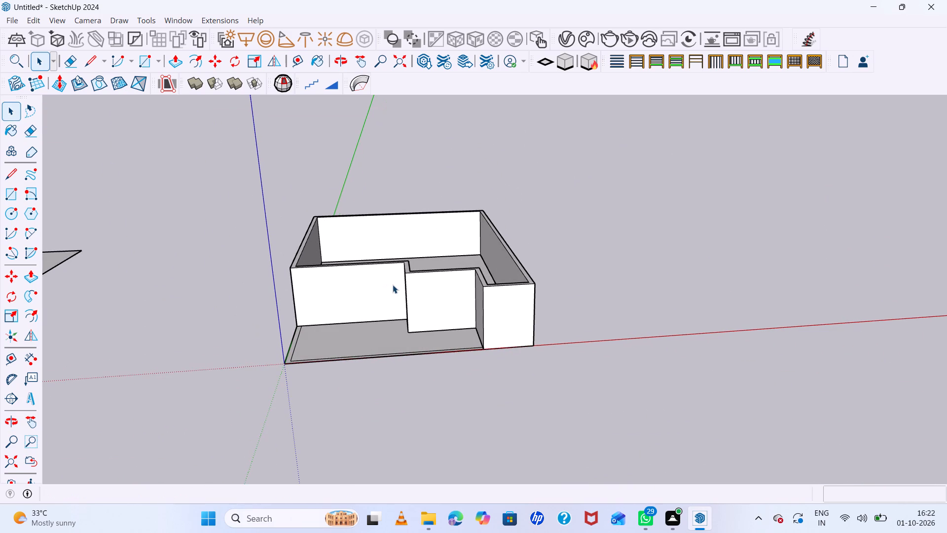
scroll(437, 223, "up", 1)
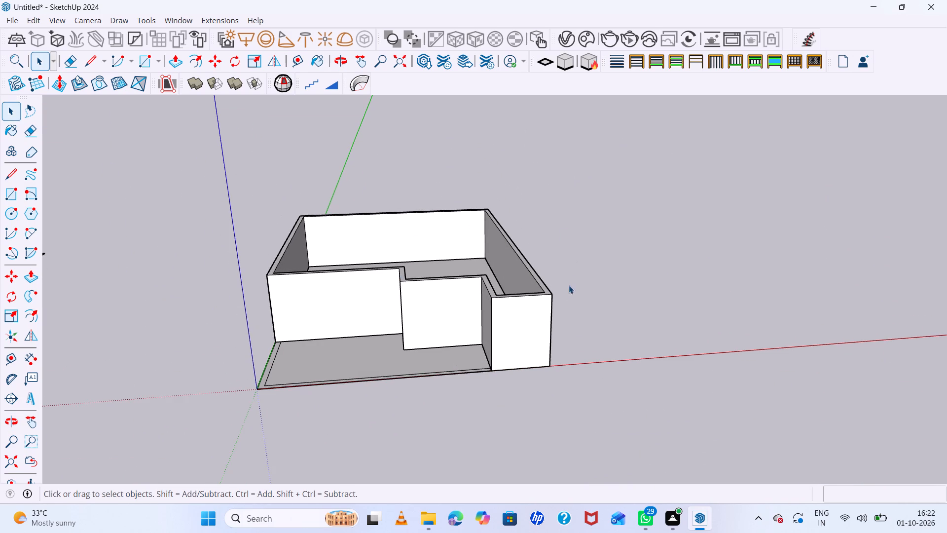
middle_click_drag(570, 302, 558, 254)
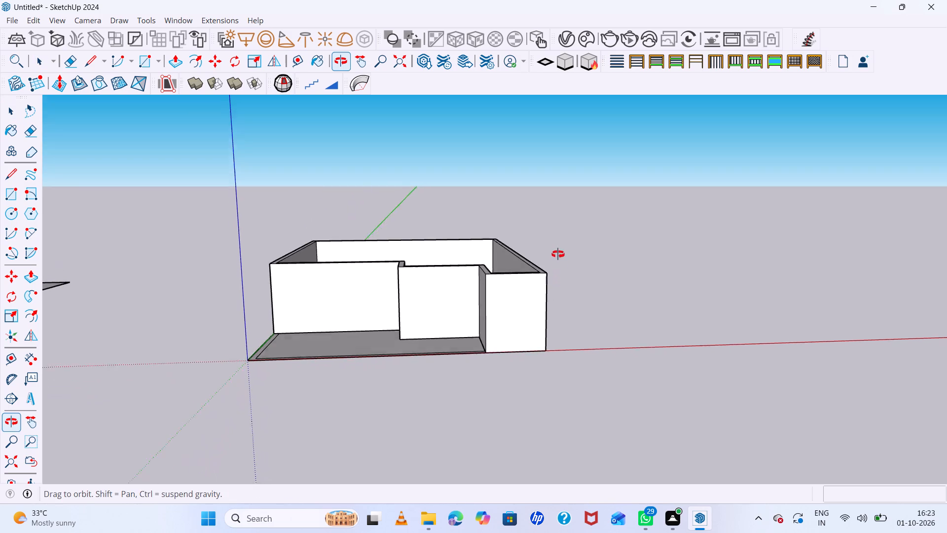
middle_click_drag(558, 254, 558, 252)
scroll(427, 277, "up", 9)
middle_click_drag(448, 306, 442, 350)
Show the back edges and draw a rectangle about 4'10" by 9" across the base thickness of the middle recessed front wall.
left_click(442, 341)
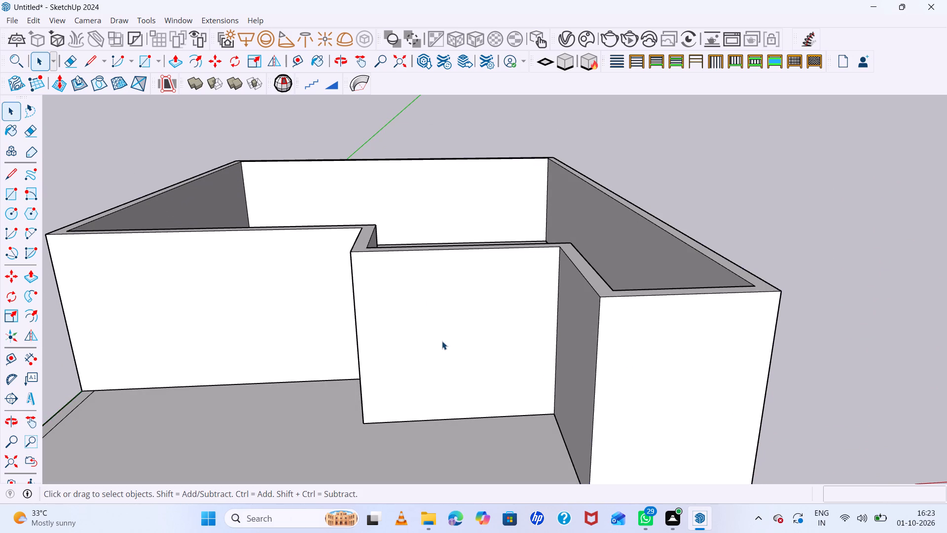
scroll(438, 299, "down", 11)
scroll(431, 300, "up", 7)
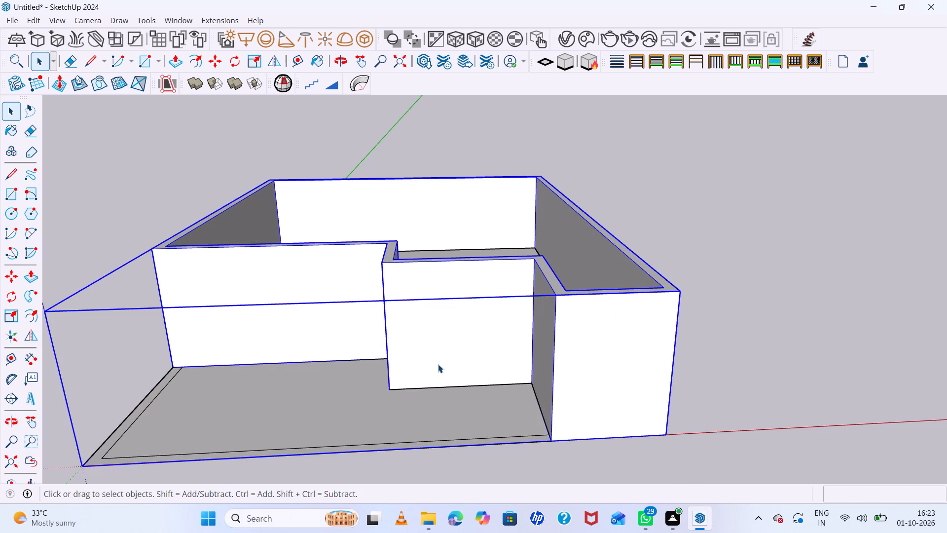
key("k")
scroll(427, 387, "up", 9)
middle_click_drag(426, 319, 429, 396)
scroll(433, 369, "up", 1)
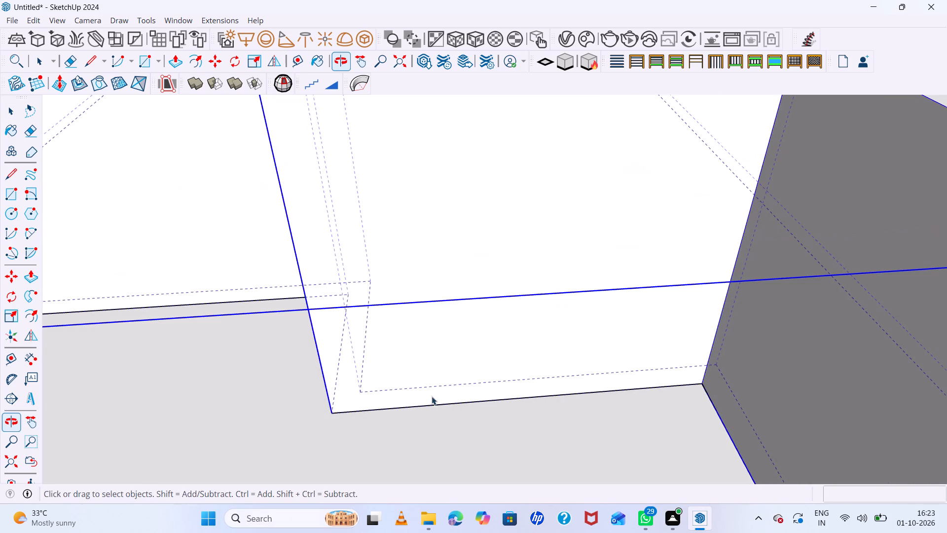
key("r")
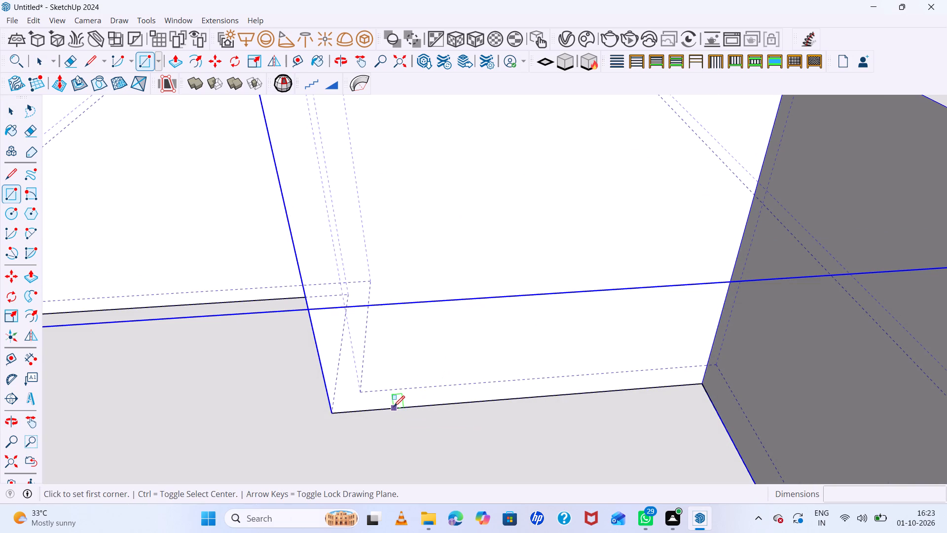
left_click(479, 400)
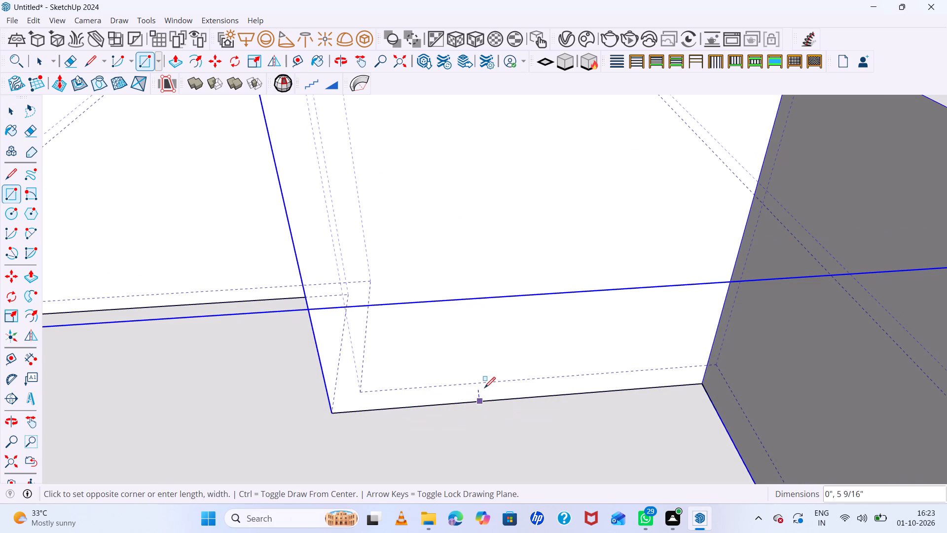
left_click(631, 371)
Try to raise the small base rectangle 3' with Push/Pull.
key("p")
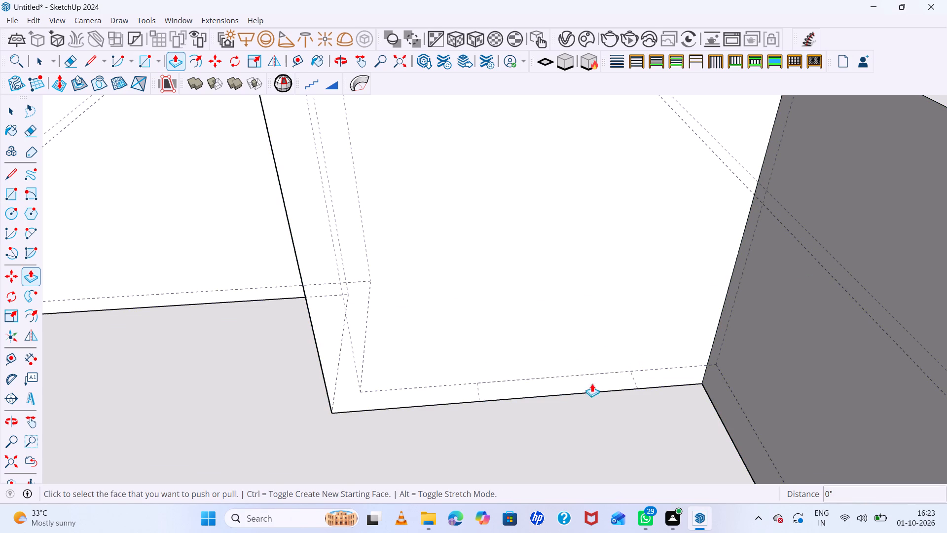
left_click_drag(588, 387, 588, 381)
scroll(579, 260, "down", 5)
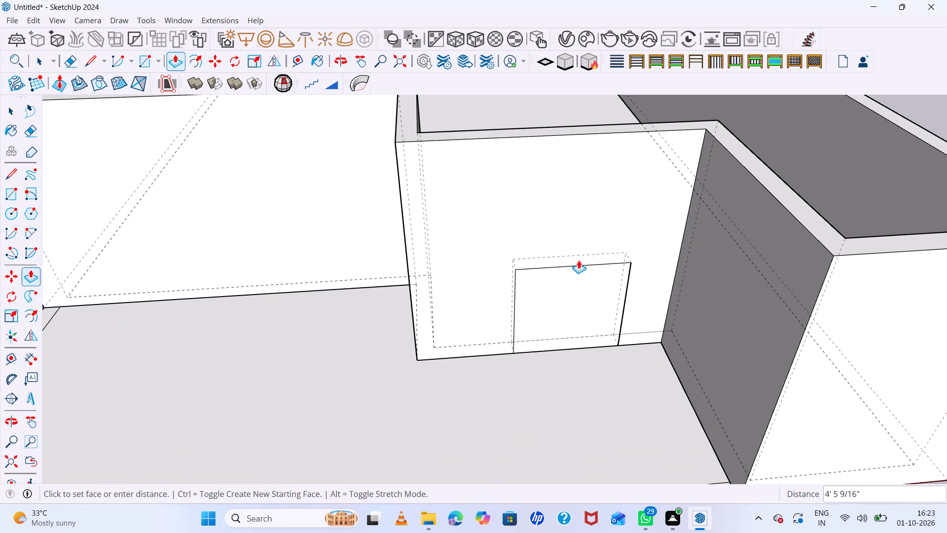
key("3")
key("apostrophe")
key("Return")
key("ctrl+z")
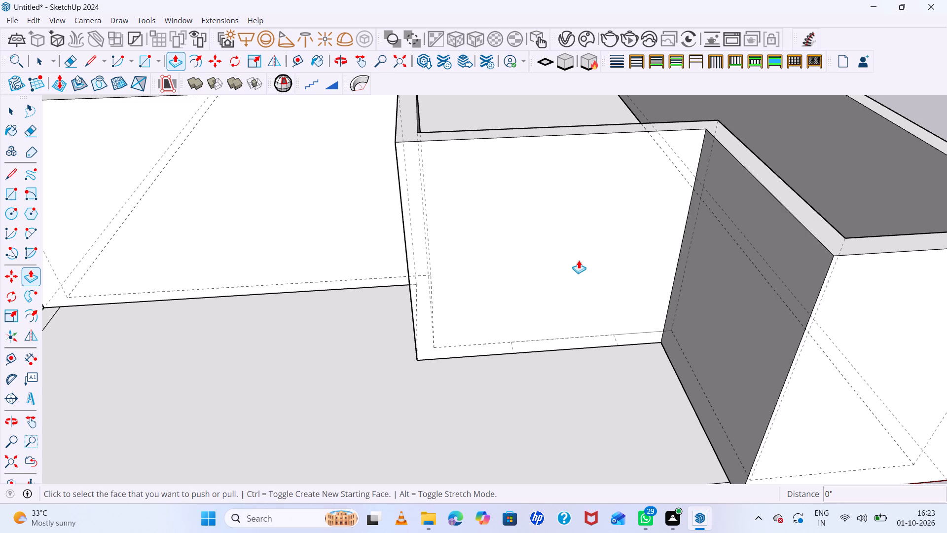
Raise the small rectangle in the recessed front wall into a 3' high block.
left_click(567, 341)
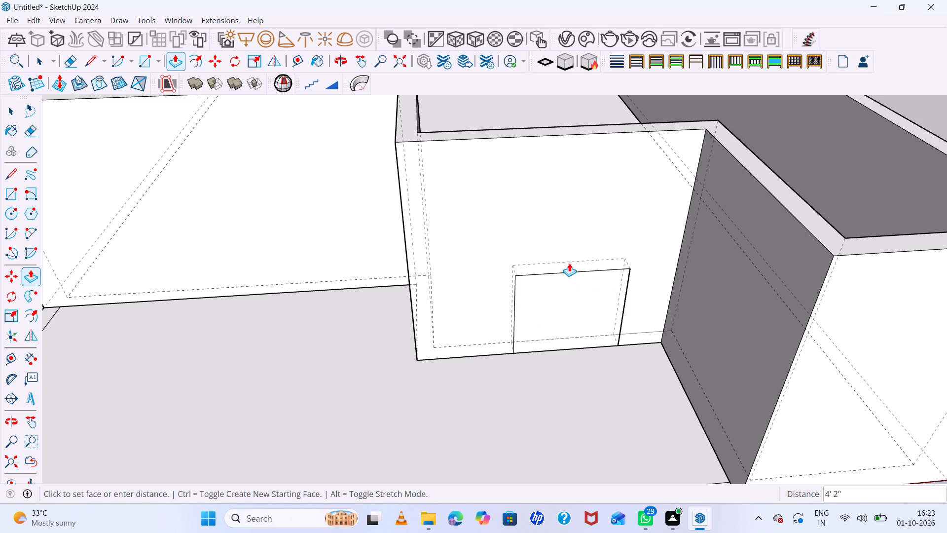
key("3")
key("apostrophe")
key("Return")
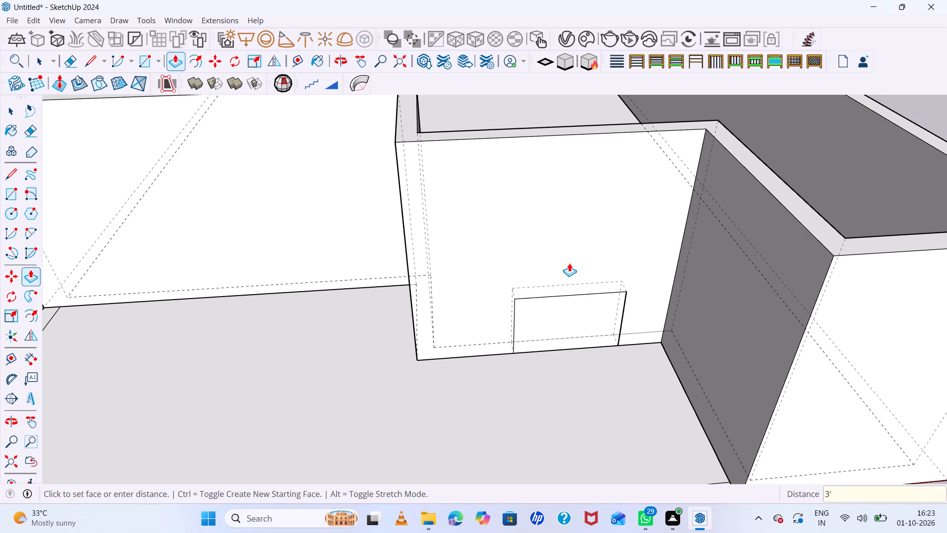
Raise the block's top about another 1'8" and push one of its ends inward about 6 7/16" to narrow it.
left_click(575, 290)
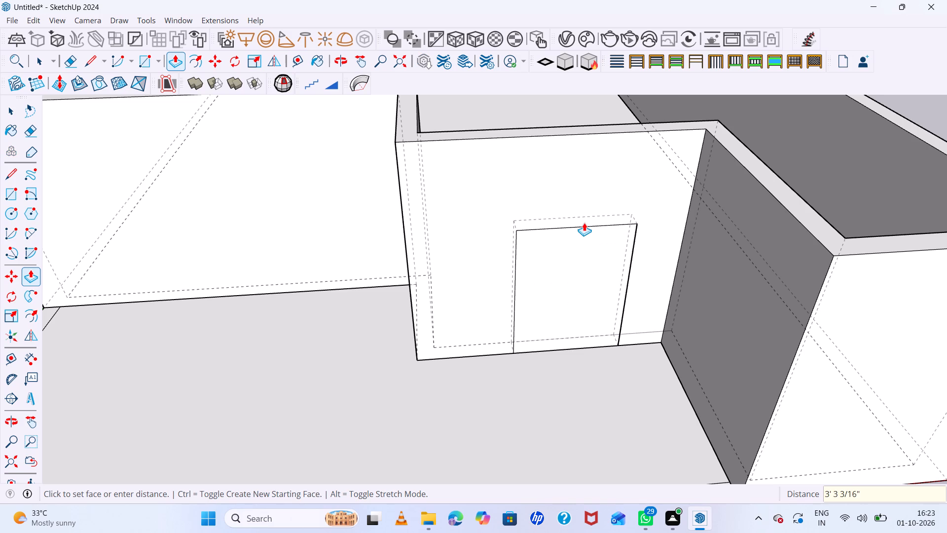
left_click(581, 256)
left_click(513, 305)
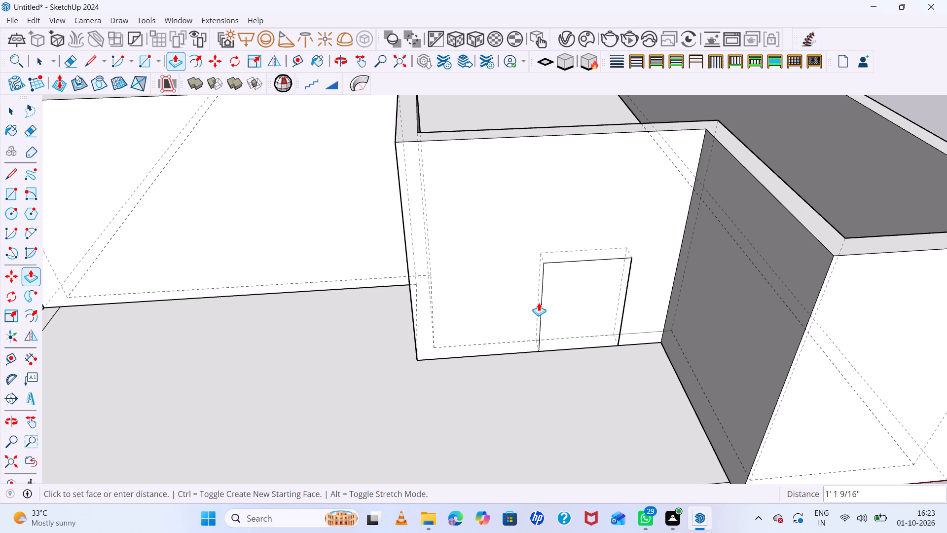
left_click(525, 302)
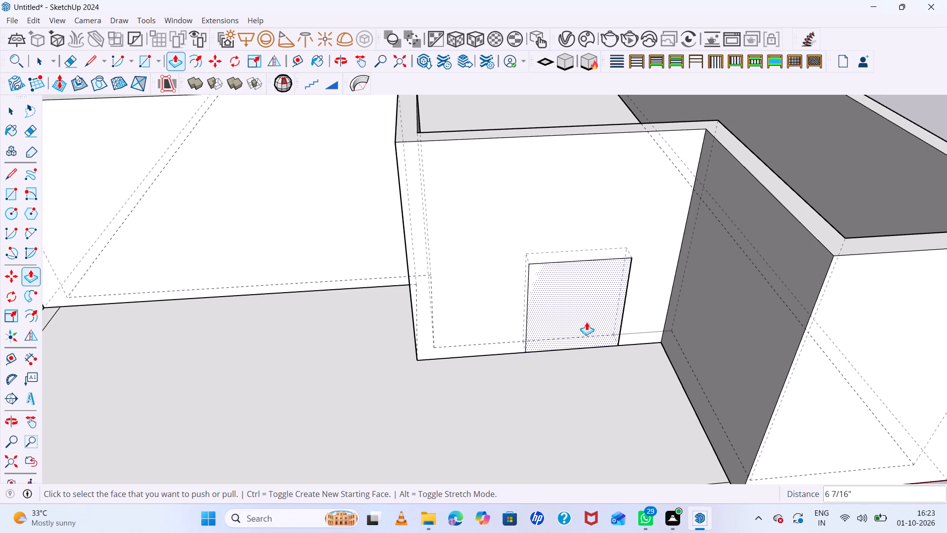
Pull the block's outer face out in front of the wall and repeat the pull on its inner face.
left_click(582, 315)
left_click(583, 328)
middle_click_drag(566, 137, 590, 277)
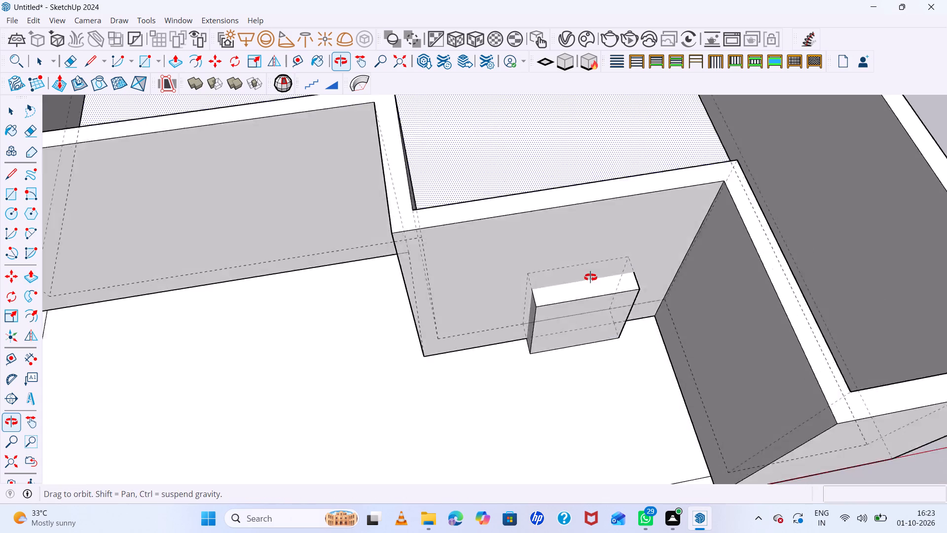
middle_click_drag(590, 277, 592, 396)
middle_click_drag(591, 264, 615, 338)
double_click(579, 294)
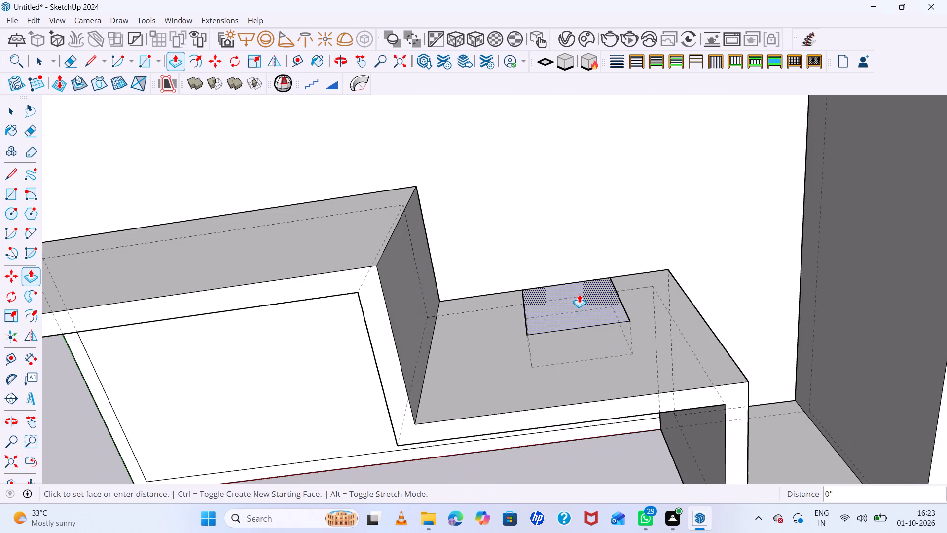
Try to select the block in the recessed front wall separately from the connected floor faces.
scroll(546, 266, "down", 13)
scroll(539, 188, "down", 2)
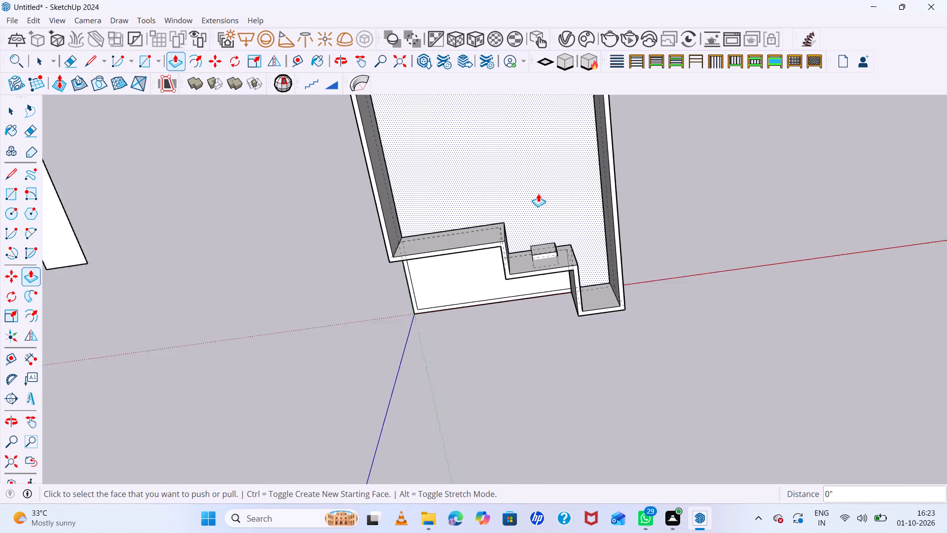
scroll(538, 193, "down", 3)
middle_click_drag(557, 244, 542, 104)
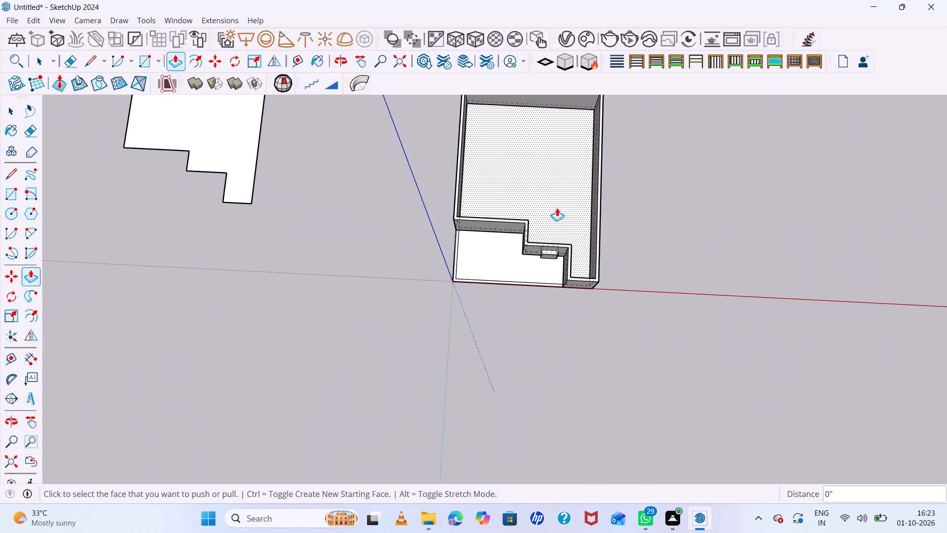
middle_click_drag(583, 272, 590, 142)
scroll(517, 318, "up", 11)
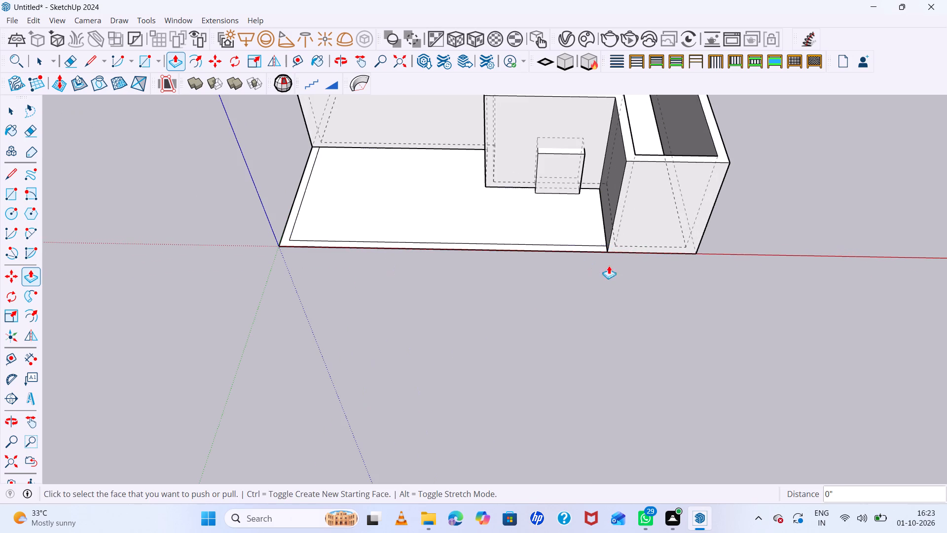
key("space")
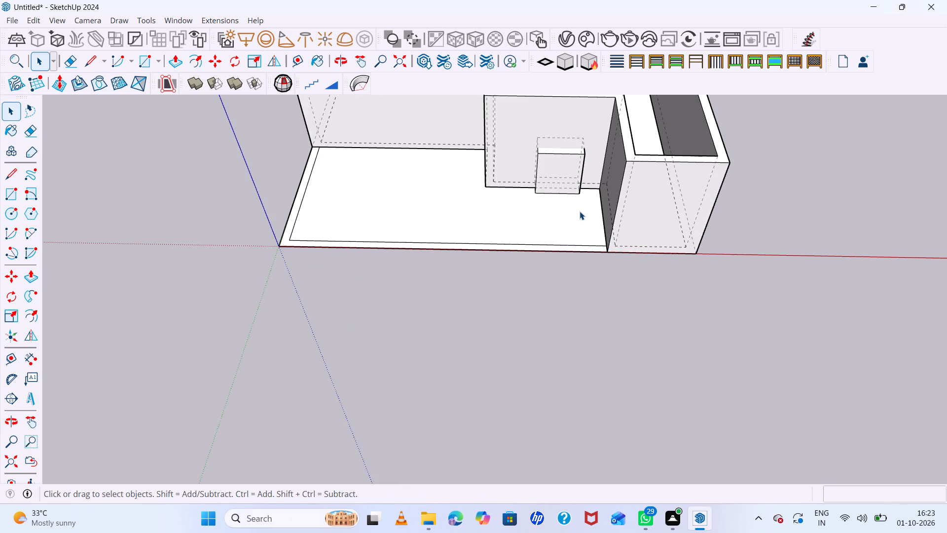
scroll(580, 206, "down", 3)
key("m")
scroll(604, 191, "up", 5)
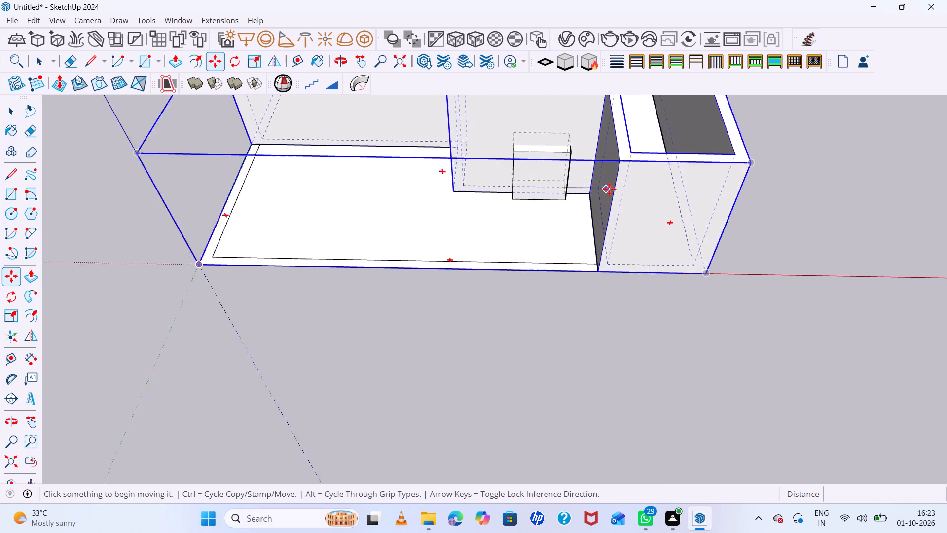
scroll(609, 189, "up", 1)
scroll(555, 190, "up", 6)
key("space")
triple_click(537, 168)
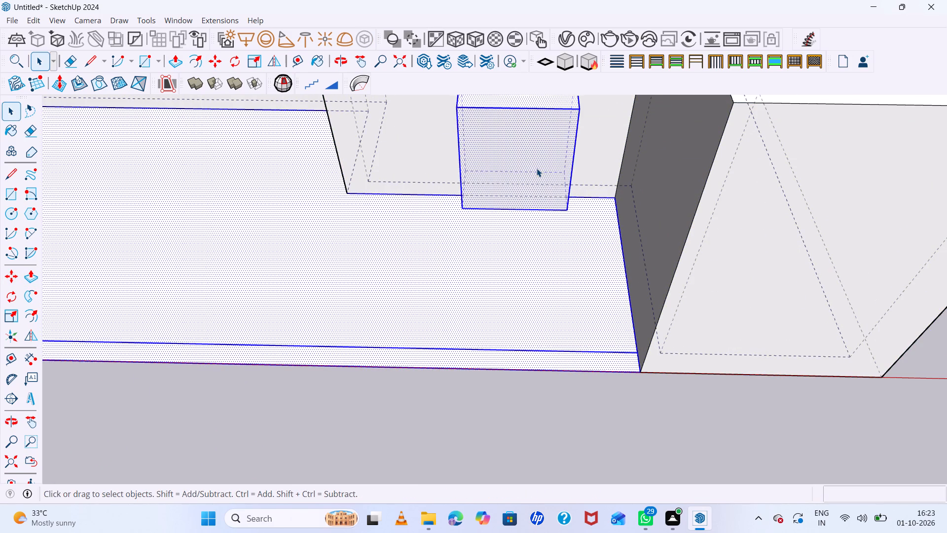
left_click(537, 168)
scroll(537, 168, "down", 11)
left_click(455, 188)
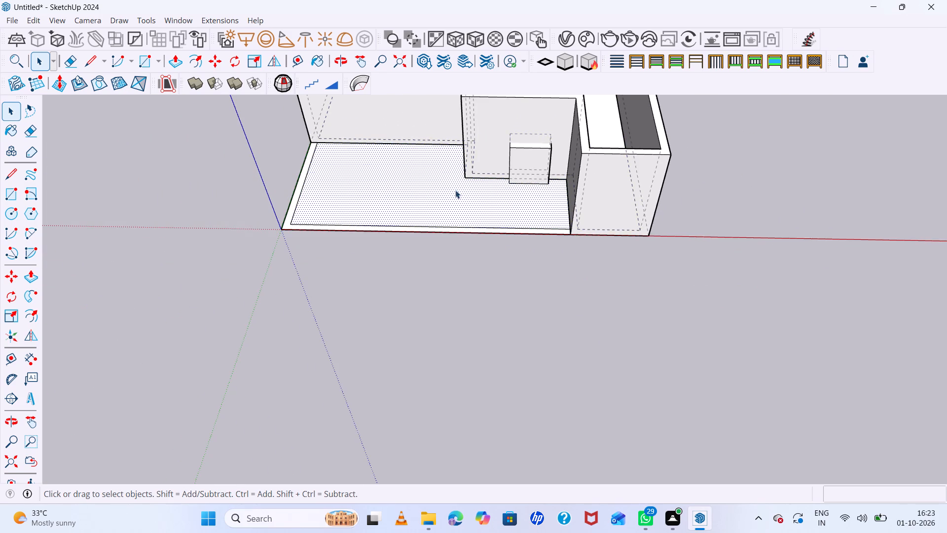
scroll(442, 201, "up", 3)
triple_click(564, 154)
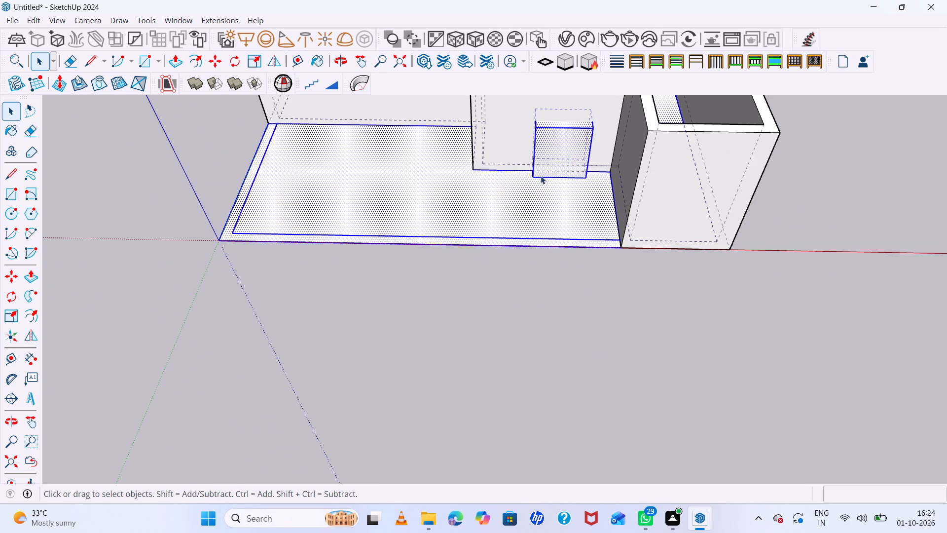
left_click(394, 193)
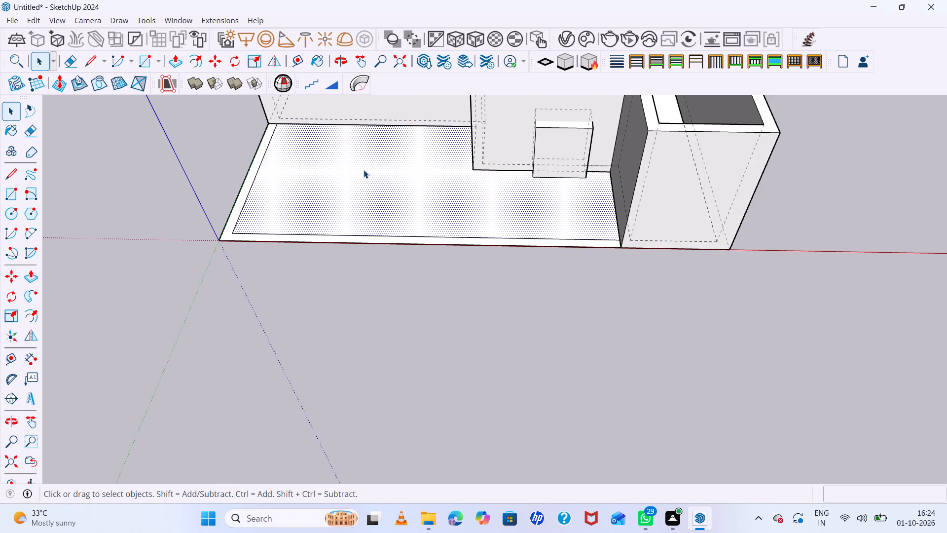
Undo the block in the recessed front wall together with its base rectangle.
key("ctrl+z")
key("ctrl+z")
key("ctrl+z")
key("ctrl+z")
key("ctrl+z")
key("ctrl+z")
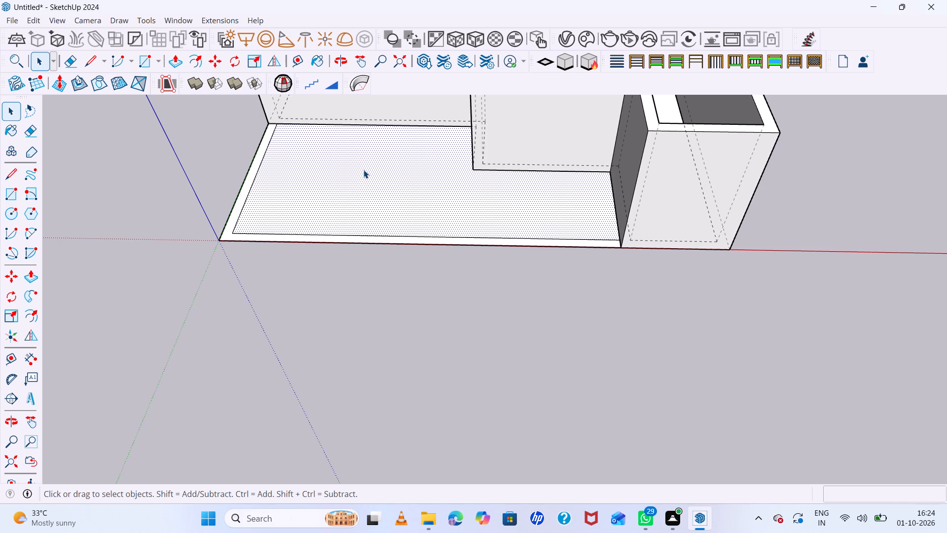
Cut the ground face in front of the stepped wall and erase its leftover border strip.
left_click(364, 174)
key("ctrl+x")
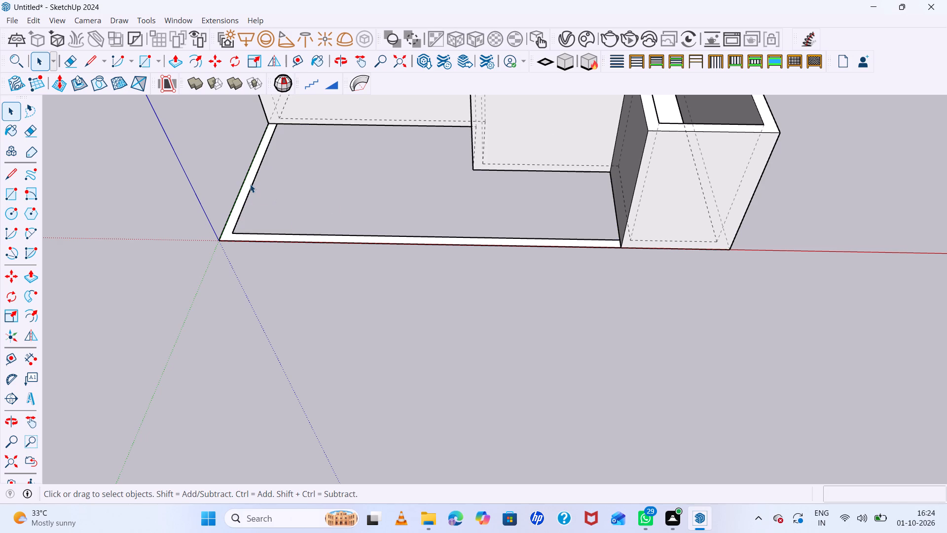
key("e")
left_click_drag(242, 176, 261, 190)
left_click_drag(297, 200, 317, 266)
scroll(468, 262, "down", 15)
left_click_drag(470, 141, 464, 159)
left_click(467, 155)
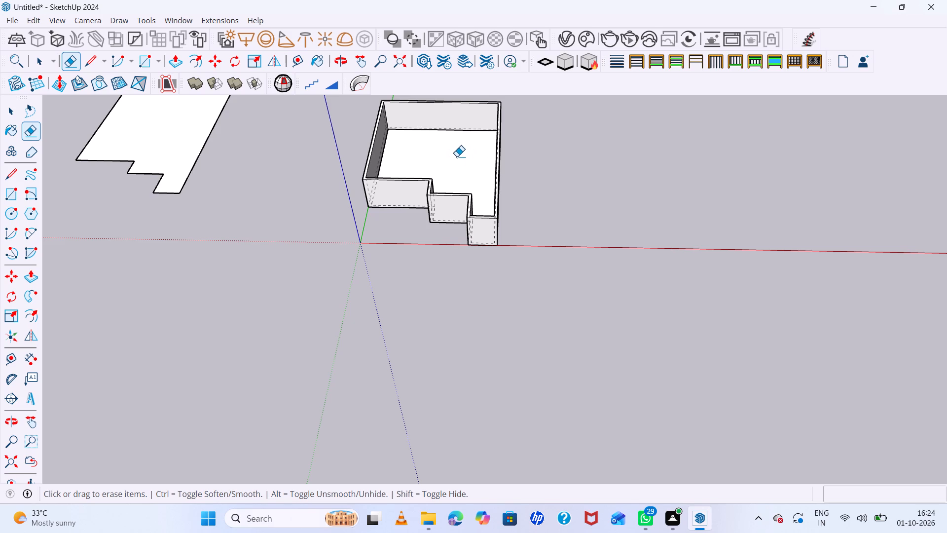
left_click_drag(462, 154, 455, 171)
Cut the floor face enclosed by the walls.
key("space")
left_click(473, 155)
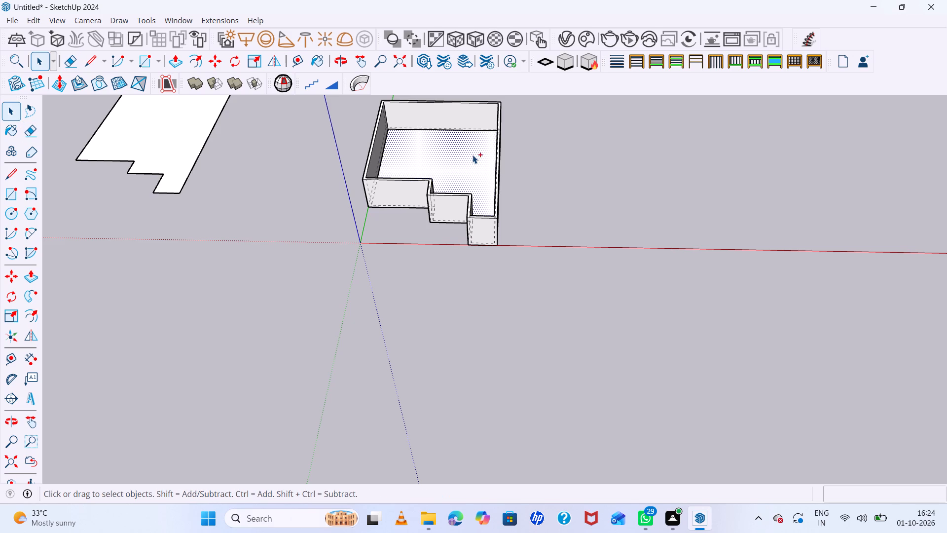
key("ctrl+x")
middle_click_drag(479, 185, 475, 126)
scroll(489, 222, "up", 6)
left_click(550, 187)
key("space")
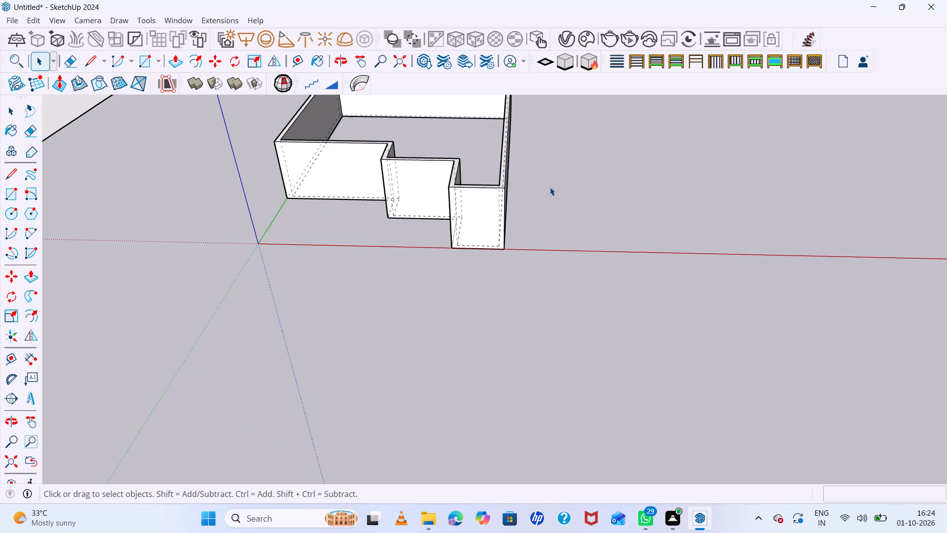
left_click(550, 187)
Hide the back edges and check the grouped walls for errors with Solid Inspector².
key("k")
left_click(500, 213)
triple_click(494, 214)
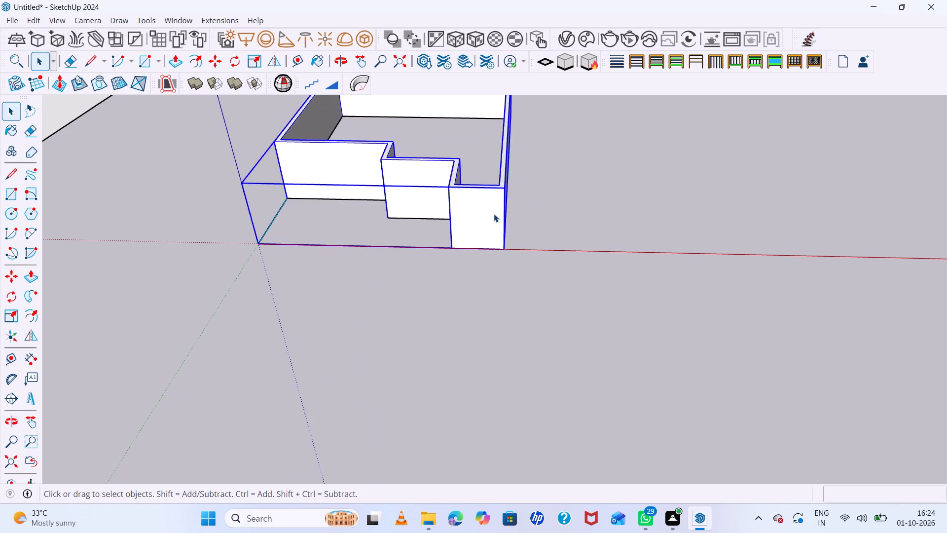
left_click(613, 212)
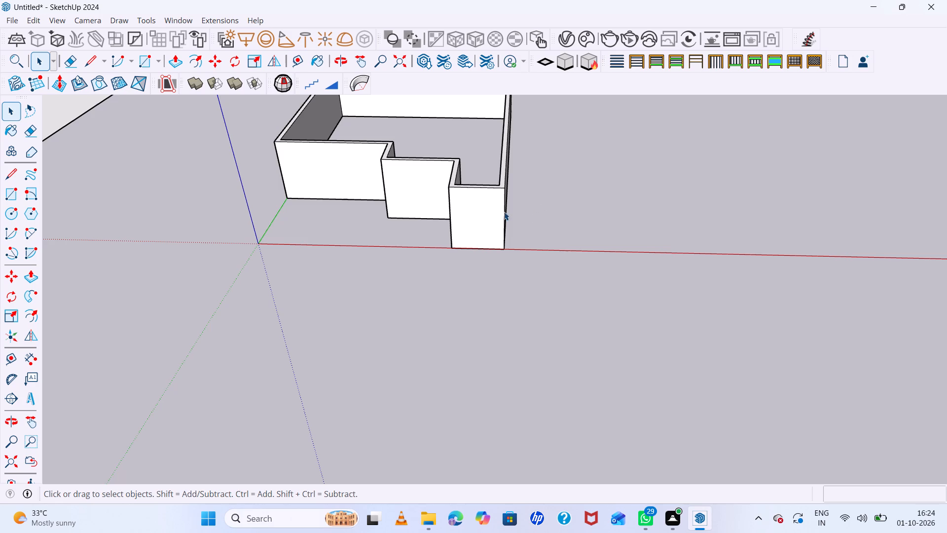
left_click(492, 213)
scroll(436, 224, "down", 5)
middle_click_drag(424, 231, 554, 76)
scroll(456, 265, "up", 1)
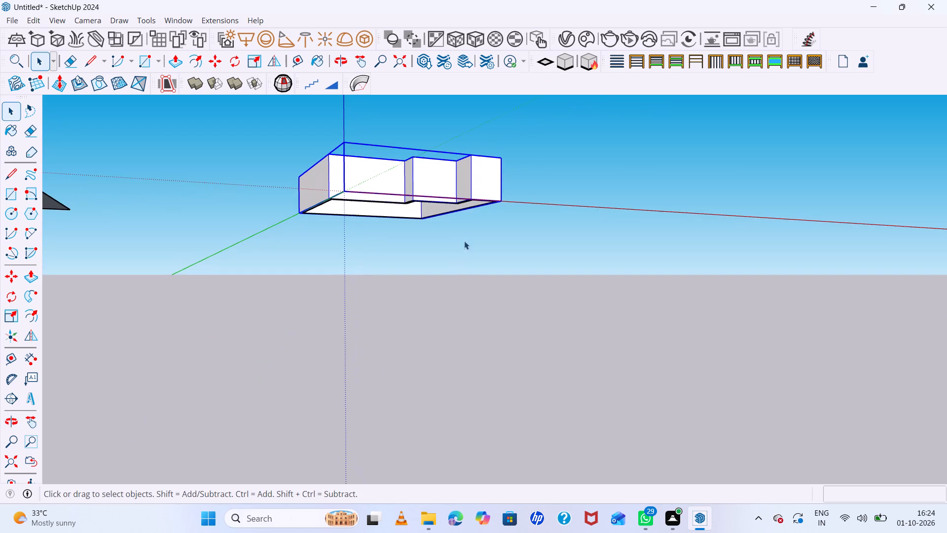
scroll(484, 258, "up", 1)
middle_click_drag(483, 224, 466, 150)
scroll(429, 193, "up", 13)
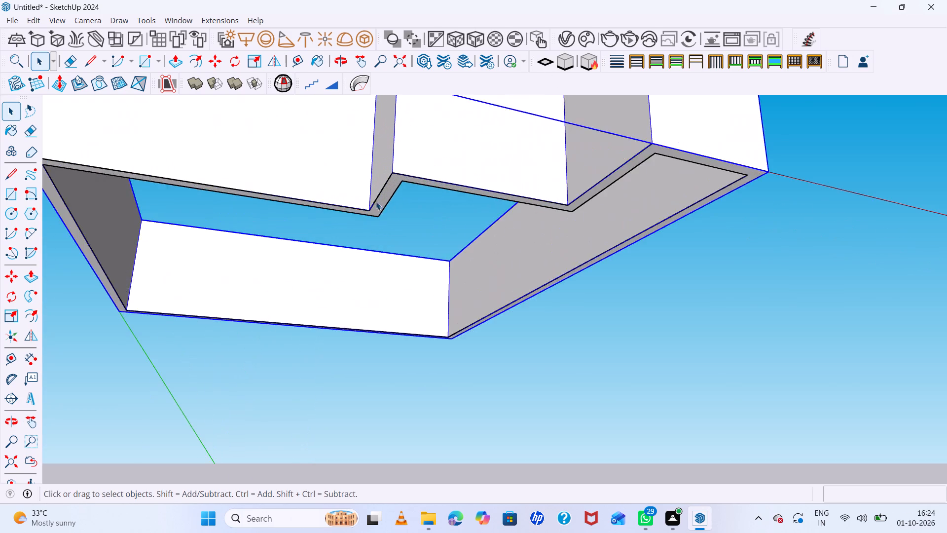
scroll(374, 199, "up", 7)
scroll(382, 212, "down", 18)
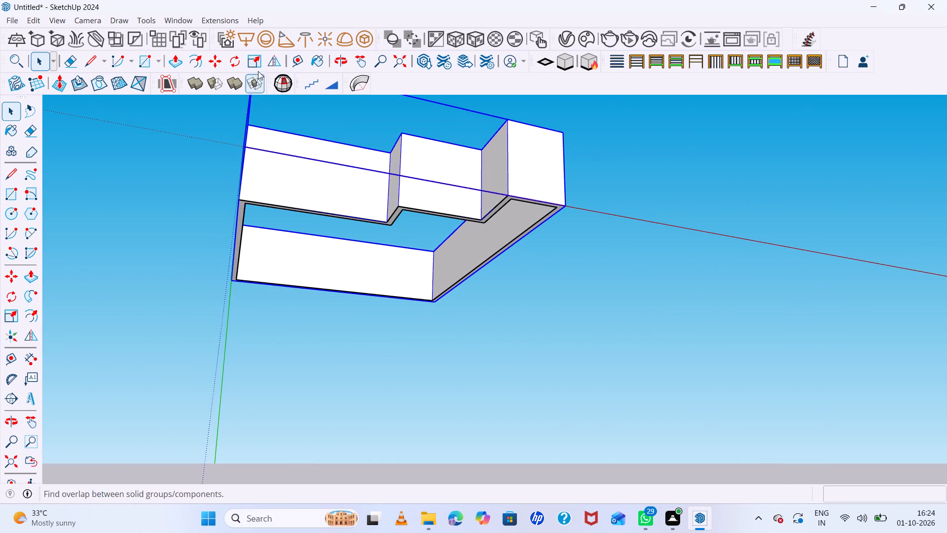
left_click(277, 84)
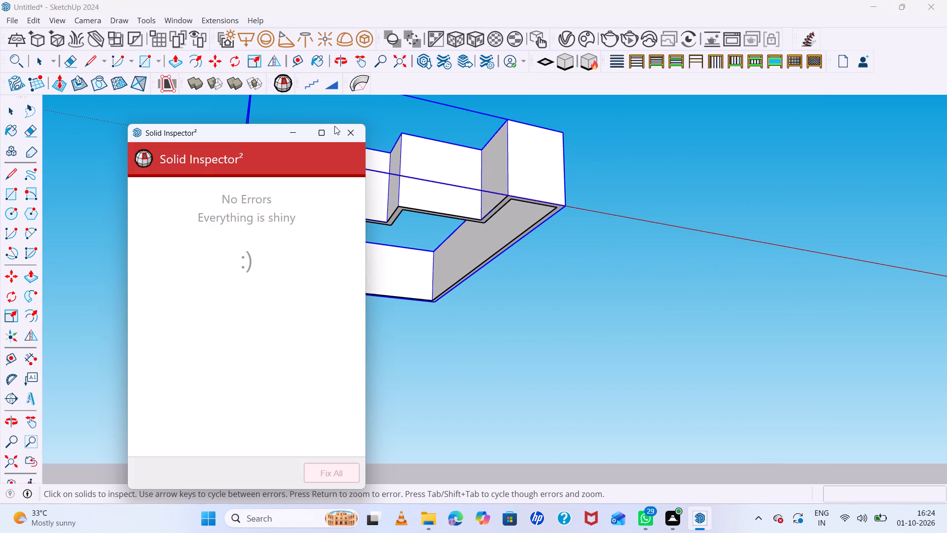
left_click(350, 132)
Examine the grouped walls from several sides, ending in front of the recessed front wall.
scroll(419, 199, "down", 6)
middle_click_drag(460, 178, 374, 357)
scroll(417, 281, "down", 1)
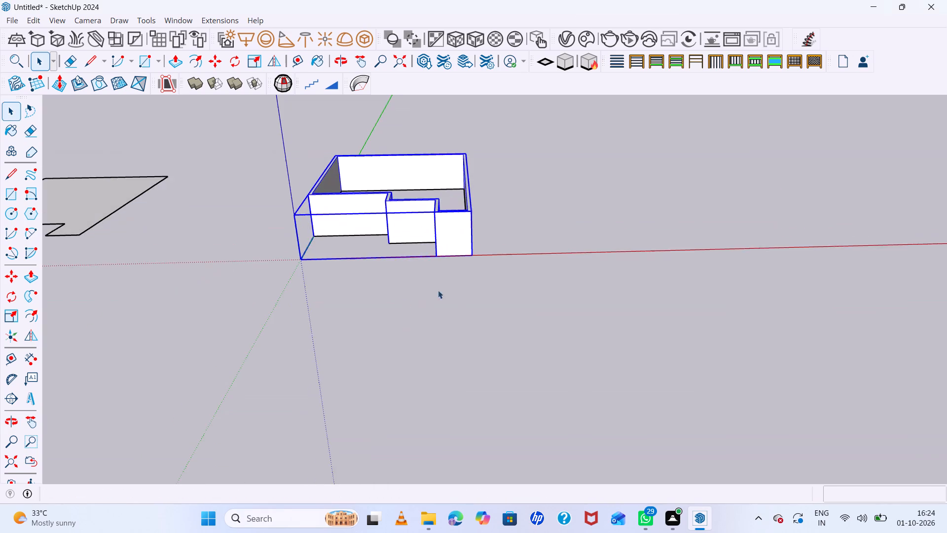
scroll(404, 130, "up", 7)
scroll(406, 275, "up", 4)
middle_click_drag(425, 232, 160, 237)
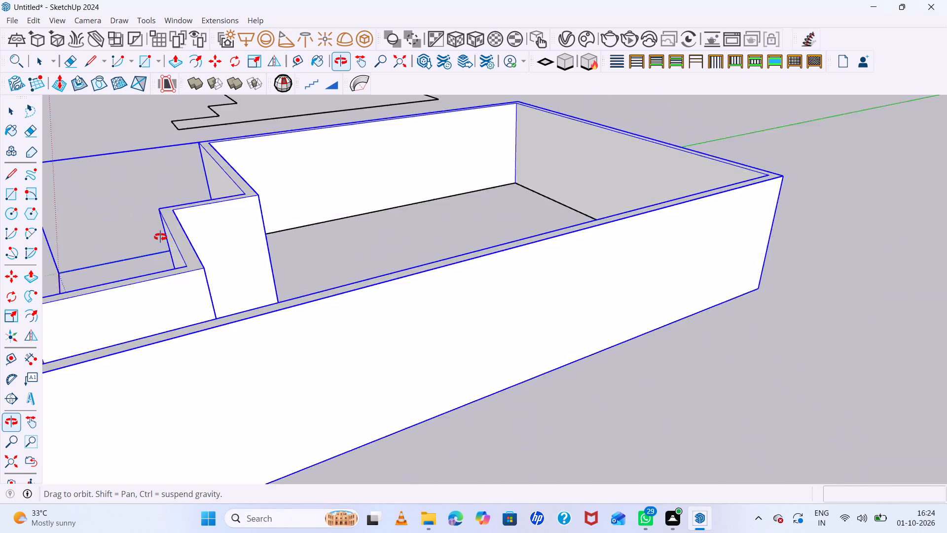
middle_click_drag(160, 237, 504, 226)
scroll(305, 226, "down", 9)
middle_click_drag(373, 283, 352, 214)
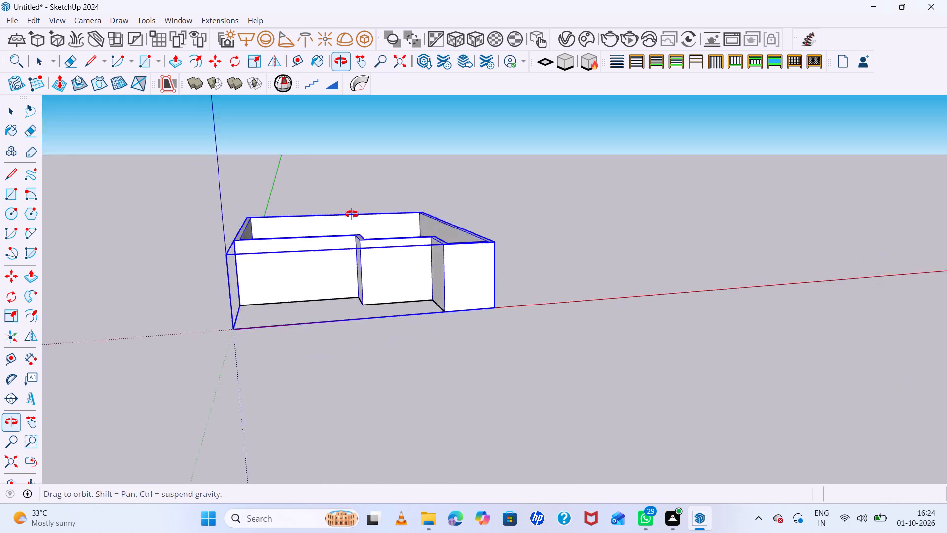
middle_click_drag(352, 214, 342, 182)
scroll(365, 205, "down", 1)
scroll(431, 239, "up", 7)
left_click(575, 252)
scroll(277, 251, "up", 6)
middle_click_drag(341, 251, 284, 320)
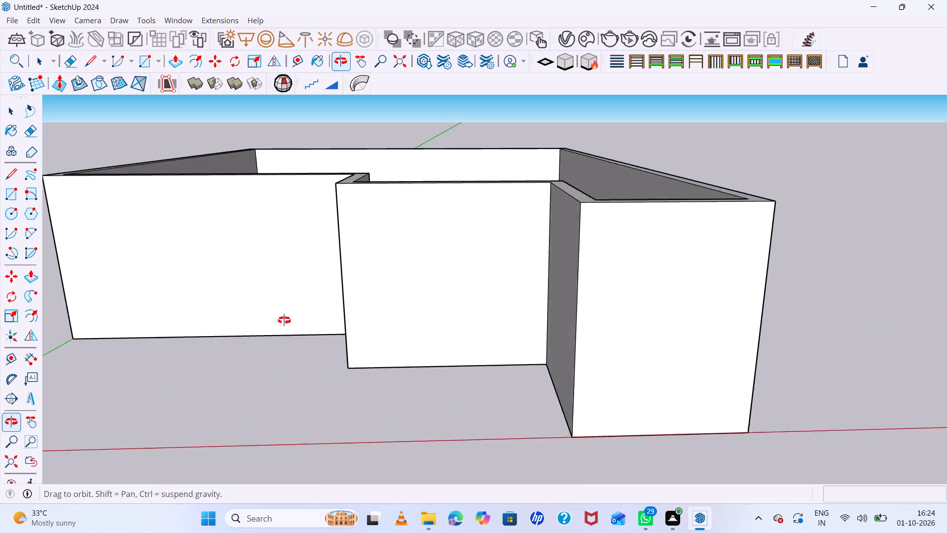
middle_click_drag(284, 320, 283, 321)
scroll(282, 322, "up", 1)
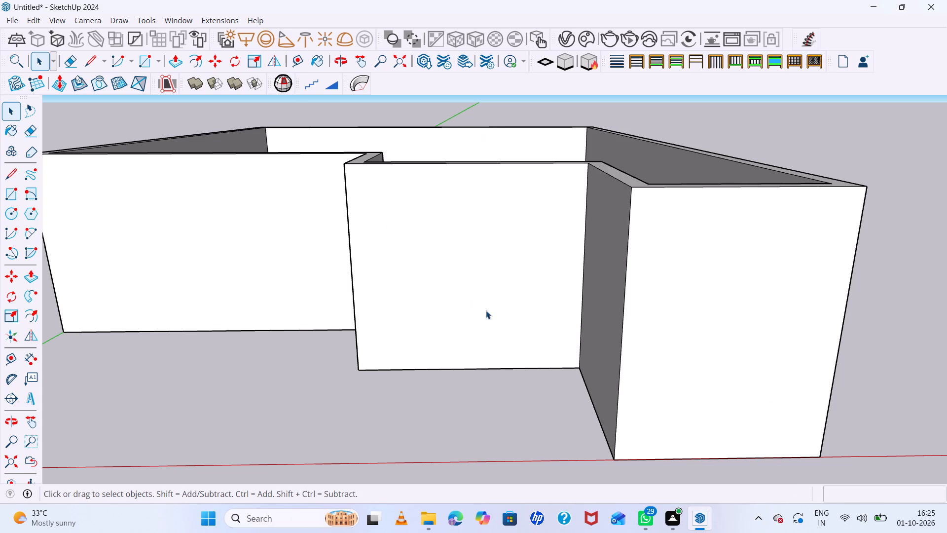
Show the back edges and draw a rectangle about 3' 9 11/16" by 9" across the recessed front wall's base thickness.
key("k")
scroll(482, 353, "up", 6)
middle_click_drag(494, 370, 491, 393)
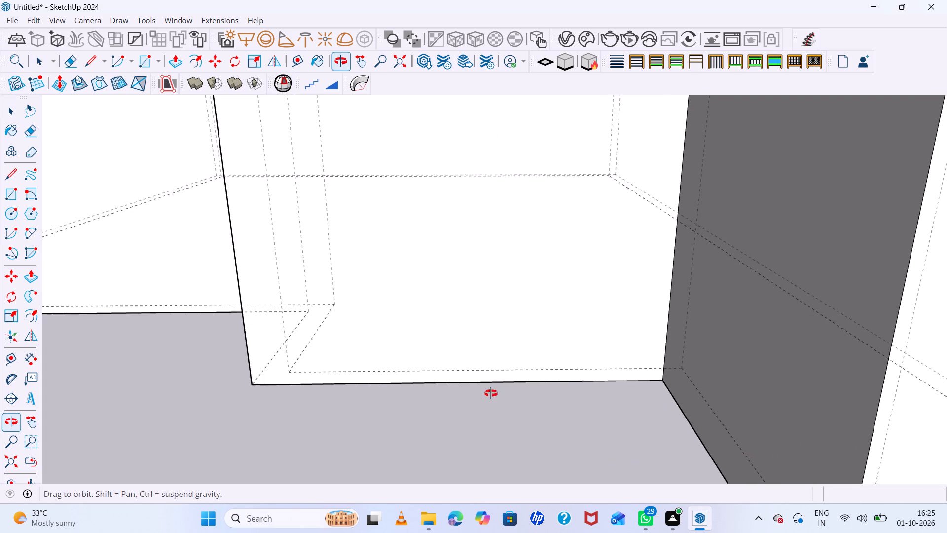
middle_click_drag(491, 393, 489, 398)
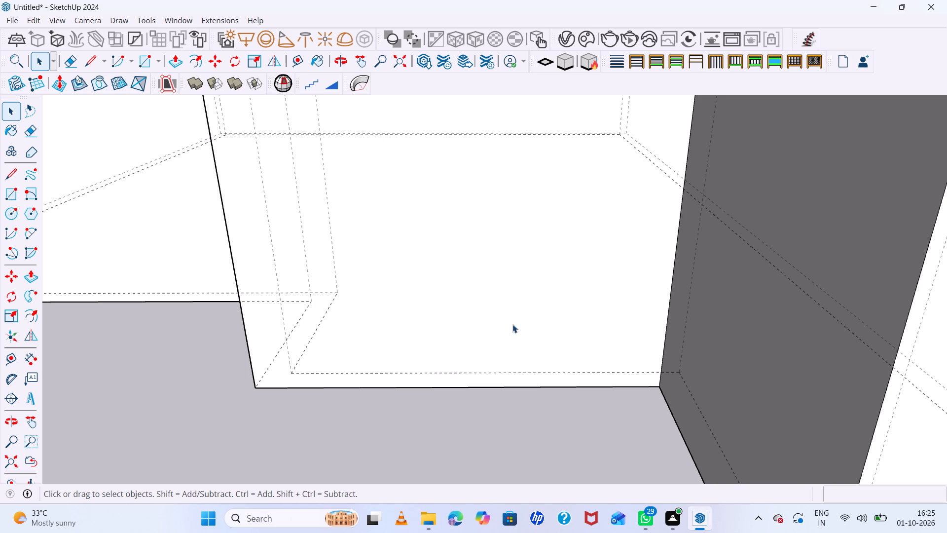
key("r")
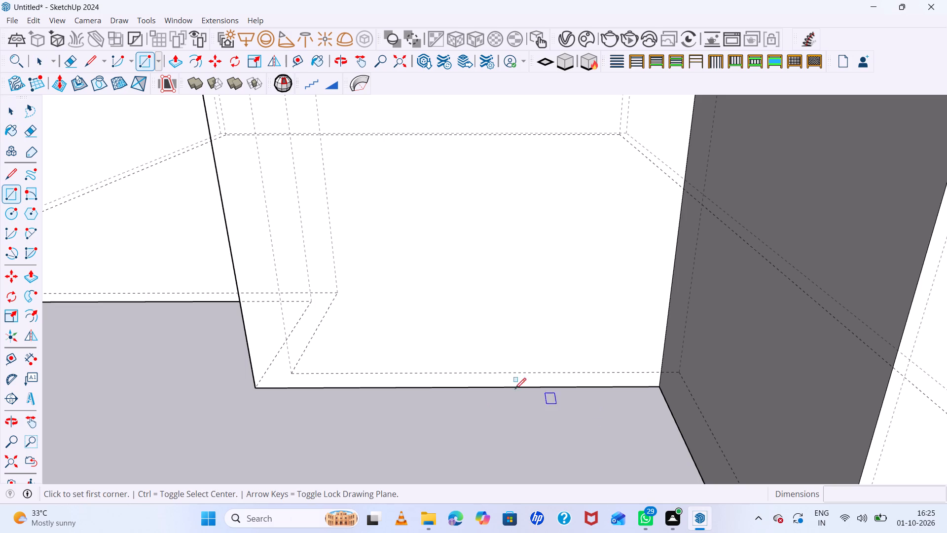
scroll(450, 382, "up", 2)
left_click(441, 390)
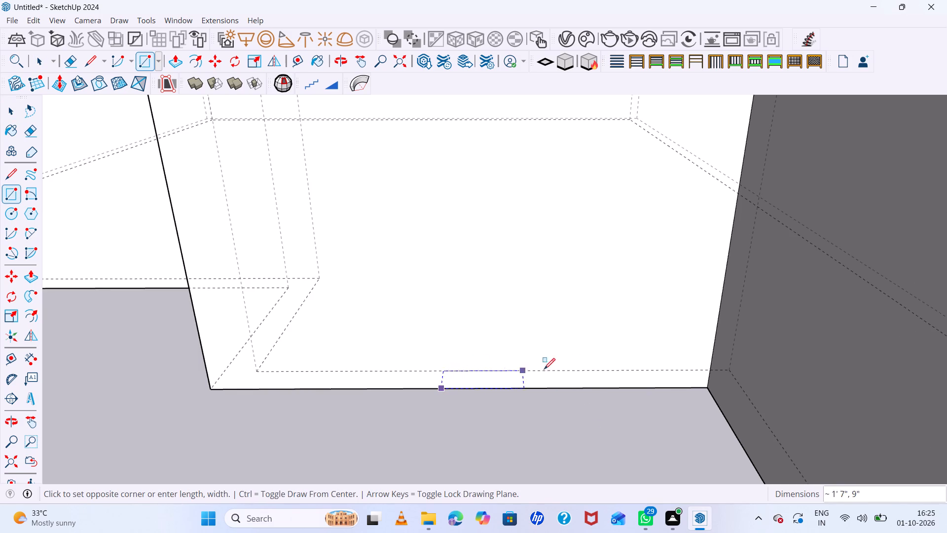
left_click(609, 372)
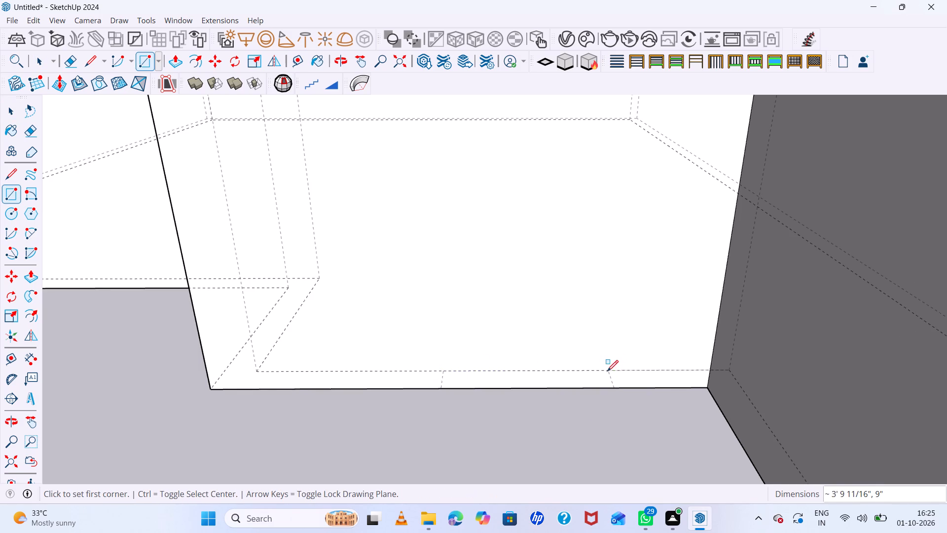
Raise the base rectangle about 4' 6 3/16" into a block and pull its outer face about 8 1/16" out of the wall.
key("p")
left_click(535, 385)
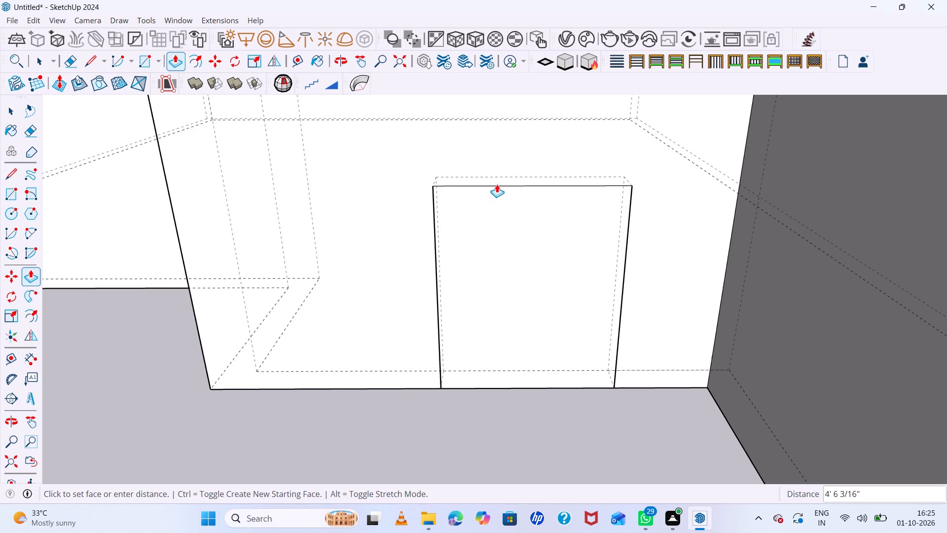
left_click(497, 184)
left_click(548, 330)
left_click(550, 346)
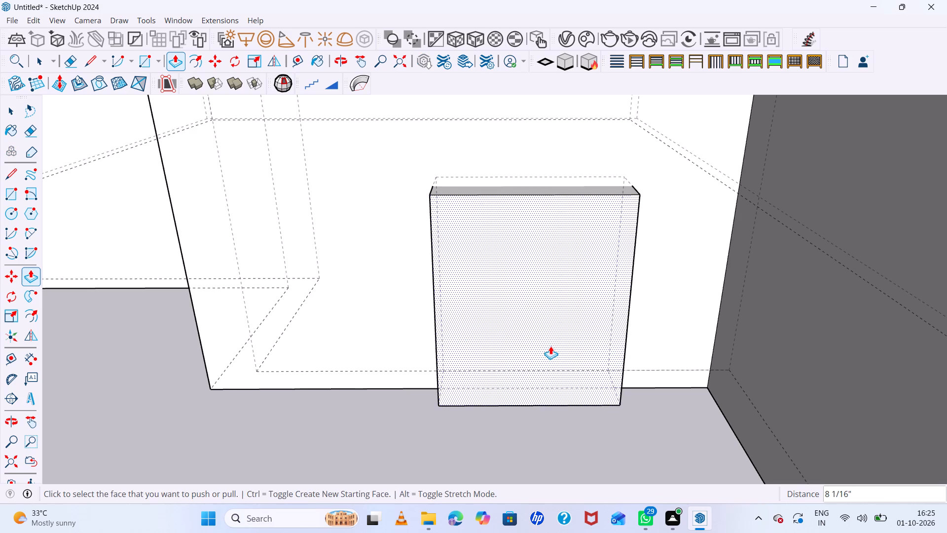
Pull the block's inner face 8 1/16" out through the inner side of the recessed wall.
middle_click_drag(529, 235, 535, 377)
scroll(555, 322, "down", 12)
middle_click_drag(524, 201, 520, 265)
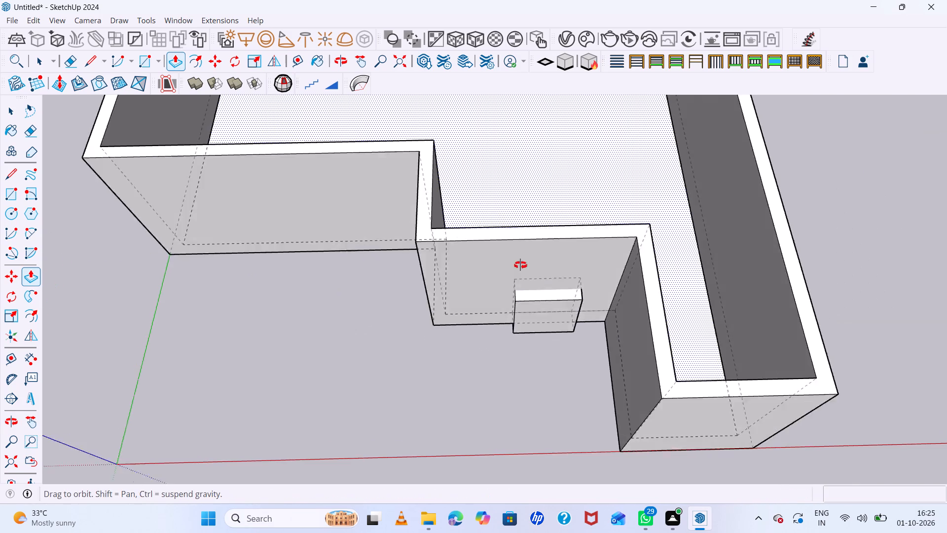
middle_click_drag(520, 265, 515, 387)
middle_click_drag(535, 306, 513, 376)
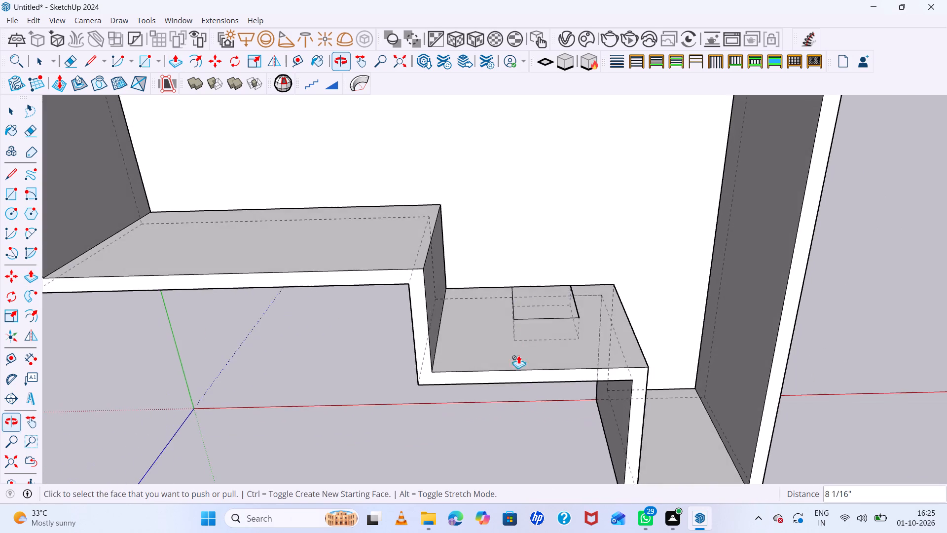
scroll(527, 314, "up", 5)
double_click(529, 303)
Remove the floor face enclosed by the walls while keeping its boundary edges.
key("space")
double_click(578, 190)
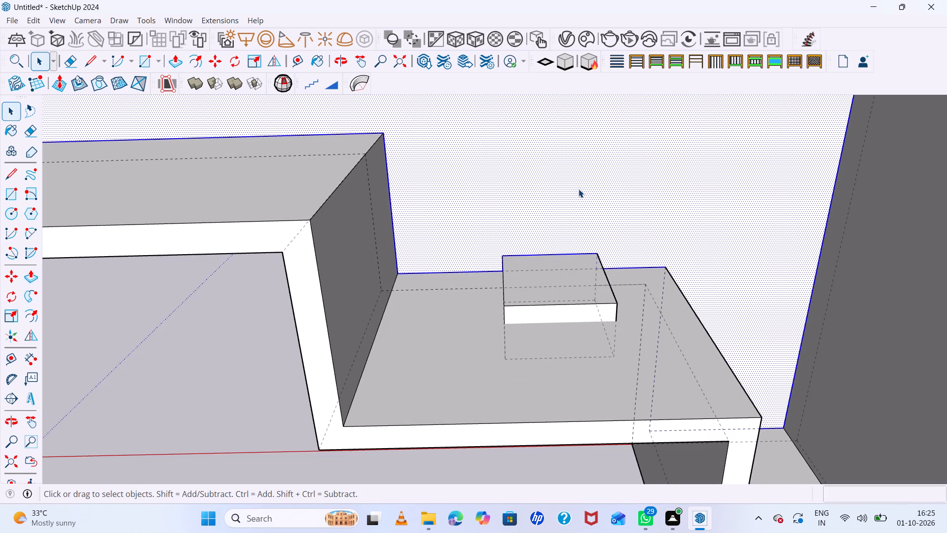
key("ctrl+x")
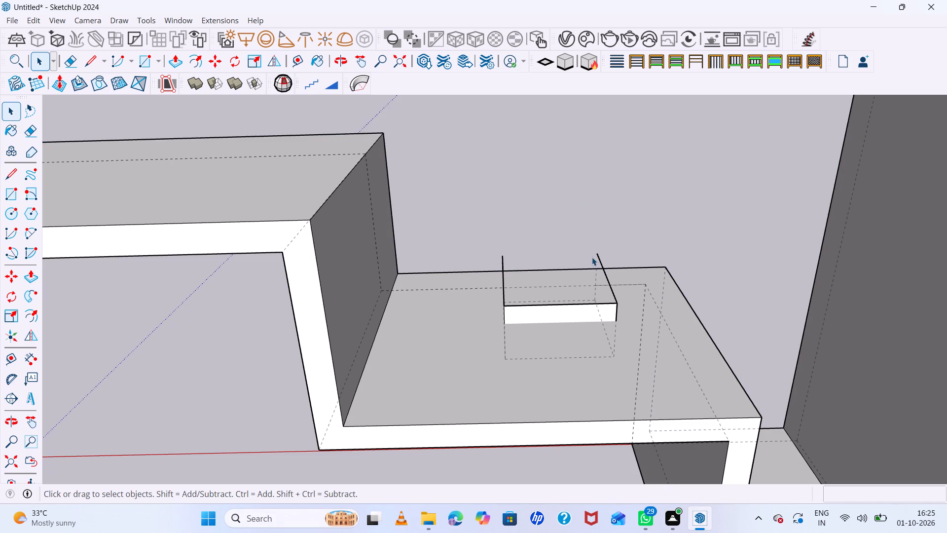
key("ctrl+z")
left_click(563, 199)
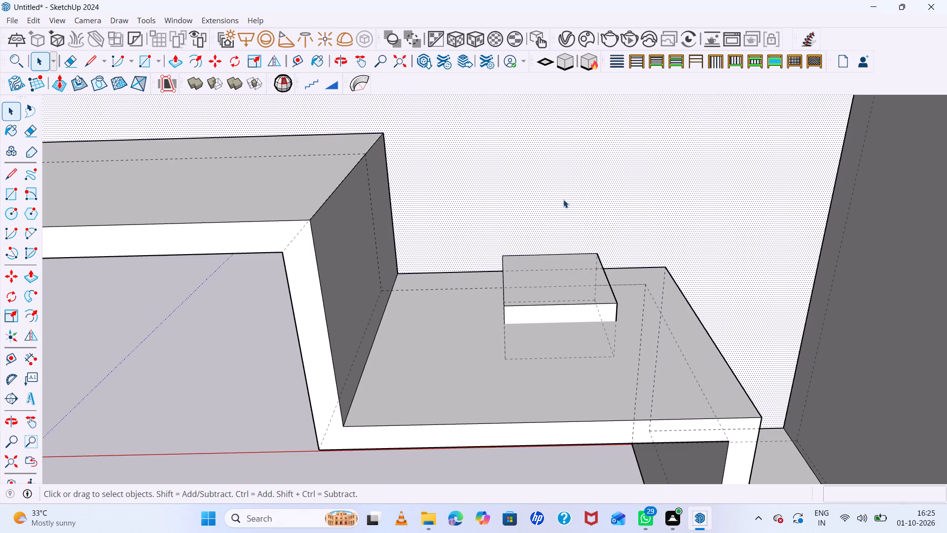
key("ctrl+x")
Move the block together with its connected floor outline edges out in front of the grouped walls.
middle_click_drag(570, 304, 549, 125)
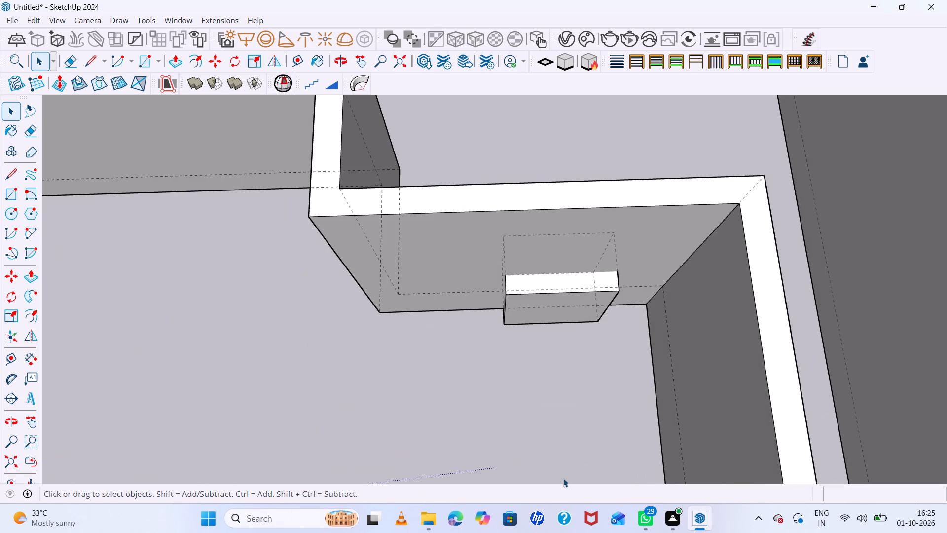
middle_click_drag(577, 385, 567, 267)
scroll(567, 324, "up", 5)
triple_click(568, 293)
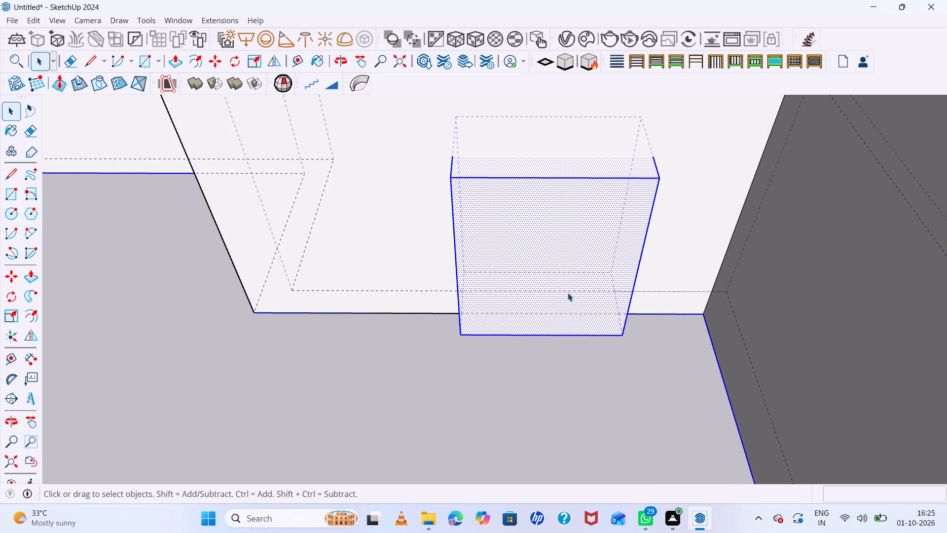
scroll(545, 322, "down", 4)
middle_click_drag(625, 229, 627, 153)
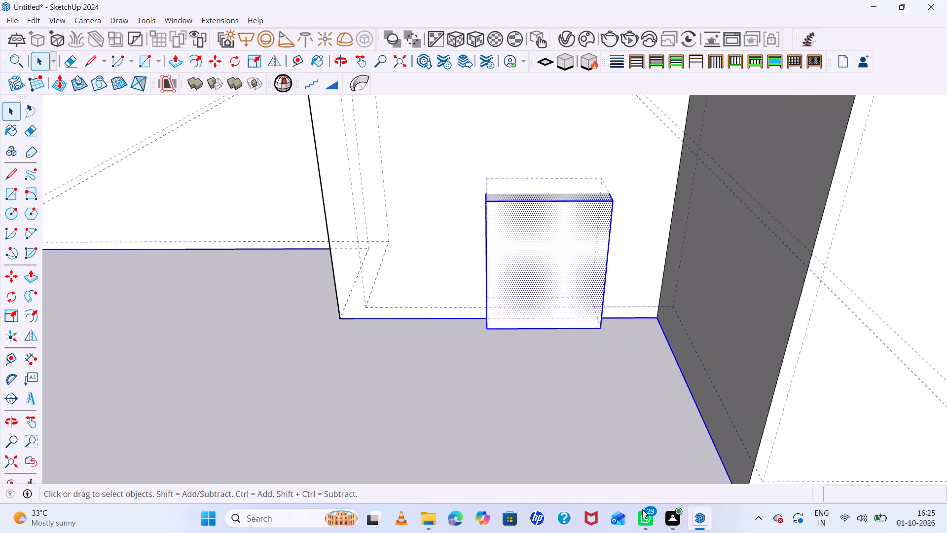
middle_click_drag(644, 510, 647, 294)
middle_click_drag(596, 363, 641, 179)
middle_click_drag(633, 288, 642, 198)
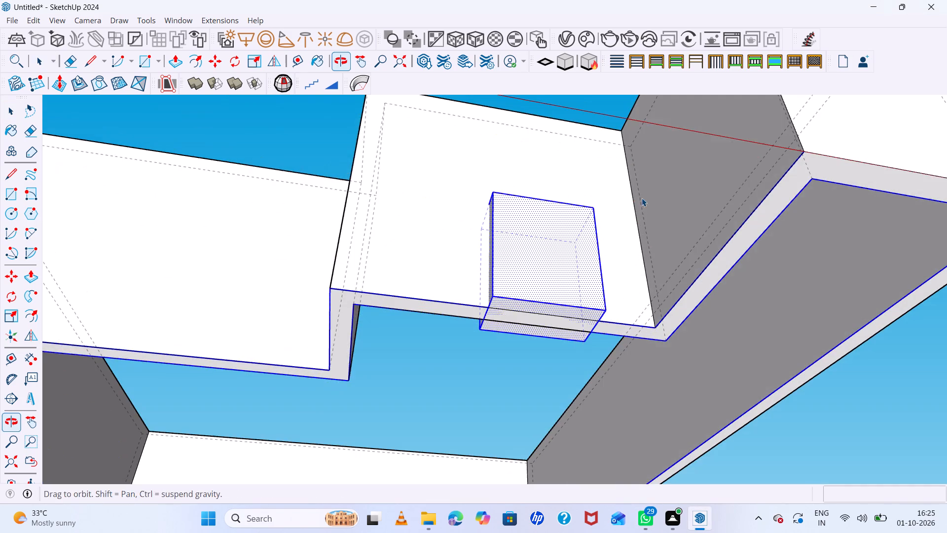
scroll(590, 337, "down", 5)
middle_click_drag(559, 313, 494, 460)
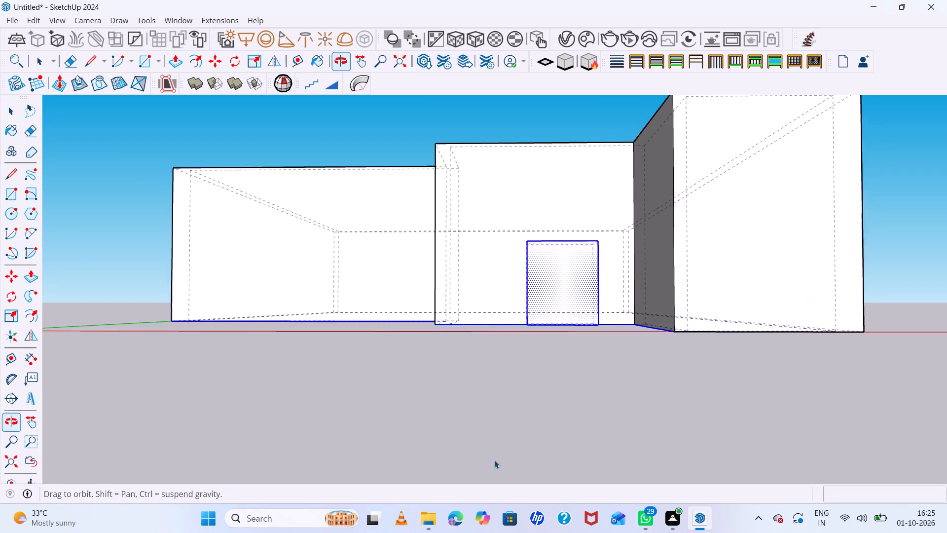
middle_click_drag(494, 460, 495, 459)
key("m")
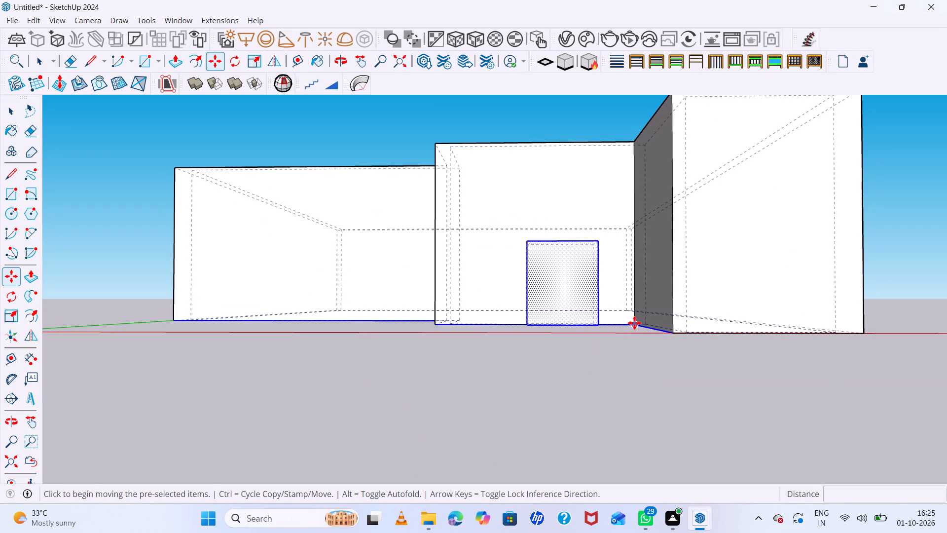
left_click(634, 323)
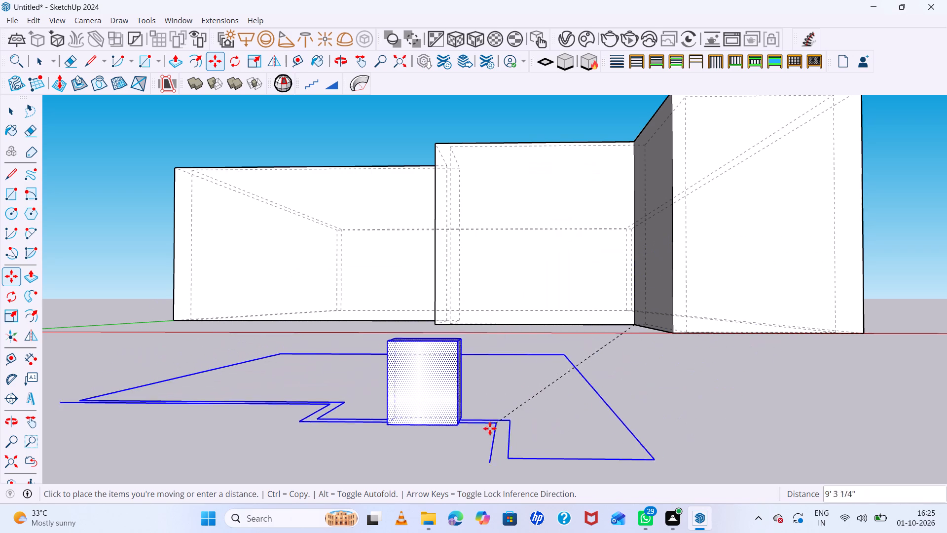
left_click(510, 426)
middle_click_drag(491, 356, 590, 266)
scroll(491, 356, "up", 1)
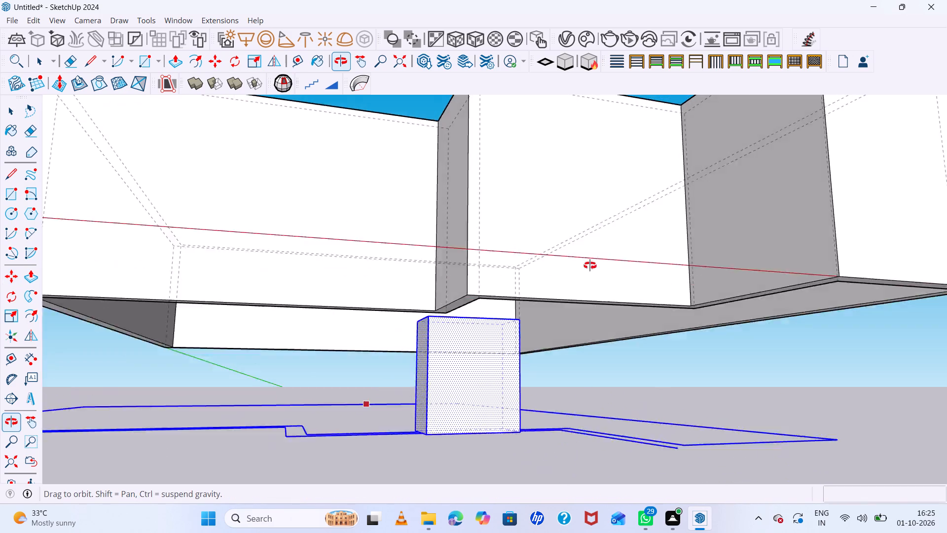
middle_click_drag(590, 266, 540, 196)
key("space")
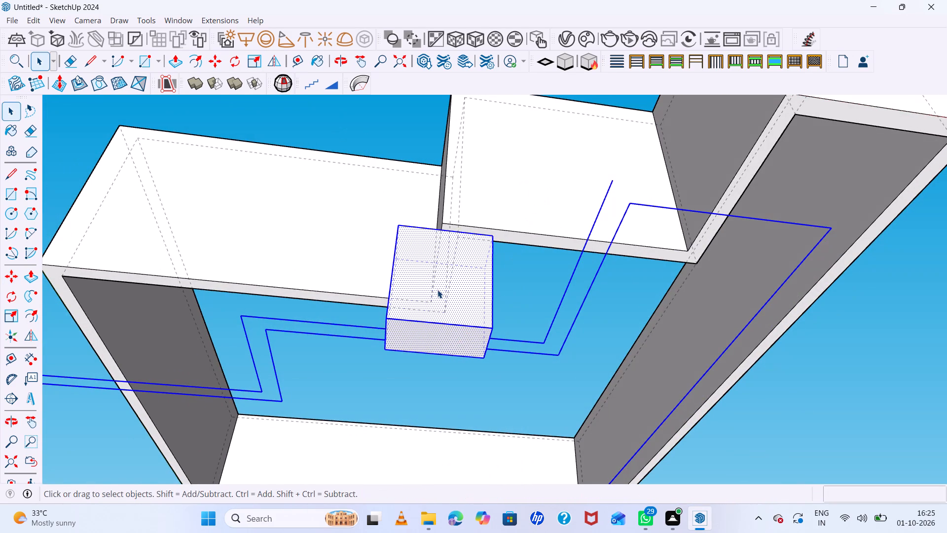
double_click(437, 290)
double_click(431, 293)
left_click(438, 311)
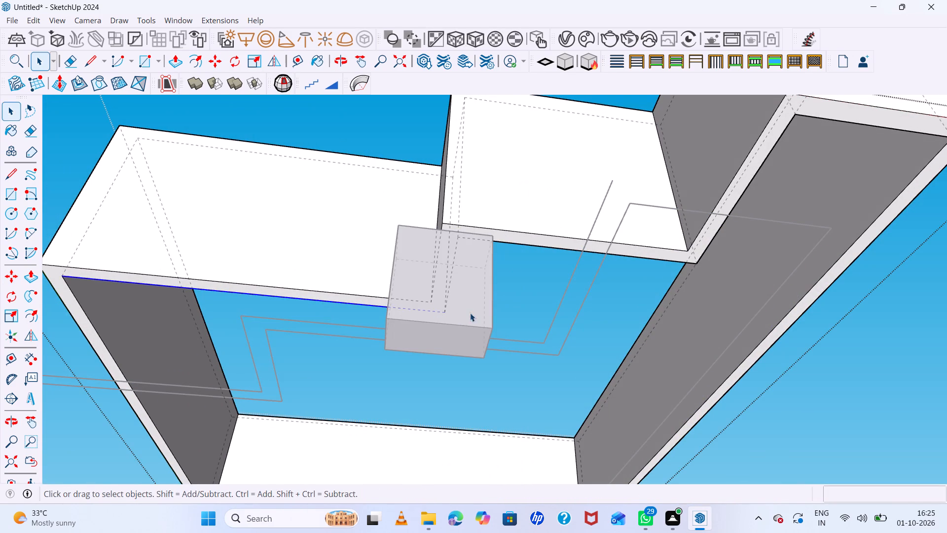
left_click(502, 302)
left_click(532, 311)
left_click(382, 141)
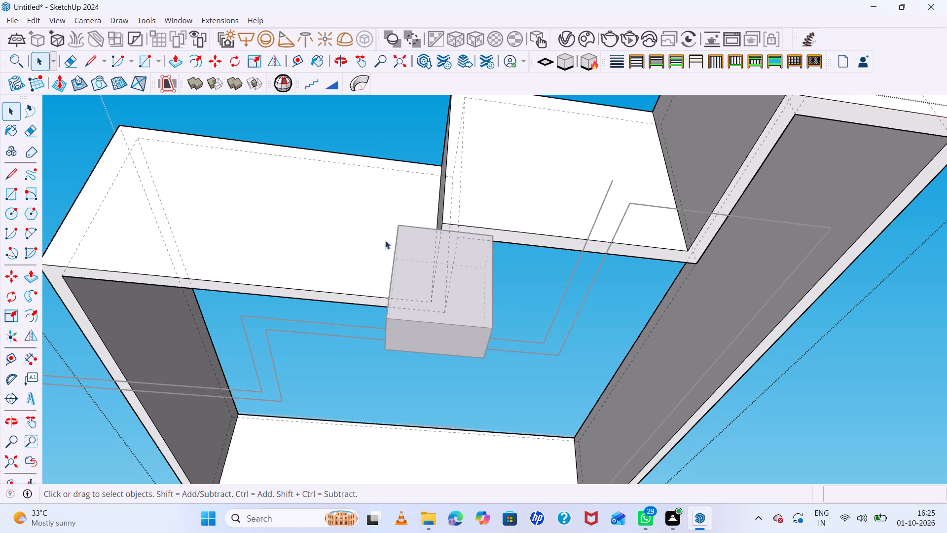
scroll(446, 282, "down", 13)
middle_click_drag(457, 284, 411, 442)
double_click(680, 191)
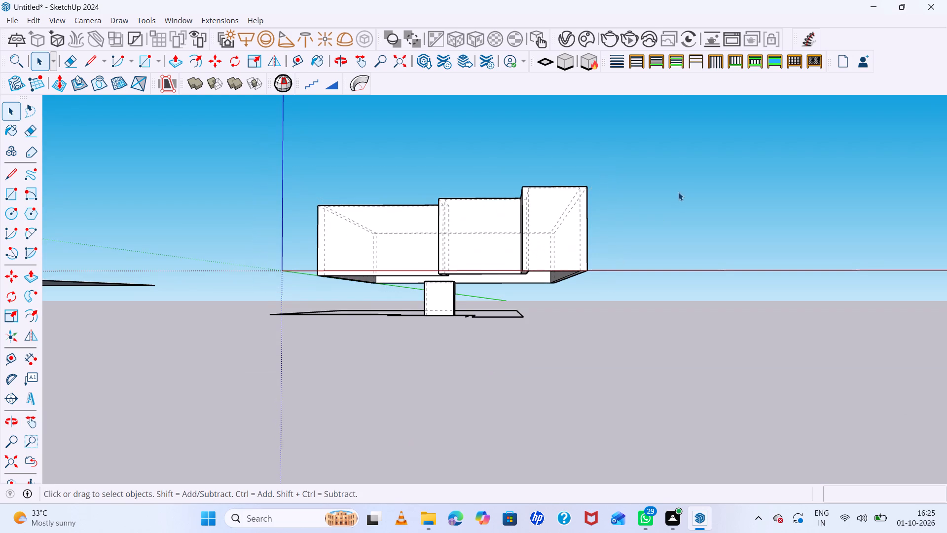
Erase all the leftover floor outline edges around the block, including the long one behind the walls.
scroll(478, 318, "up", 7)
middle_click_drag(473, 311, 460, 395)
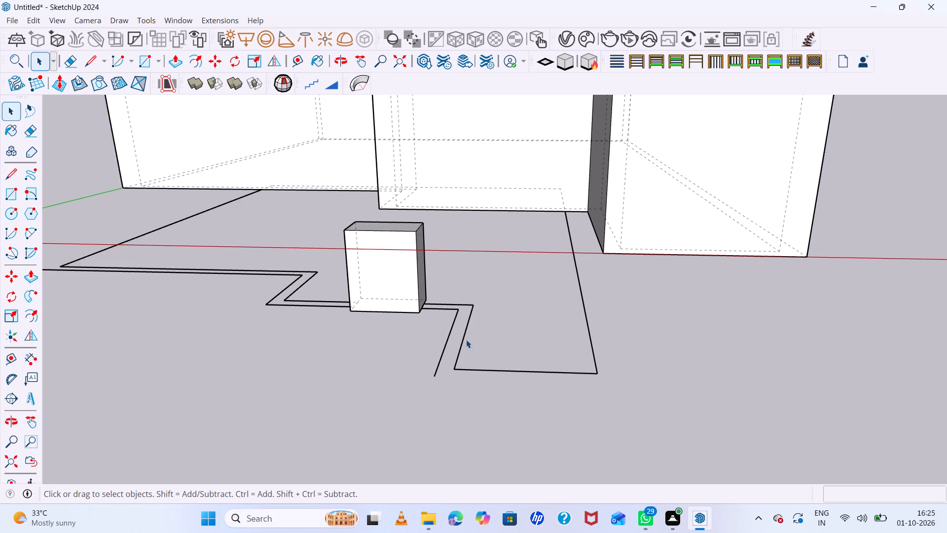
key("e")
left_click_drag(463, 338, 446, 358)
left_click_drag(428, 338, 454, 357)
left_click_drag(456, 305, 440, 325)
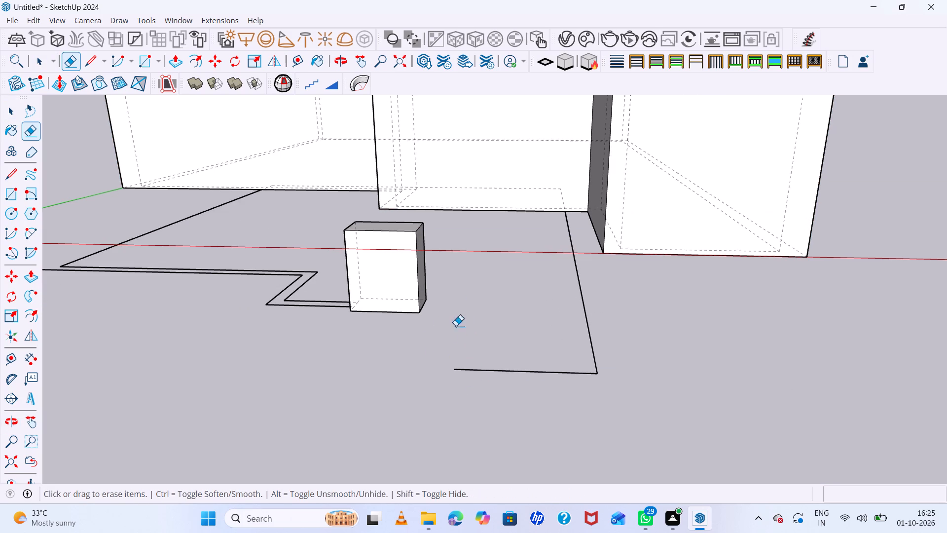
left_click_drag(473, 370, 481, 387)
left_click_drag(583, 311, 542, 331)
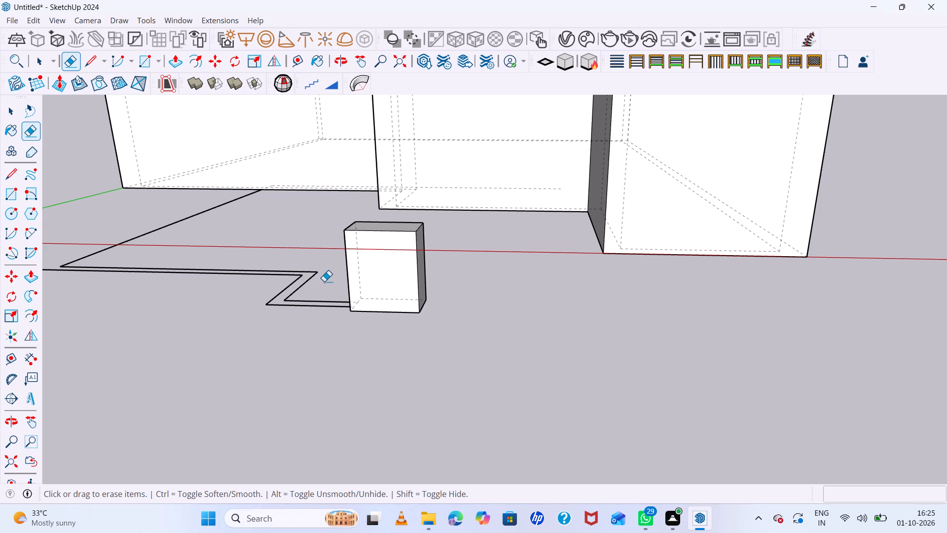
left_click_drag(327, 279, 299, 310)
left_click_drag(298, 270, 273, 297)
left_click_drag(304, 285, 308, 298)
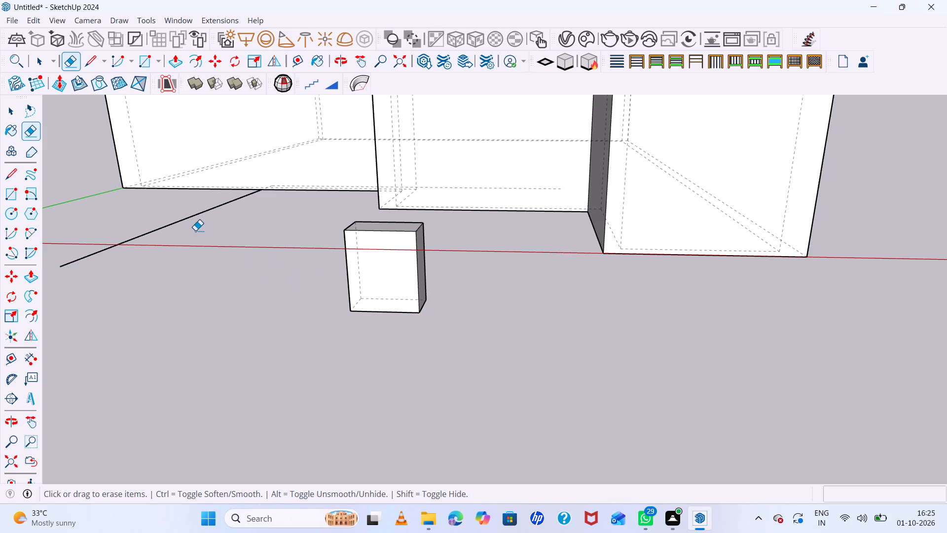
left_click_drag(166, 224, 176, 230)
scroll(232, 292, "down", 8)
middle_click_drag(307, 385, 368, 156)
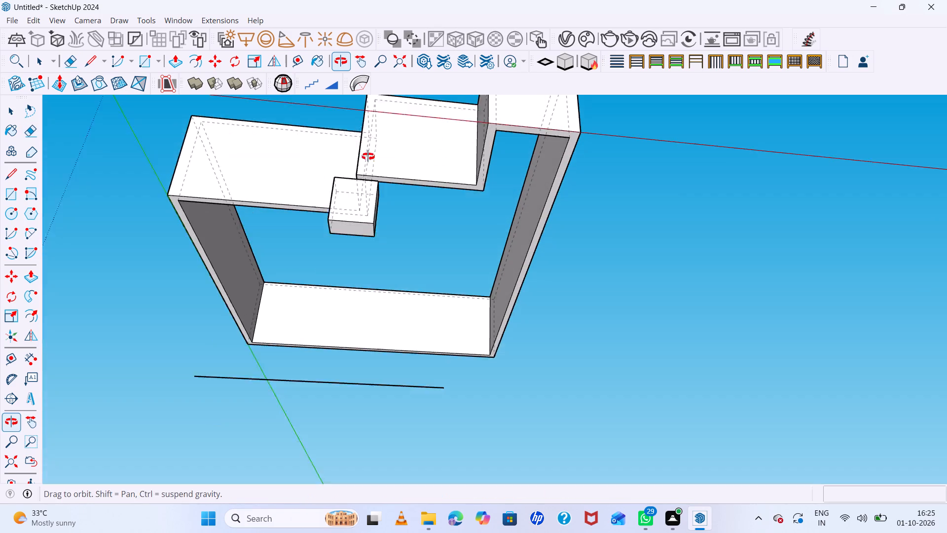
middle_click_drag(368, 156, 371, 148)
left_click(362, 413)
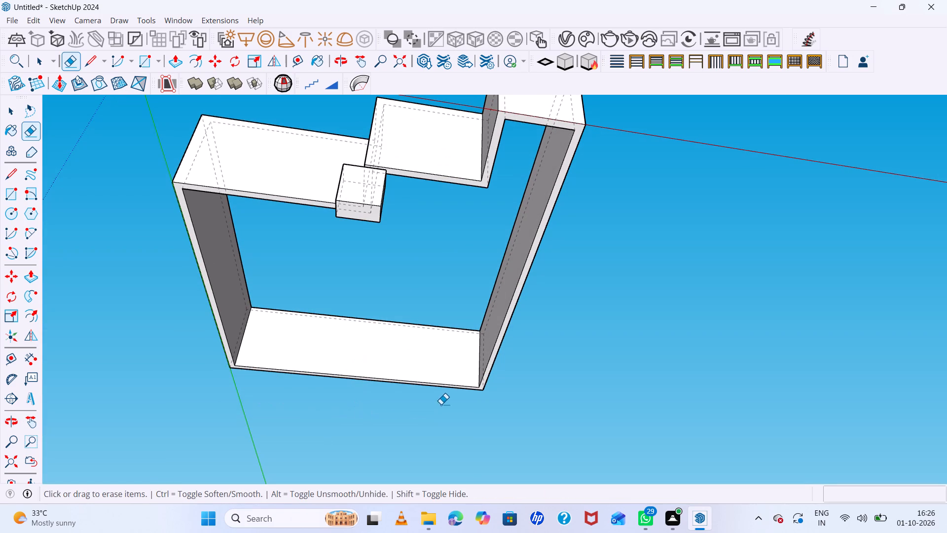
Move the whole block about 10' 5 9/16" by its base corner to the recessed wall's base, next to the adjoining side wall.
middle_click_drag(437, 413, 396, 532)
scroll(404, 510, "up", 1)
key("space")
key("space")
left_click(338, 235)
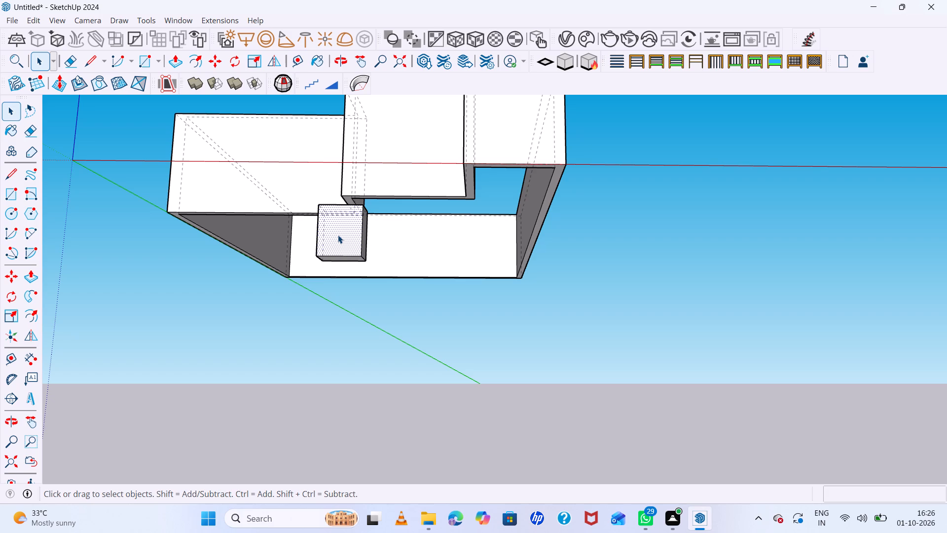
triple_click(338, 235)
key("m")
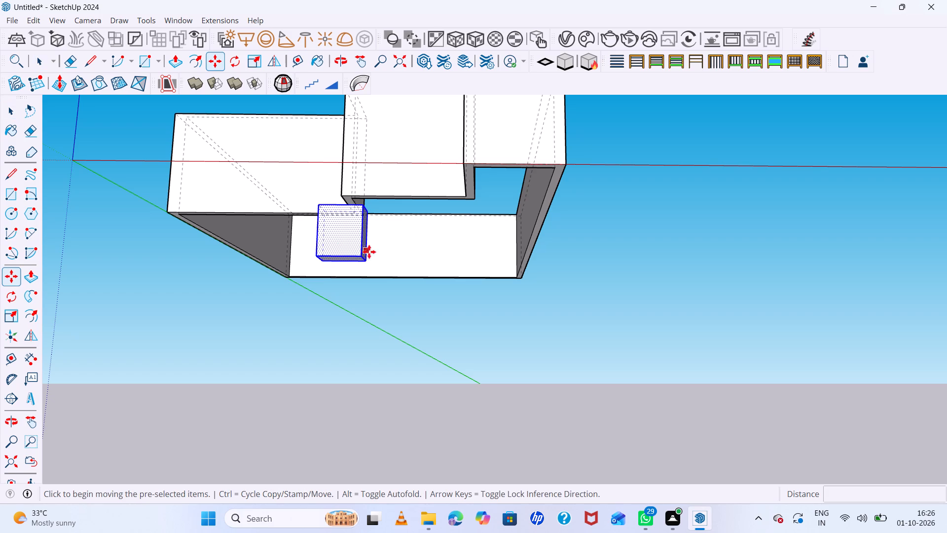
scroll(363, 260, "up", 13)
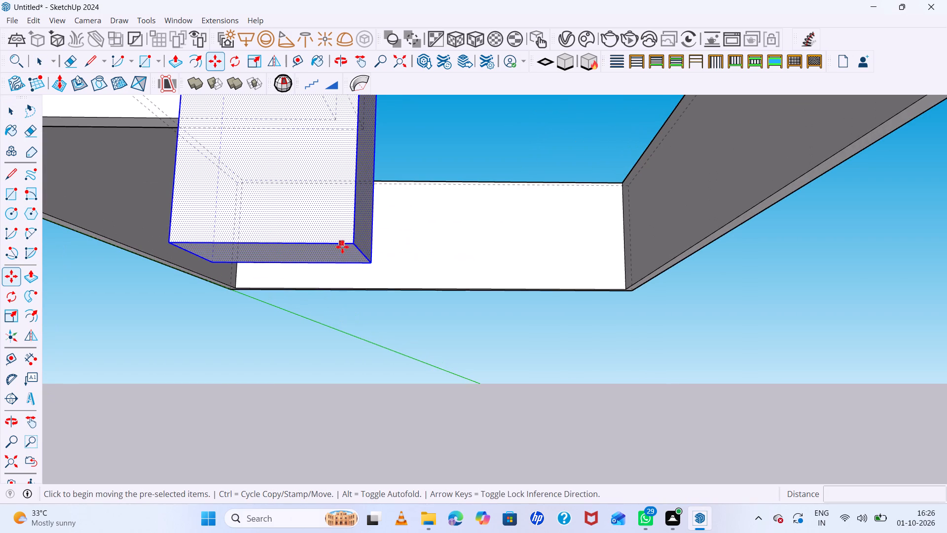
left_click(363, 254)
scroll(440, 216, "down", 12)
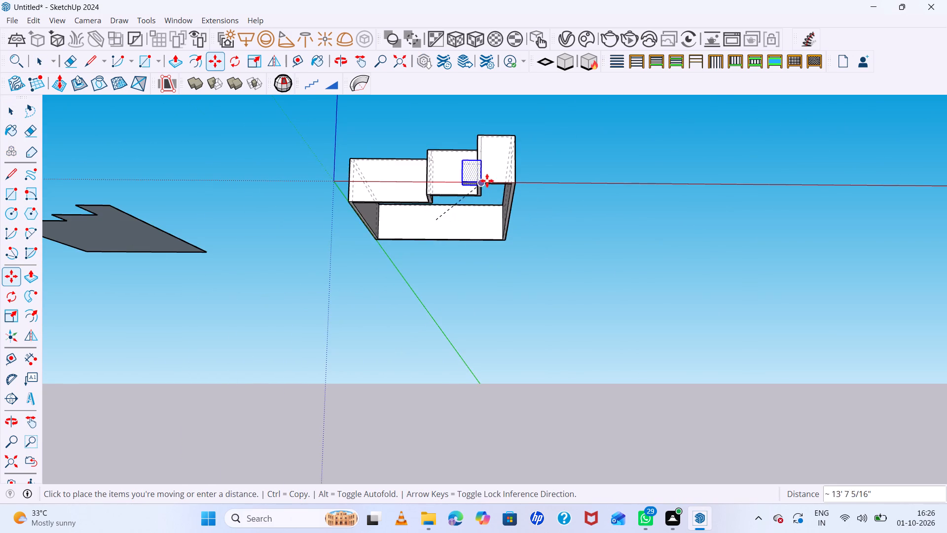
scroll(468, 190, "up", 13)
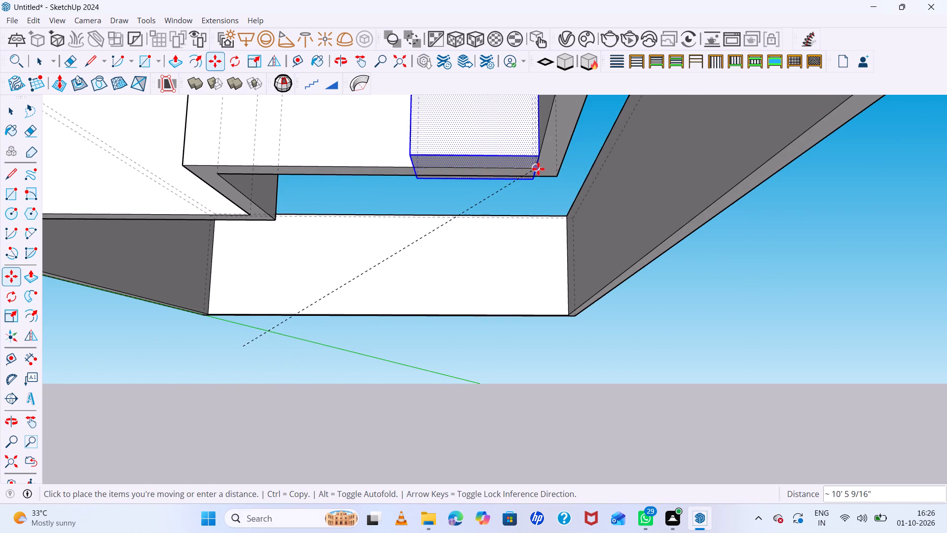
scroll(539, 165, "up", 11)
left_click(533, 169)
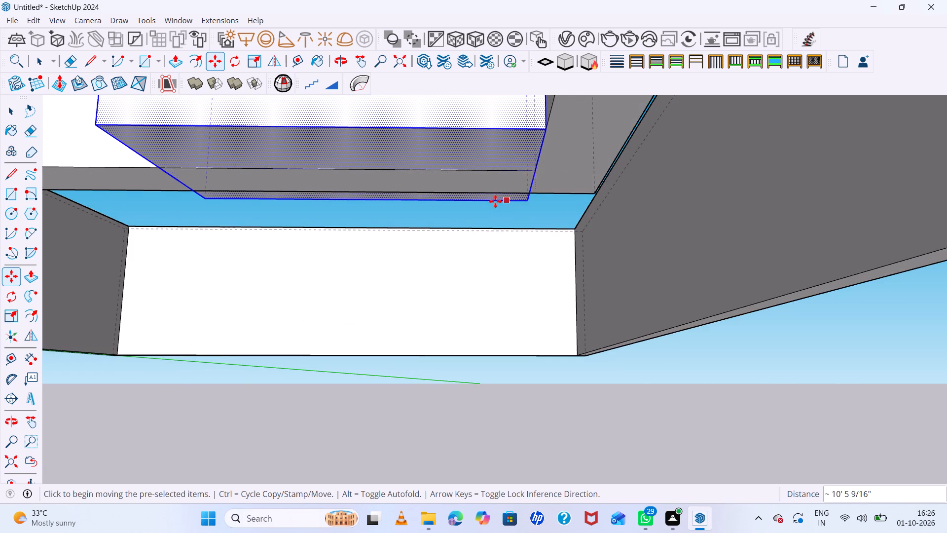
Shift the block about 10 9/16" along the recessed wall, away from the side wall corner.
scroll(488, 201, "down", 10)
middle_click_drag(461, 192, 437, 311)
scroll(380, 205, "down", 6)
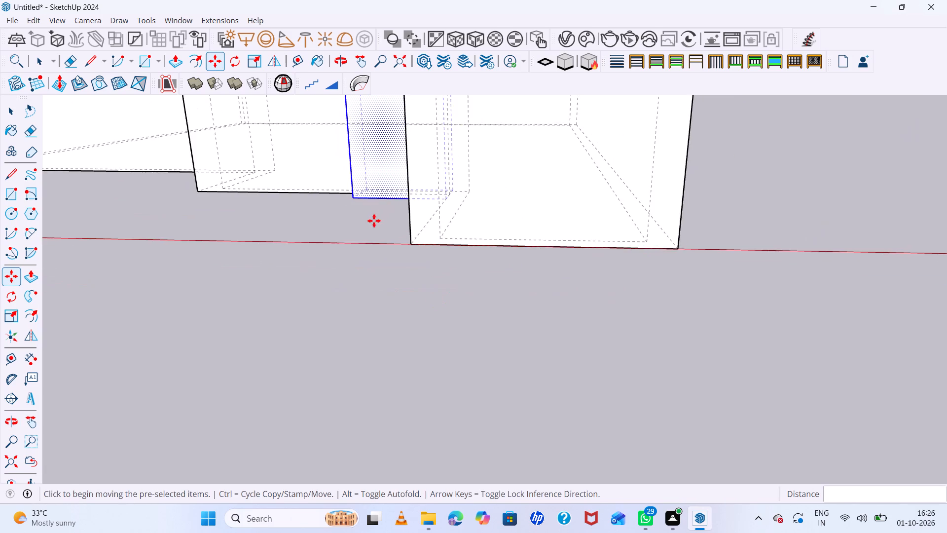
middle_click_drag(374, 221, 472, 254)
scroll(500, 210, "up", 11)
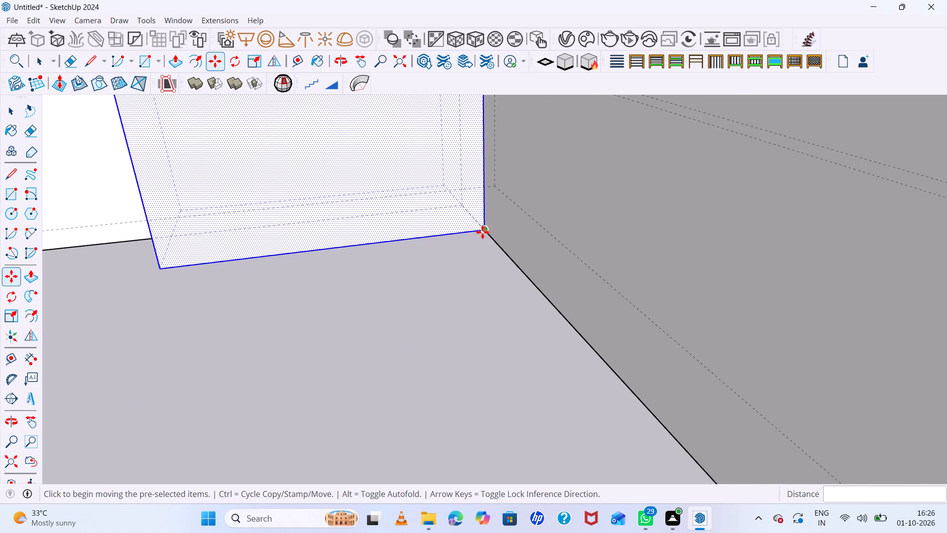
left_click(482, 231)
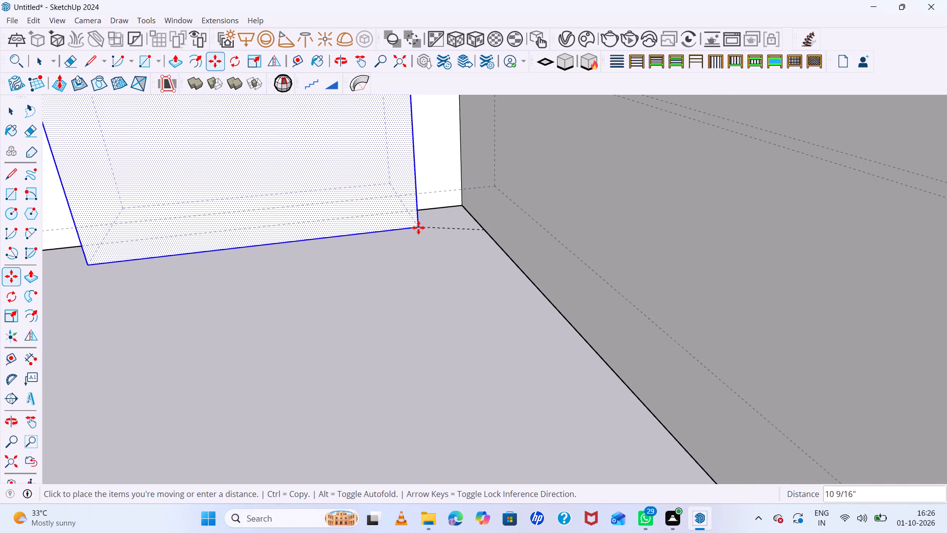
left_click(418, 228)
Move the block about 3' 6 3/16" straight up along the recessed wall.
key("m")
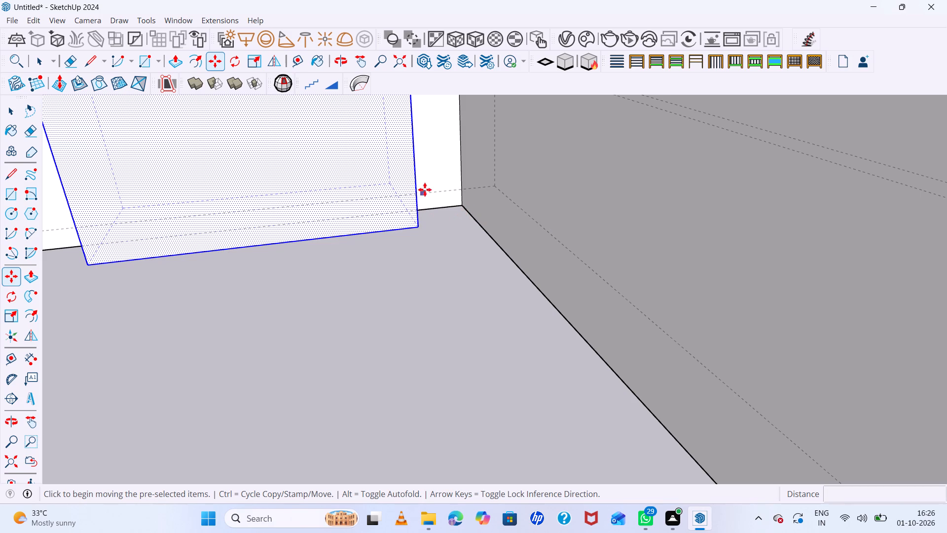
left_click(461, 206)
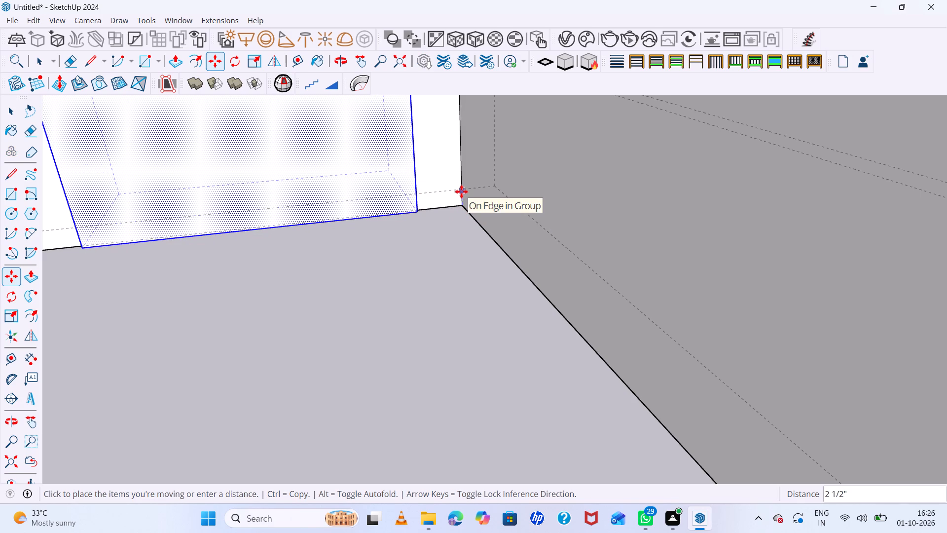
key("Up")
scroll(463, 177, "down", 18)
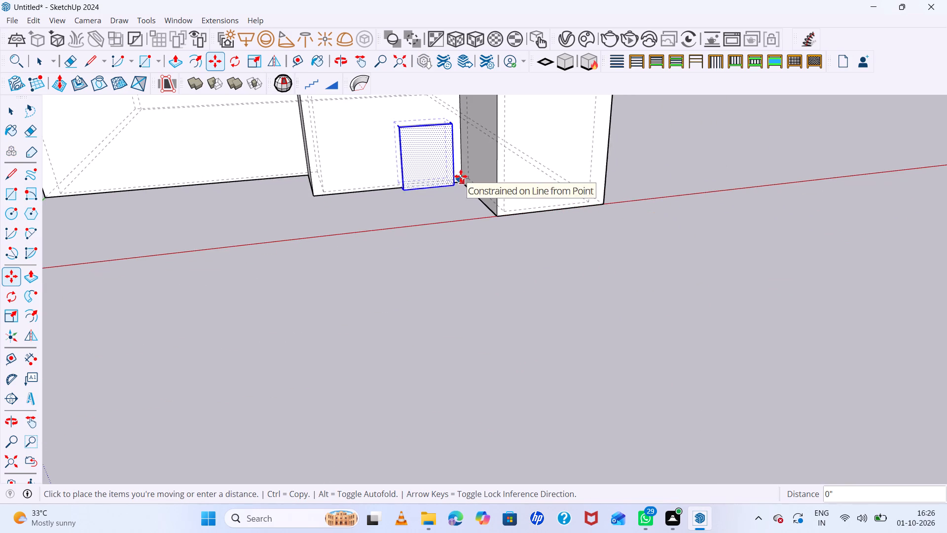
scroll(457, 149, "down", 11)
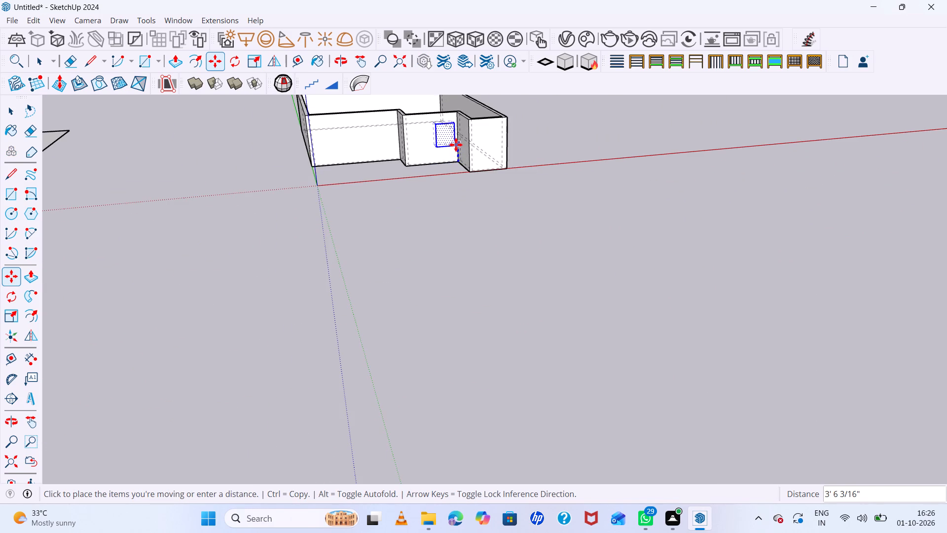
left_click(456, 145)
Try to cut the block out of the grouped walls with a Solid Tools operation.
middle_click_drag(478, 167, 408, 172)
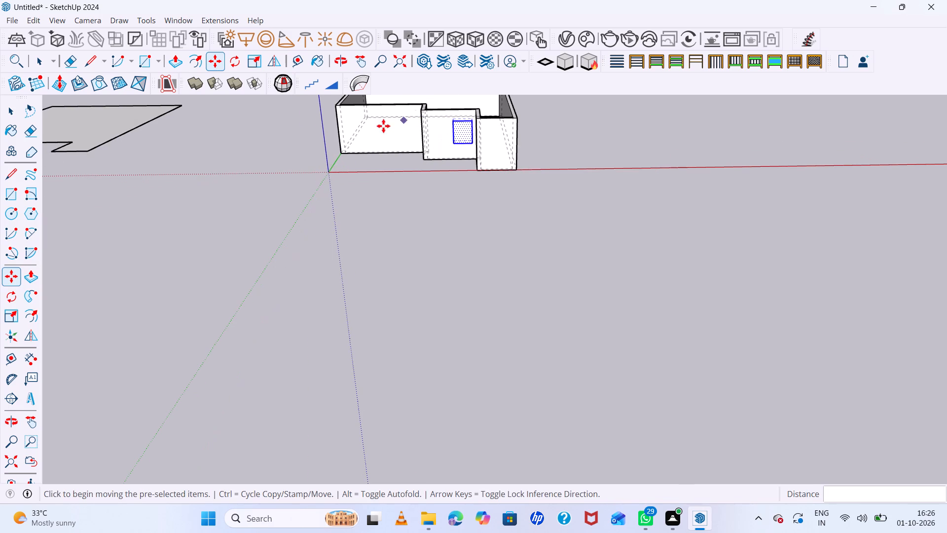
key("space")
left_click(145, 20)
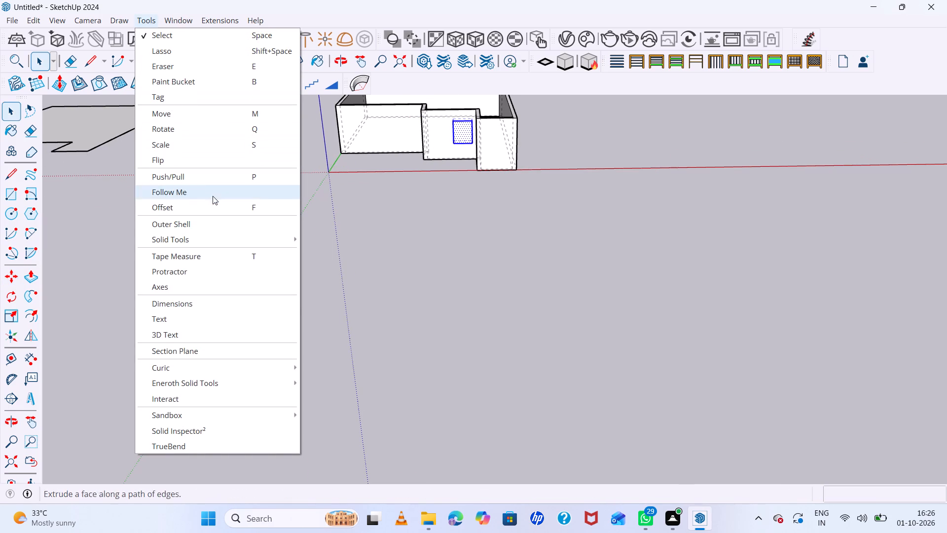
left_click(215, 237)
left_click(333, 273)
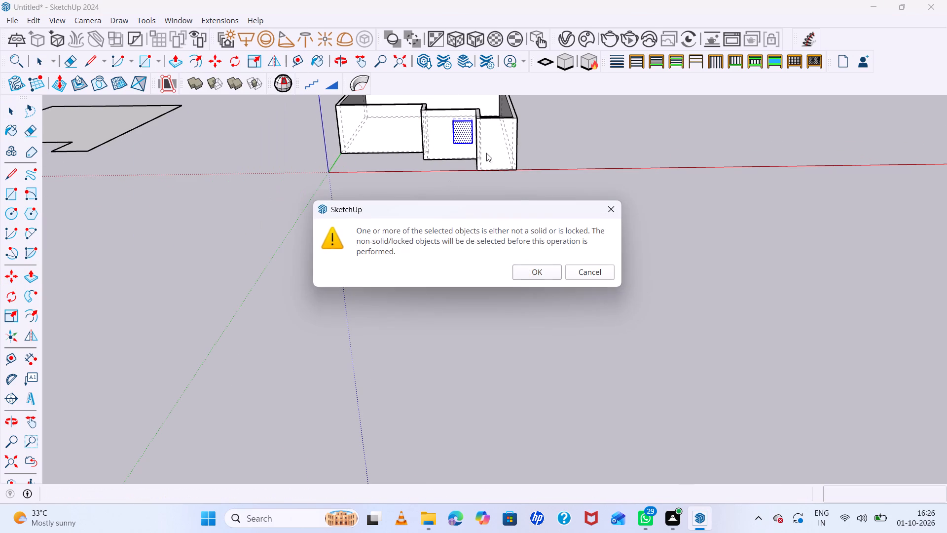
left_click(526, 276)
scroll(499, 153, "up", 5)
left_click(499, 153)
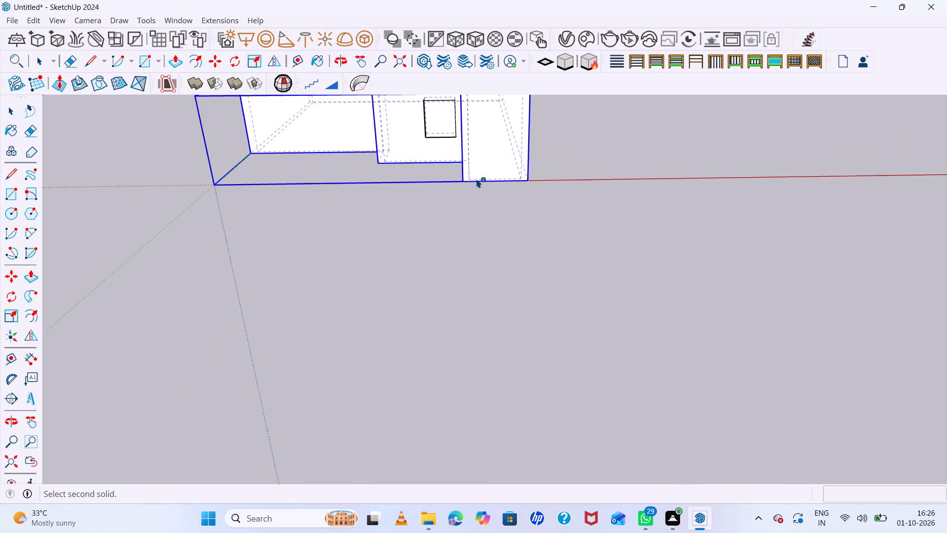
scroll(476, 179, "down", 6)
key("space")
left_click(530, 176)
Undo the raising of the block and the earlier edits back to before the block was modelled at the recessed wall.
key("ctrl+z")
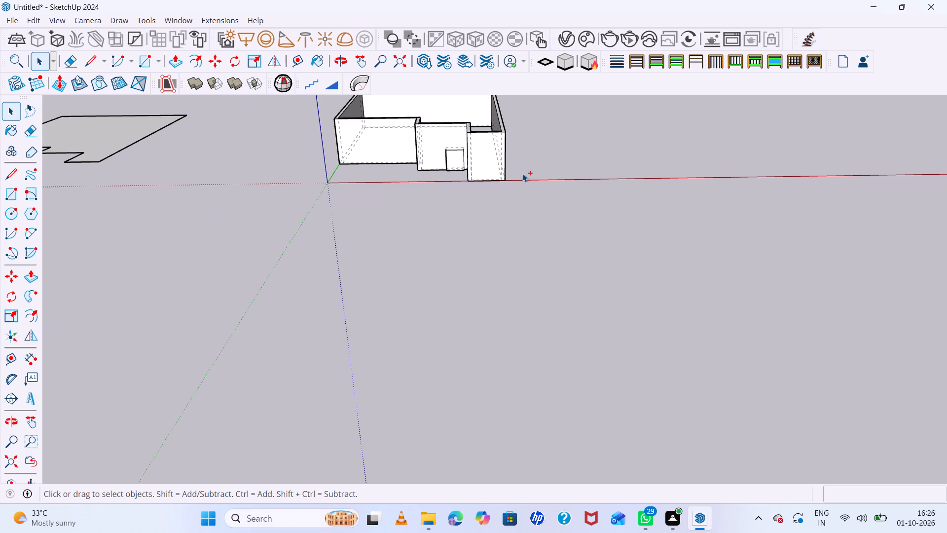
key("ctrl+z")
key("ctrl+z")
key("ctrl+z")
key("ctrl+z")
key("ctrl+z")
key("ctrl+z")
key("ctrl+z")
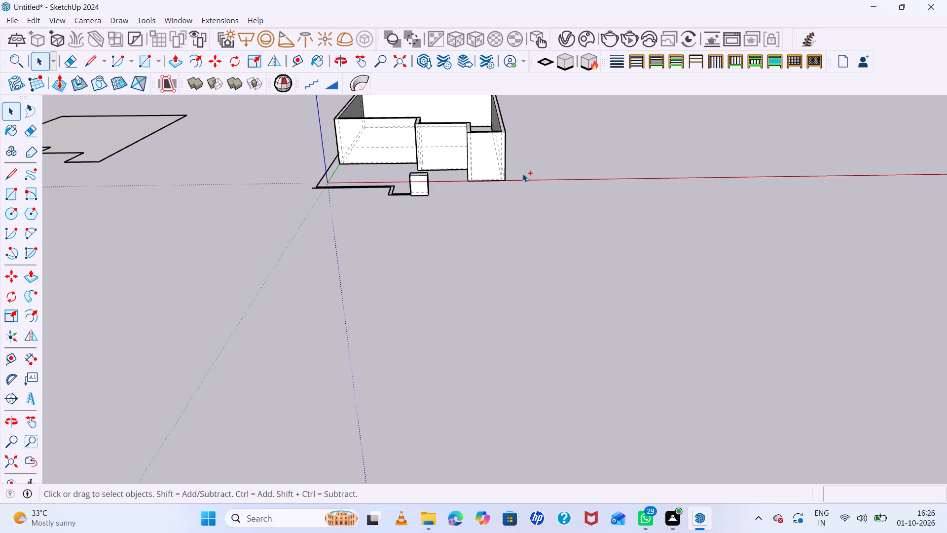
key("ctrl+z")
key("ctrl+z")
key("ctrl+z")
key("ctrl+z")
key("ctrl+z")
key("ctrl+z")
key("ctrl+z")
key("ctrl+z")
key("ctrl+z")
key("ctrl+z")
key("ctrl+z")
key("ctrl+z")
Check the recessed wall's underside and undo the lines dividing its base strip.
scroll(401, 157, "up", 5)
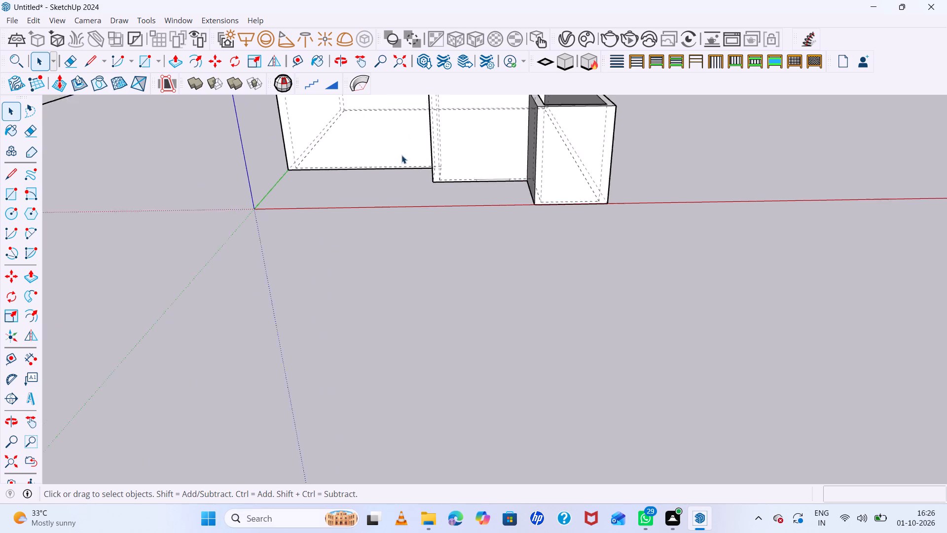
scroll(401, 155, "up", 2)
left_click_drag(500, 191, 515, 50)
key("space")
middle_click_drag(492, 241, 482, 57)
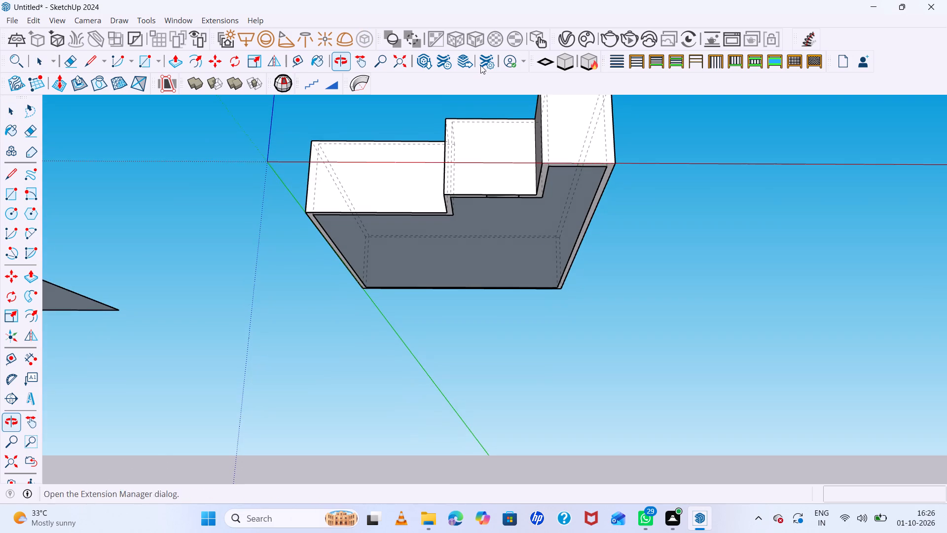
scroll(482, 199, "up", 13)
left_click(570, 174)
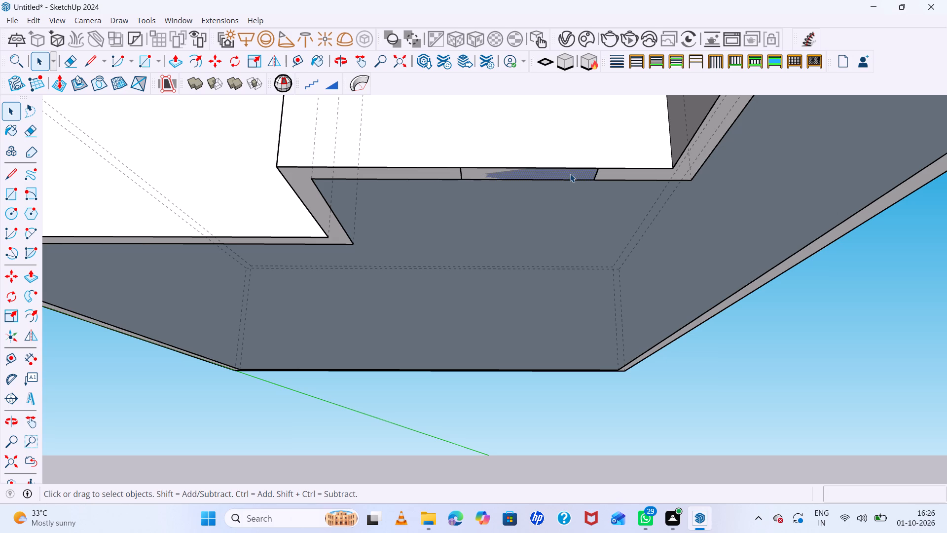
left_click(593, 177)
left_click(595, 175)
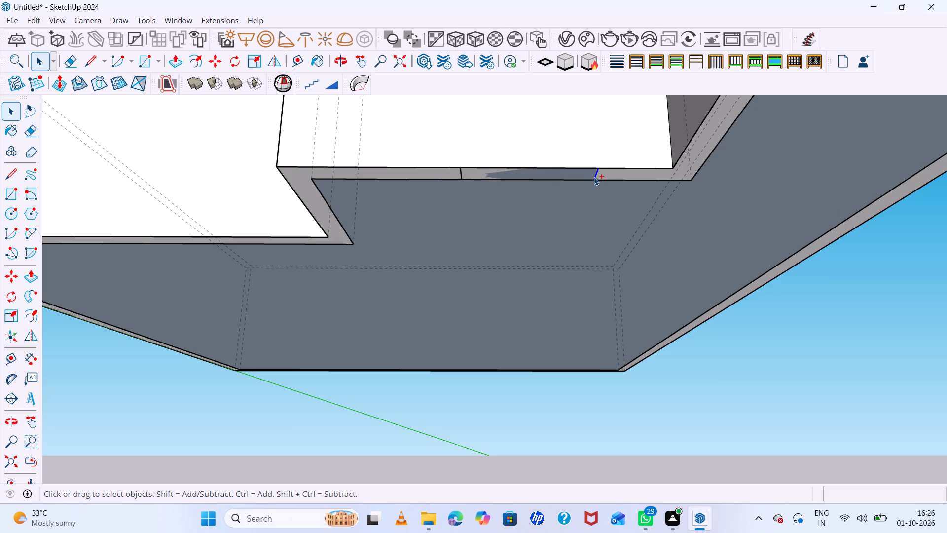
key("ctrl+z")
key("ctrl+z")
key("ctrl+z")
scroll(532, 213, "down", 5)
scroll(500, 247, "down", 6)
middle_click_drag(479, 215, 428, 423)
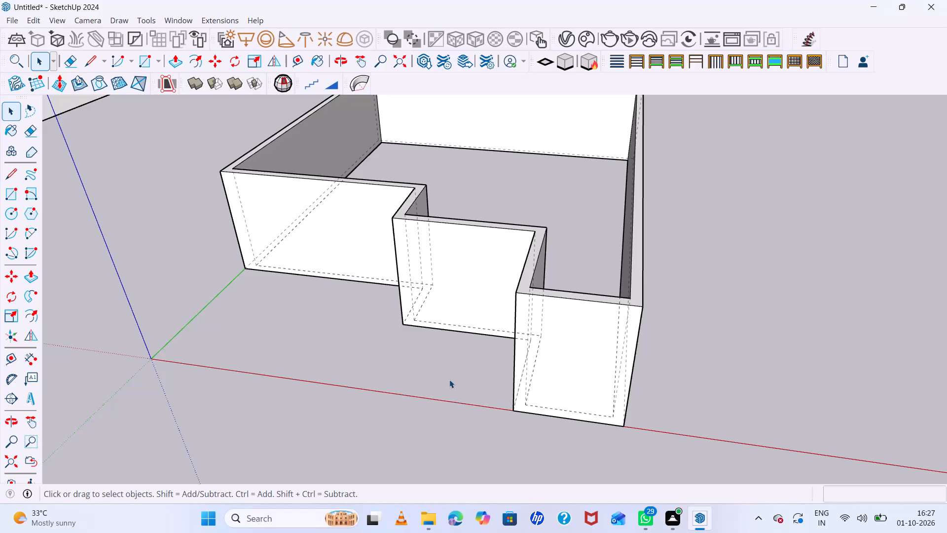
Draw a rectangle about 5' 1 1/4" by 9" across the recessed wall's thickness at its base.
key("r")
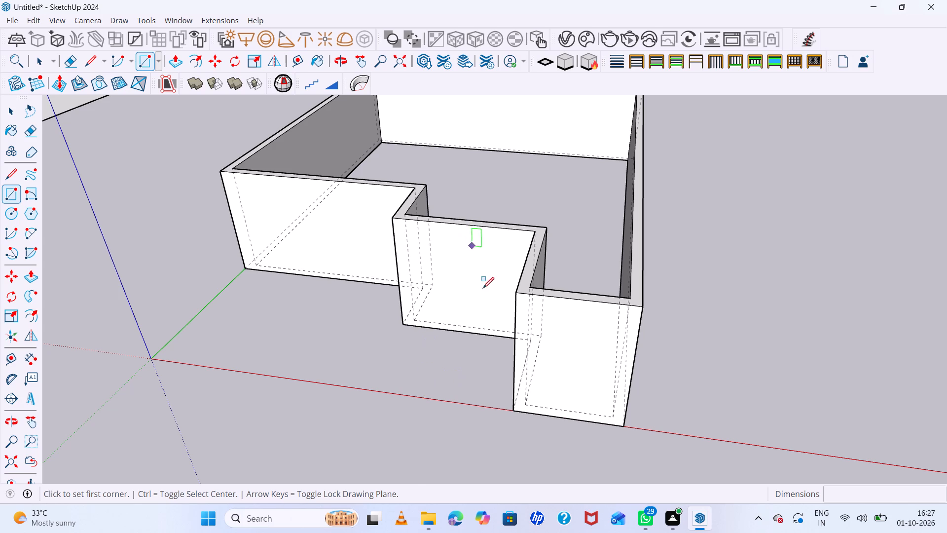
scroll(486, 302, "up", 5)
middle_click_drag(486, 344, 573, 364)
key("r")
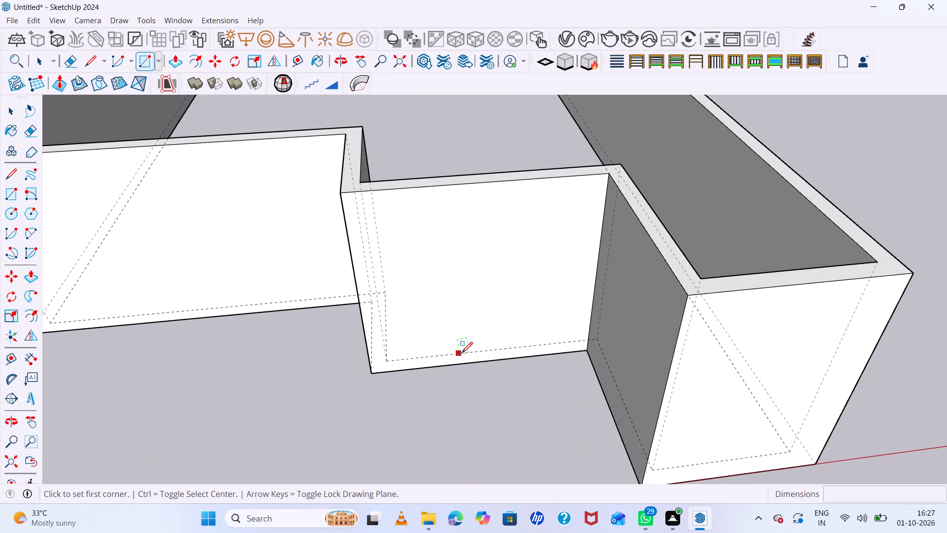
scroll(495, 359, "up", 5)
left_click(444, 367)
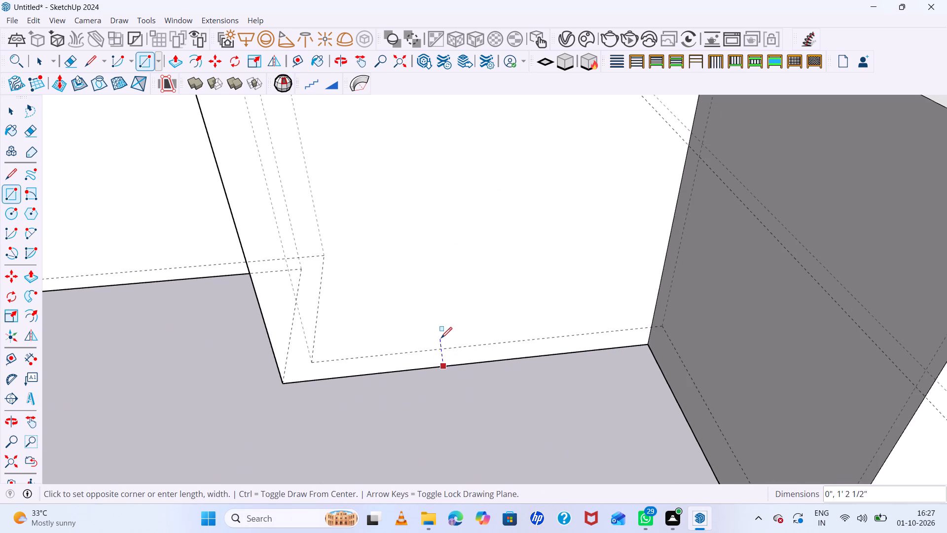
left_click(443, 347)
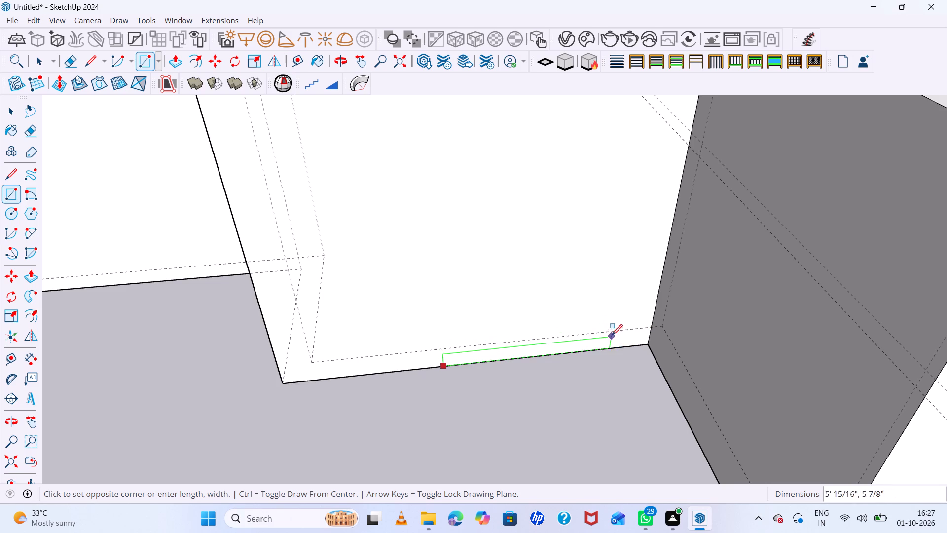
left_click(603, 334)
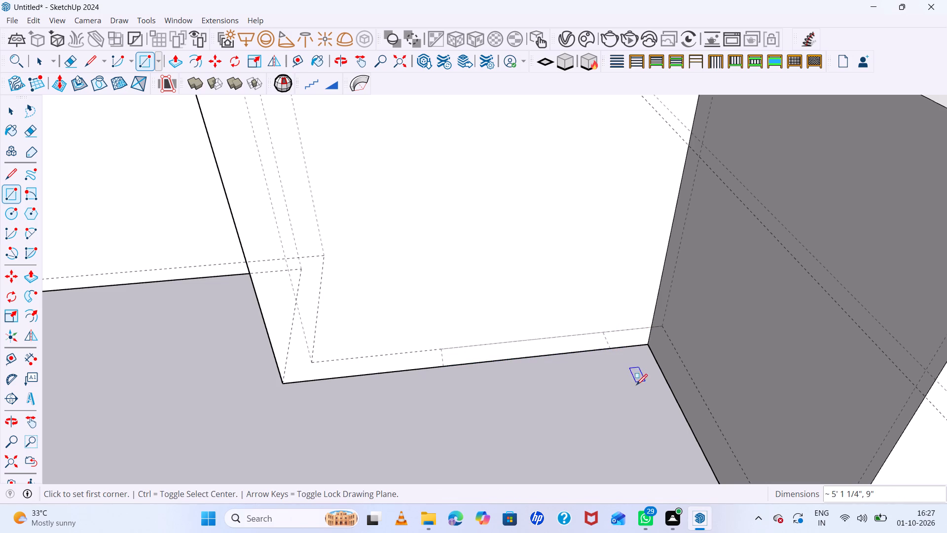
Push/Pull the base rectangle up about 6' 5/16" into a block within the recessed wall.
key("p")
left_click(553, 353)
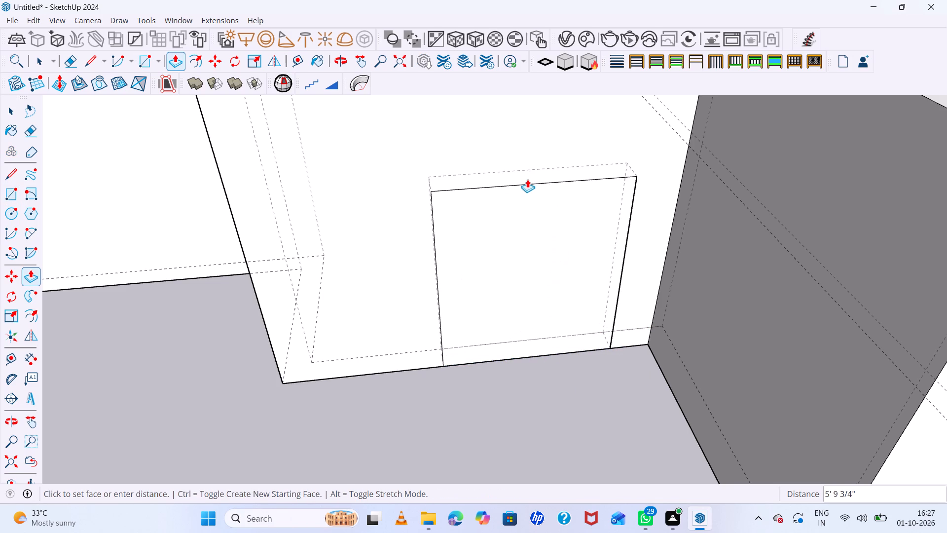
scroll(527, 179, "down", 5)
left_click(530, 174)
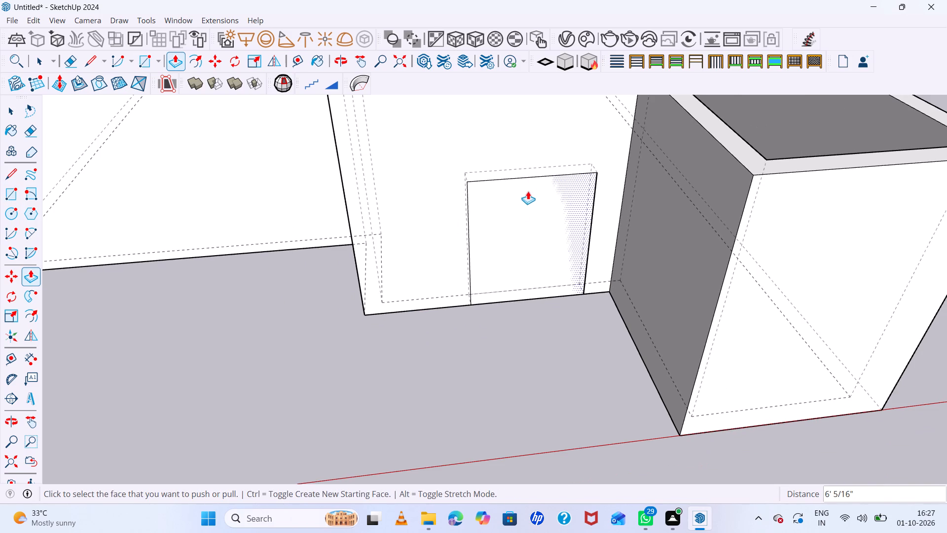
Pull the block's front face out about 9 5/8" in front of the recessed wall.
left_click(522, 203)
left_click(524, 215)
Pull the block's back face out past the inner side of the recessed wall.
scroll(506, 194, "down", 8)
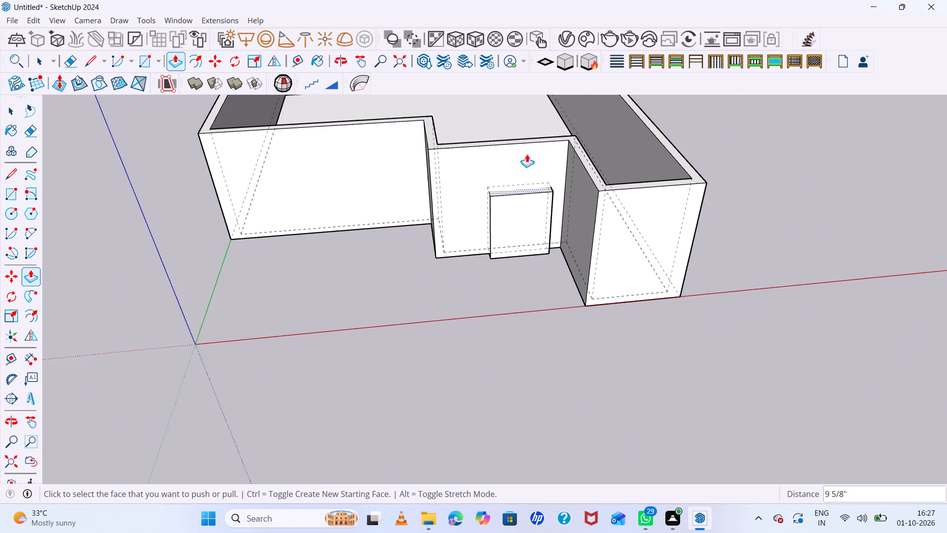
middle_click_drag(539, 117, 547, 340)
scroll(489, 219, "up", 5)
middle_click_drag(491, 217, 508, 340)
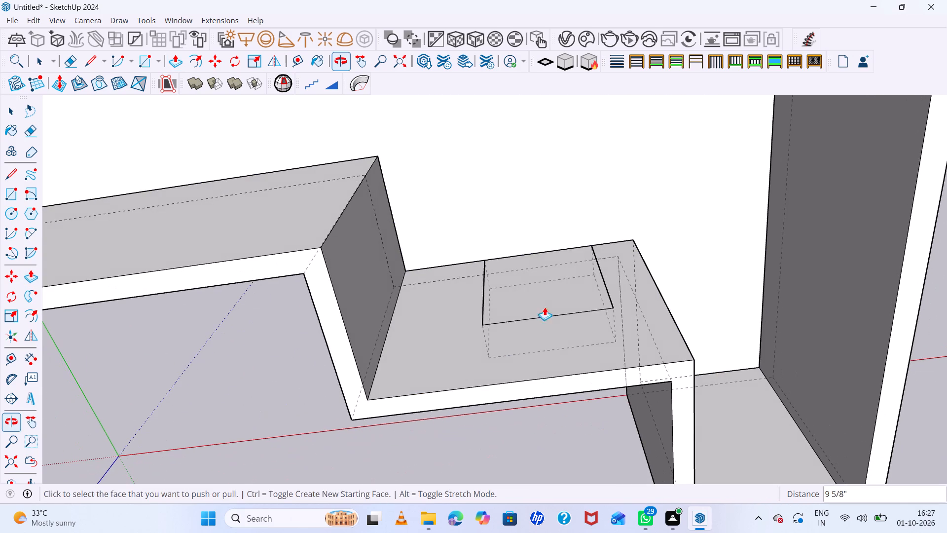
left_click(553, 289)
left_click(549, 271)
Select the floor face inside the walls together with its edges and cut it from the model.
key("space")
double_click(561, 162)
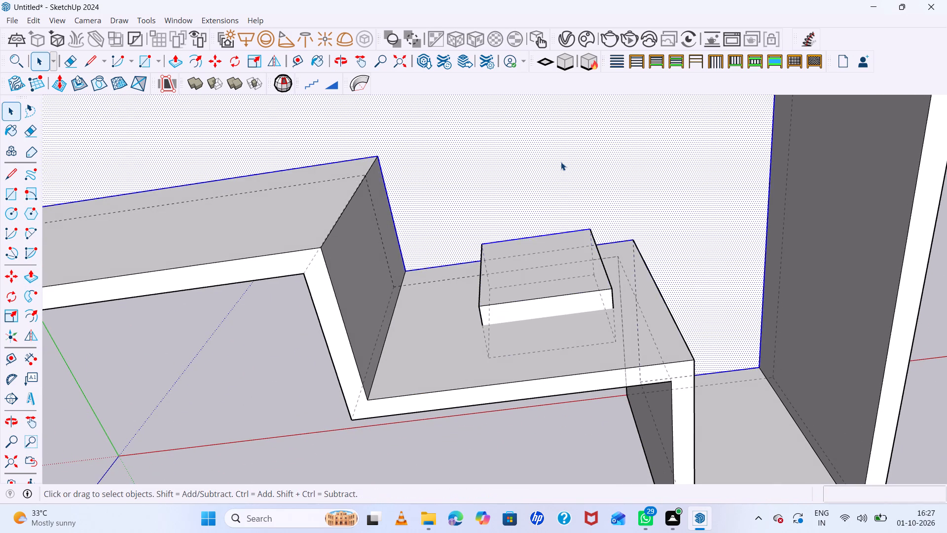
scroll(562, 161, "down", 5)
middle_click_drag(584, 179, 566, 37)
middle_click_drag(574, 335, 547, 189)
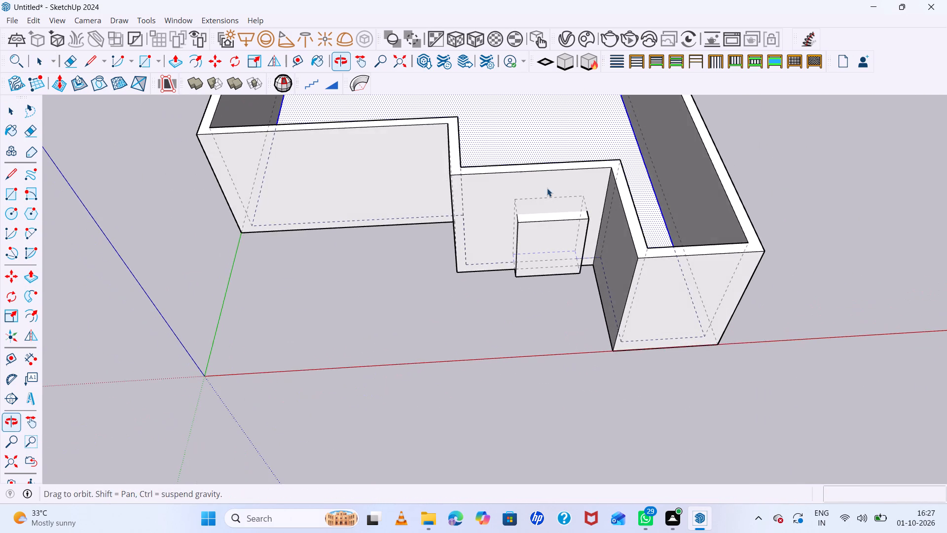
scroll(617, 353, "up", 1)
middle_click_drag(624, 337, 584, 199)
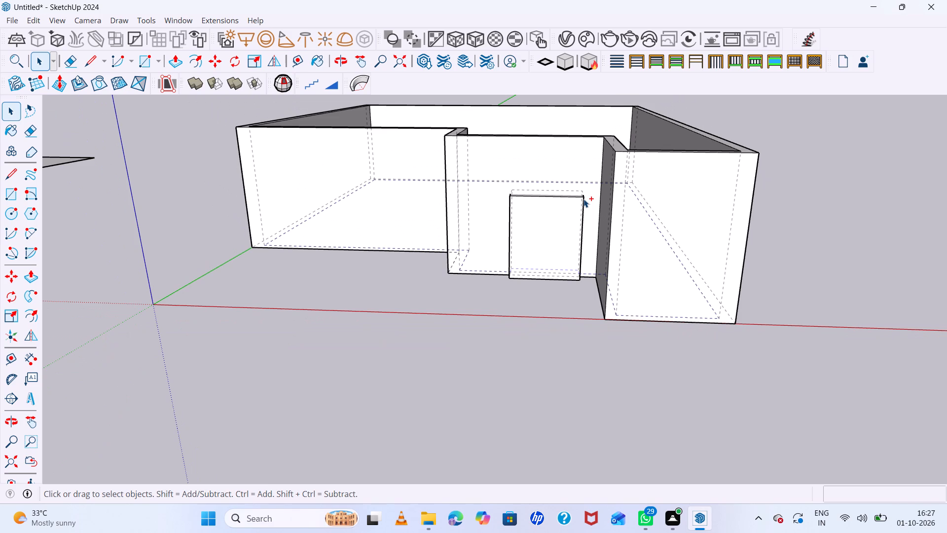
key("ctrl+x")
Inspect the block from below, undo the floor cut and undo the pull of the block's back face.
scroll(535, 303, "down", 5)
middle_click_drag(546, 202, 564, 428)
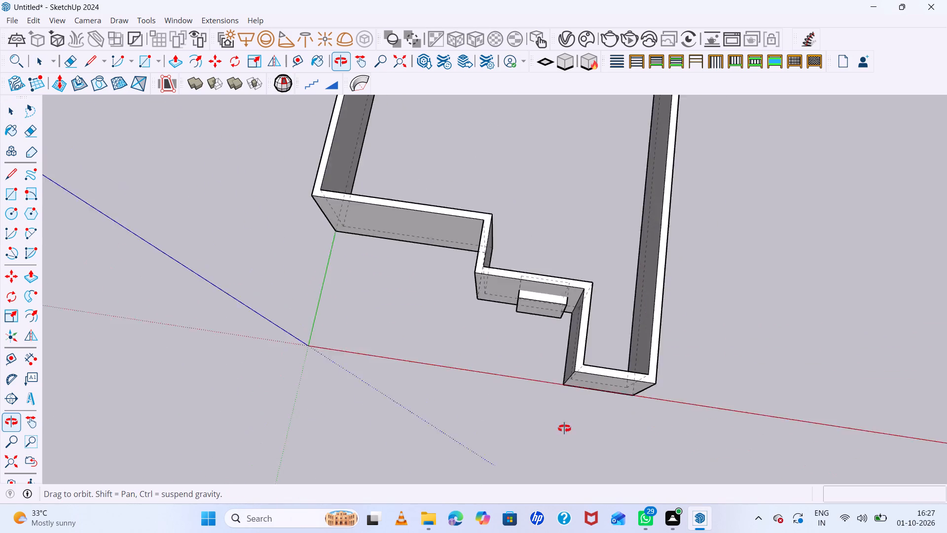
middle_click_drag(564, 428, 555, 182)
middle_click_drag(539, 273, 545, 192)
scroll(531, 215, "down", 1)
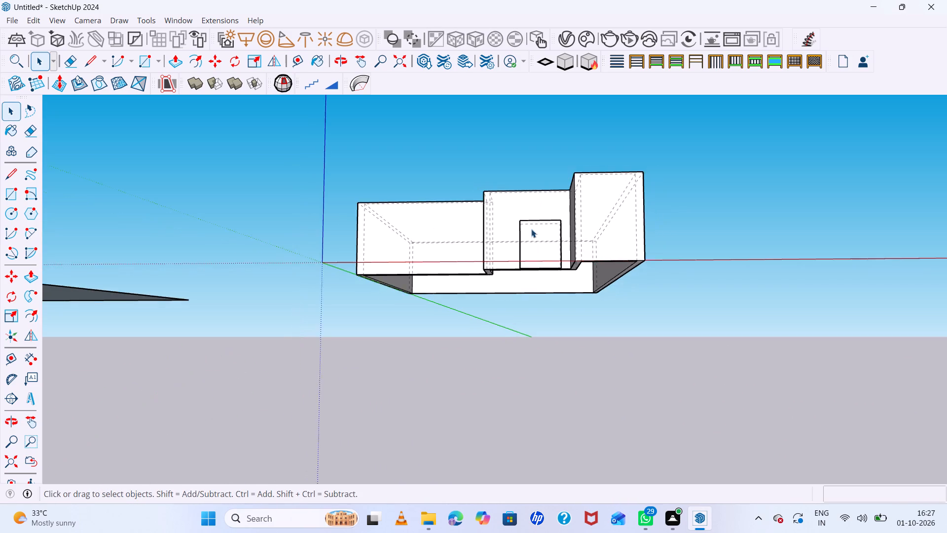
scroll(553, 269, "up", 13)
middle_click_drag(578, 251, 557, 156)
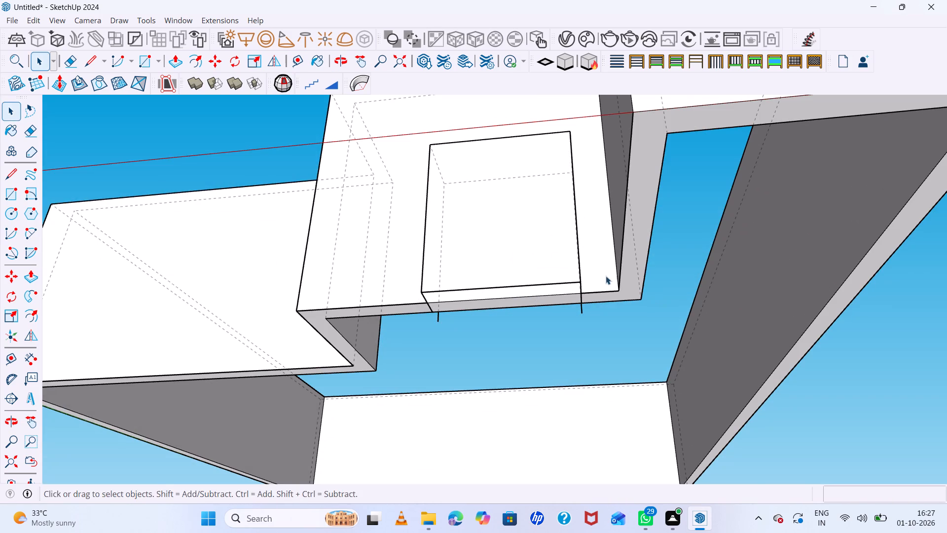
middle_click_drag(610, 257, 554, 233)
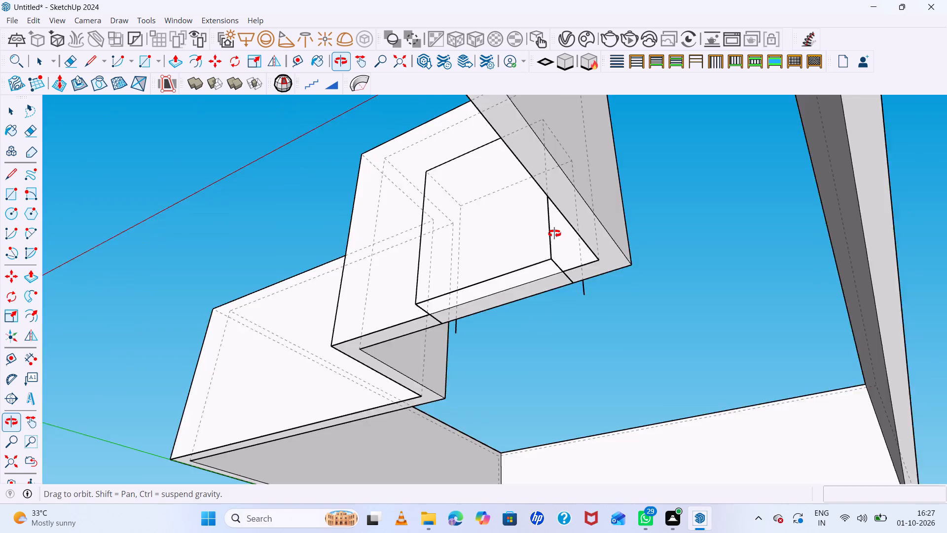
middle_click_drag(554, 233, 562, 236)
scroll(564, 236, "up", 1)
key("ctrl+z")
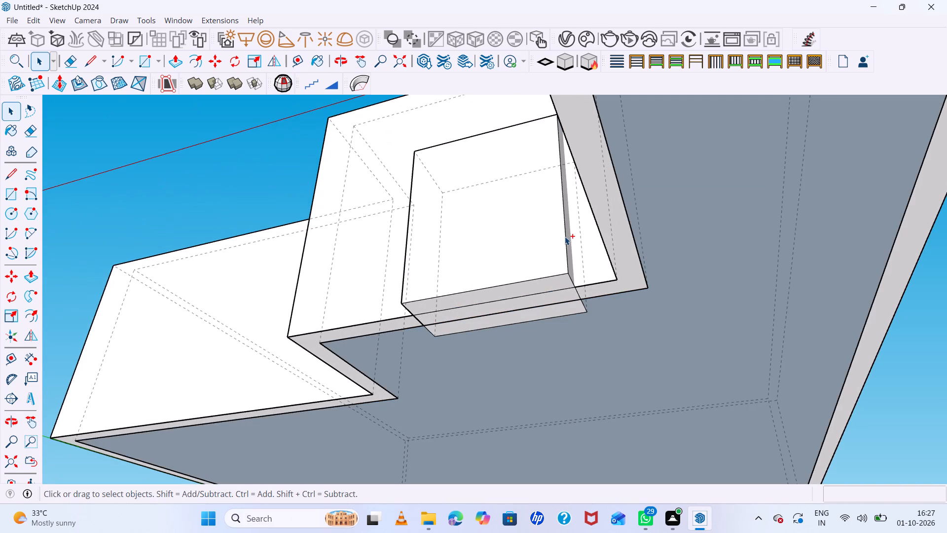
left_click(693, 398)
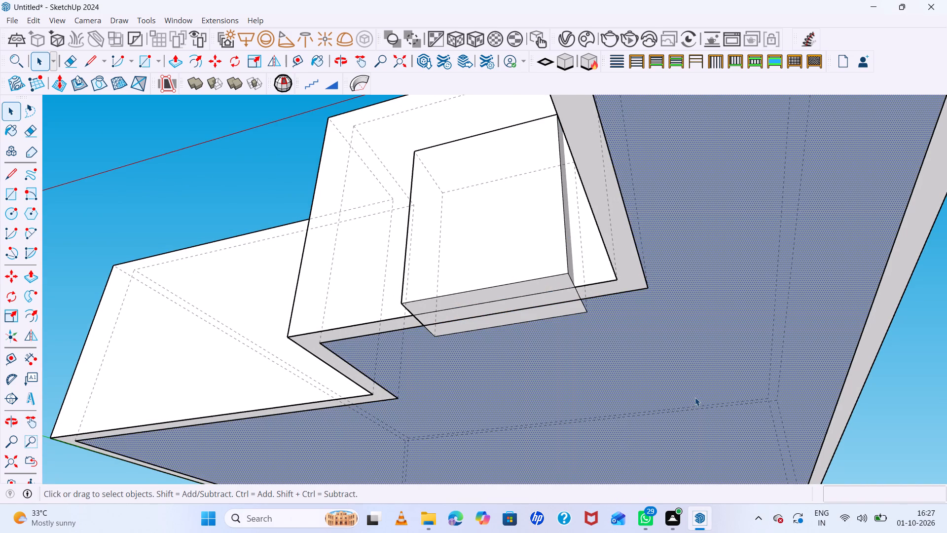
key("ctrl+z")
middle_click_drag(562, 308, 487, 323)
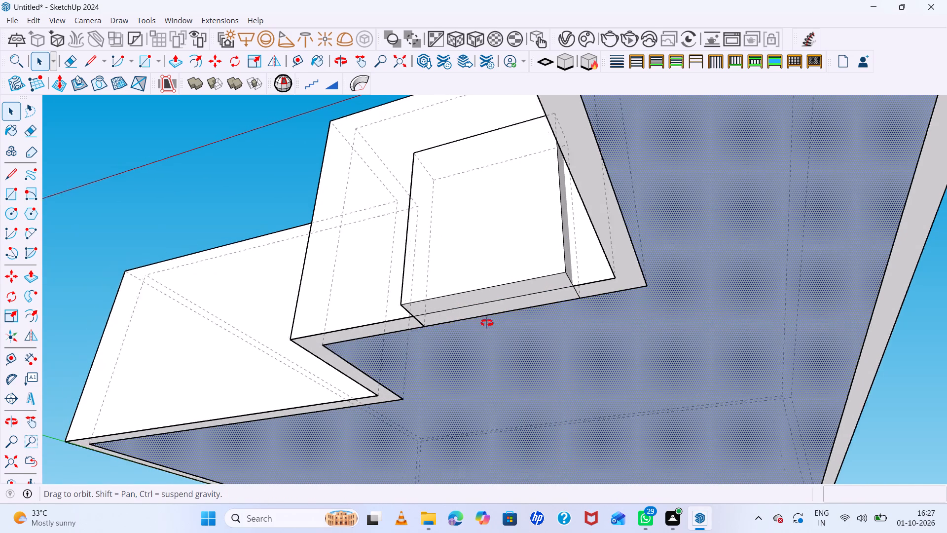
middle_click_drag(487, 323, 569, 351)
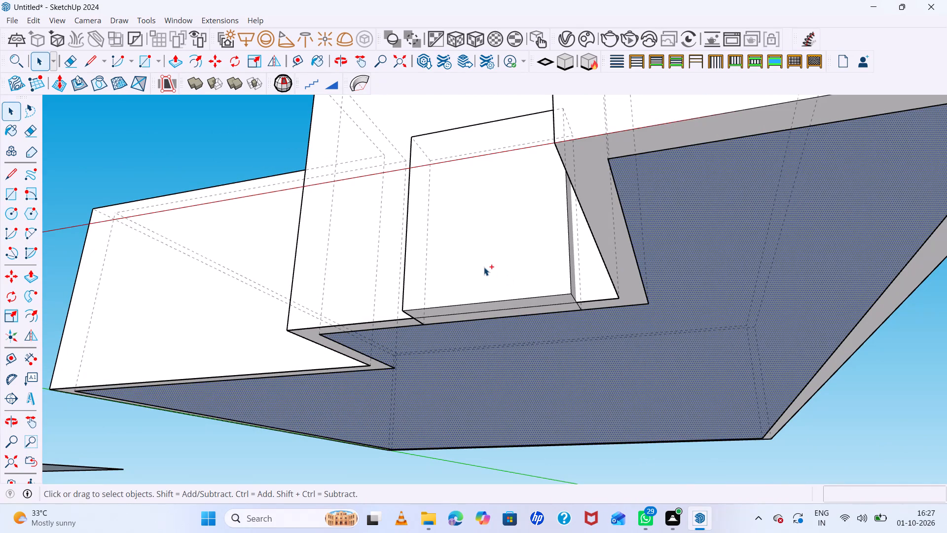
Undo the remaining pulls that gave the block in the recessed wall its depth and height.
key("ctrl+z")
key("ctrl+z")
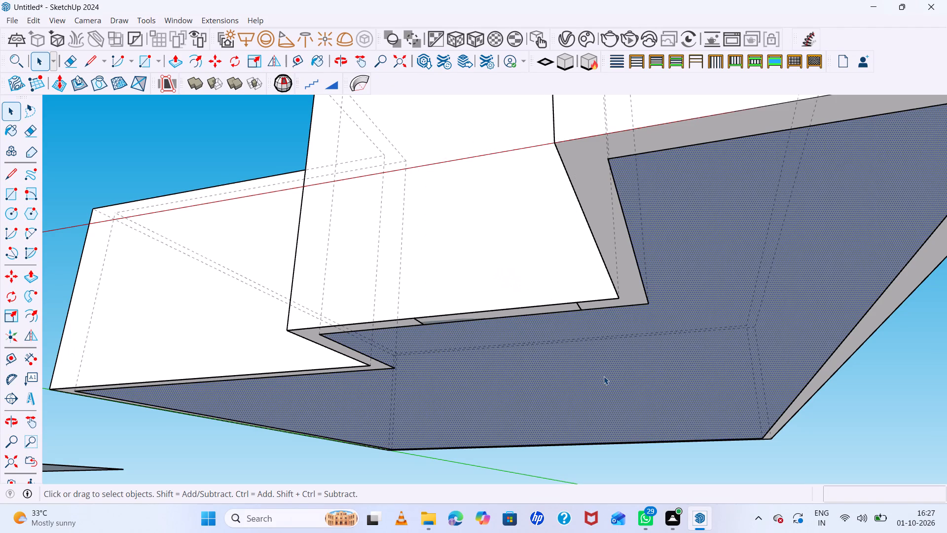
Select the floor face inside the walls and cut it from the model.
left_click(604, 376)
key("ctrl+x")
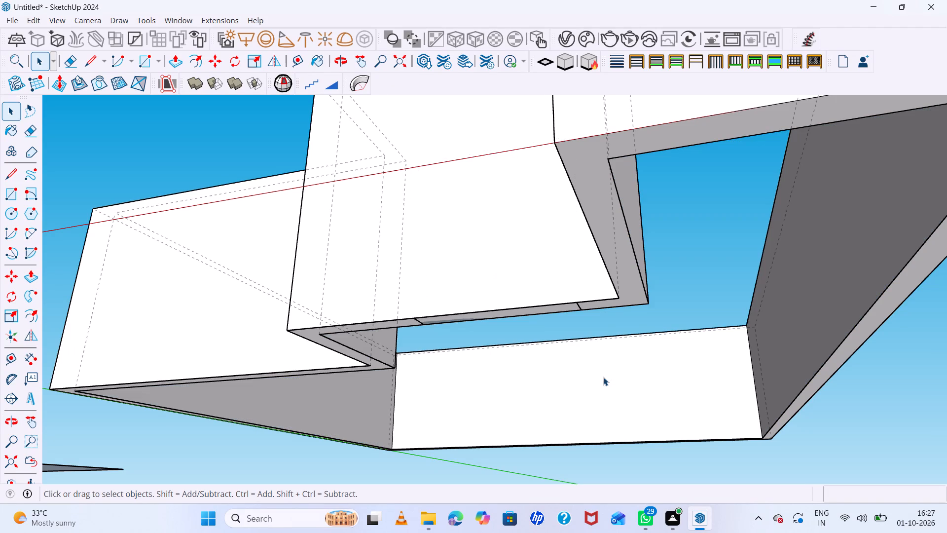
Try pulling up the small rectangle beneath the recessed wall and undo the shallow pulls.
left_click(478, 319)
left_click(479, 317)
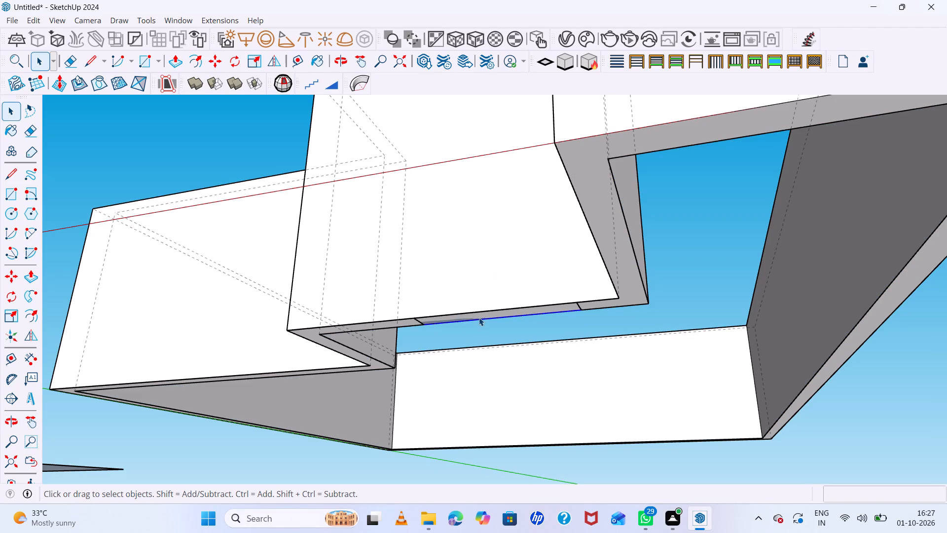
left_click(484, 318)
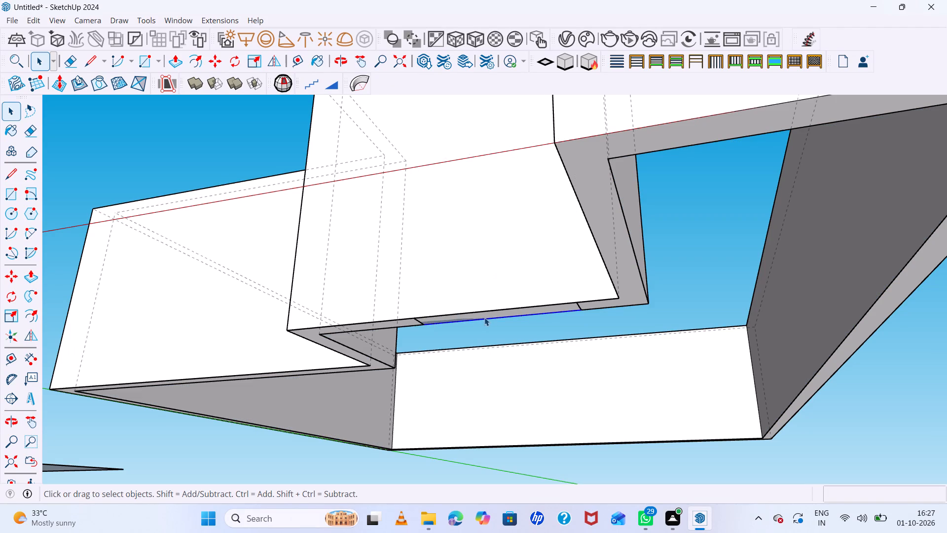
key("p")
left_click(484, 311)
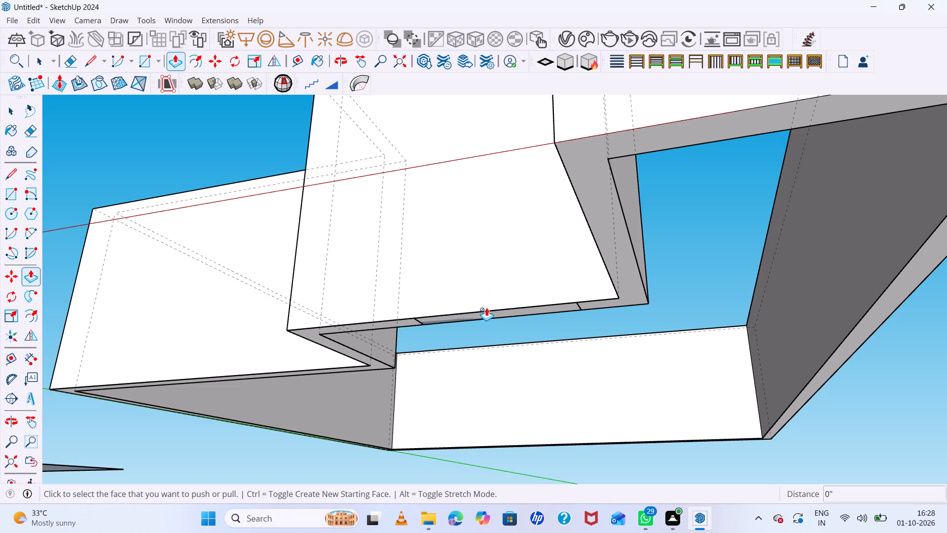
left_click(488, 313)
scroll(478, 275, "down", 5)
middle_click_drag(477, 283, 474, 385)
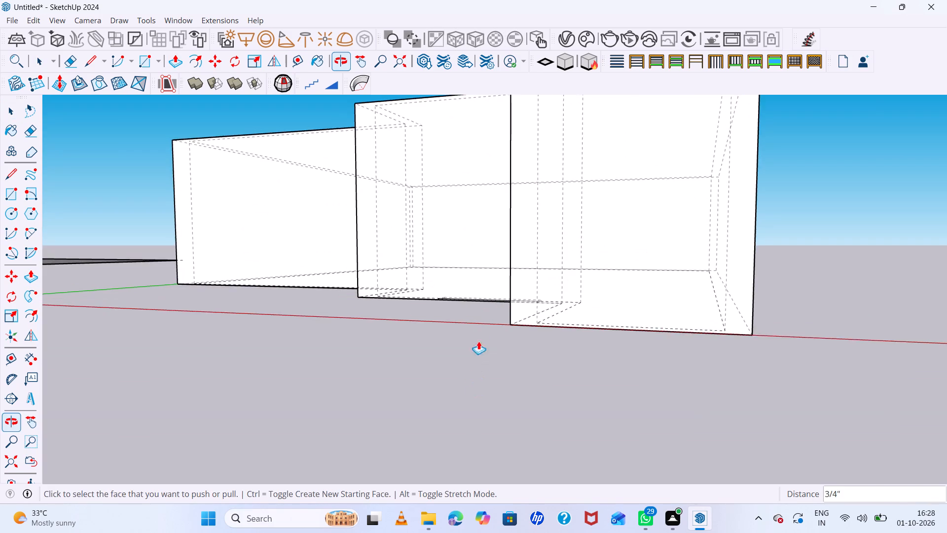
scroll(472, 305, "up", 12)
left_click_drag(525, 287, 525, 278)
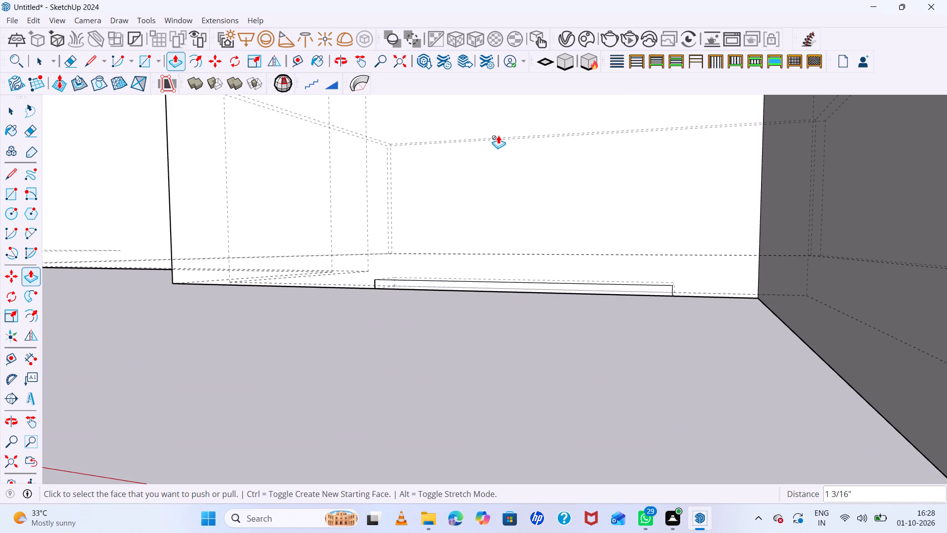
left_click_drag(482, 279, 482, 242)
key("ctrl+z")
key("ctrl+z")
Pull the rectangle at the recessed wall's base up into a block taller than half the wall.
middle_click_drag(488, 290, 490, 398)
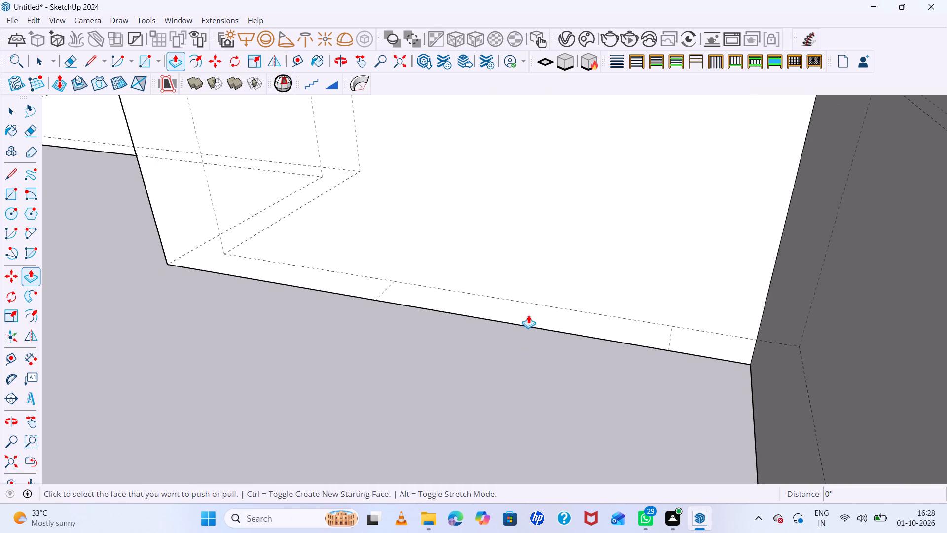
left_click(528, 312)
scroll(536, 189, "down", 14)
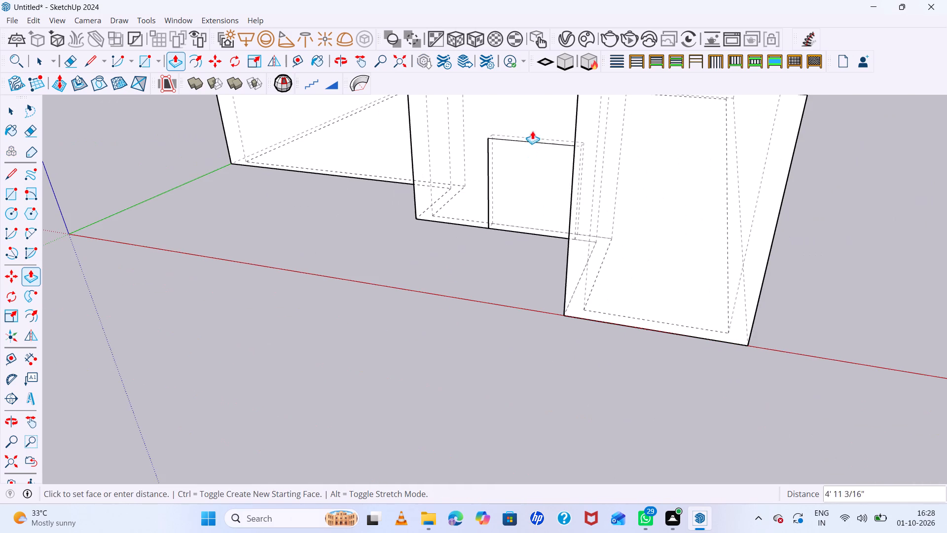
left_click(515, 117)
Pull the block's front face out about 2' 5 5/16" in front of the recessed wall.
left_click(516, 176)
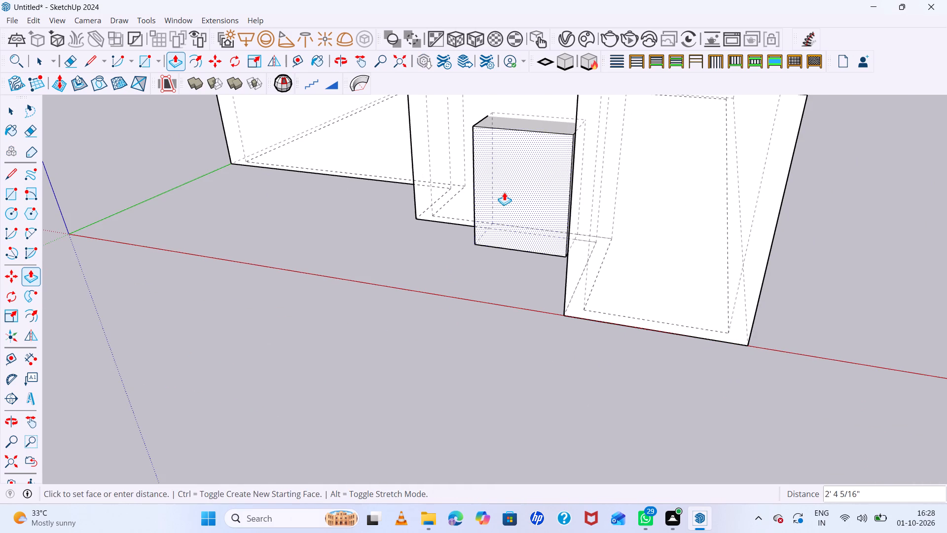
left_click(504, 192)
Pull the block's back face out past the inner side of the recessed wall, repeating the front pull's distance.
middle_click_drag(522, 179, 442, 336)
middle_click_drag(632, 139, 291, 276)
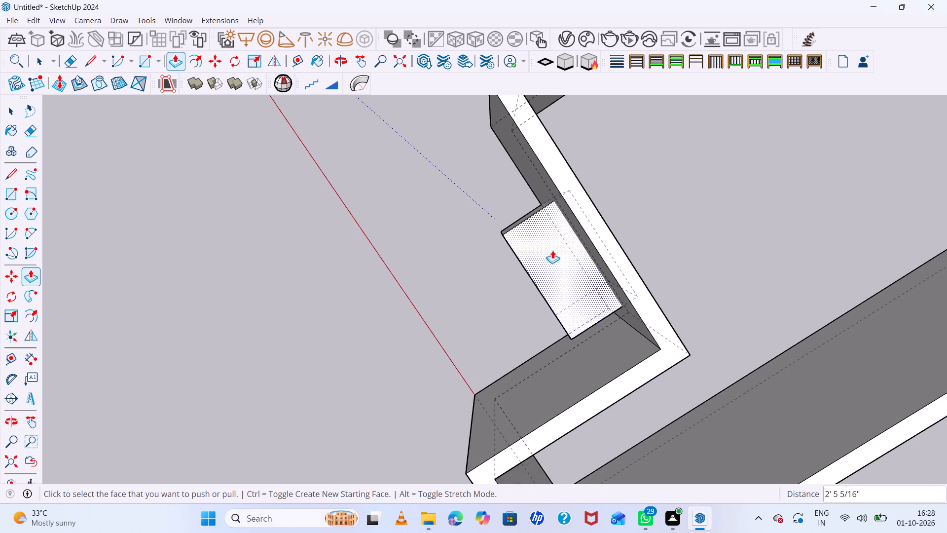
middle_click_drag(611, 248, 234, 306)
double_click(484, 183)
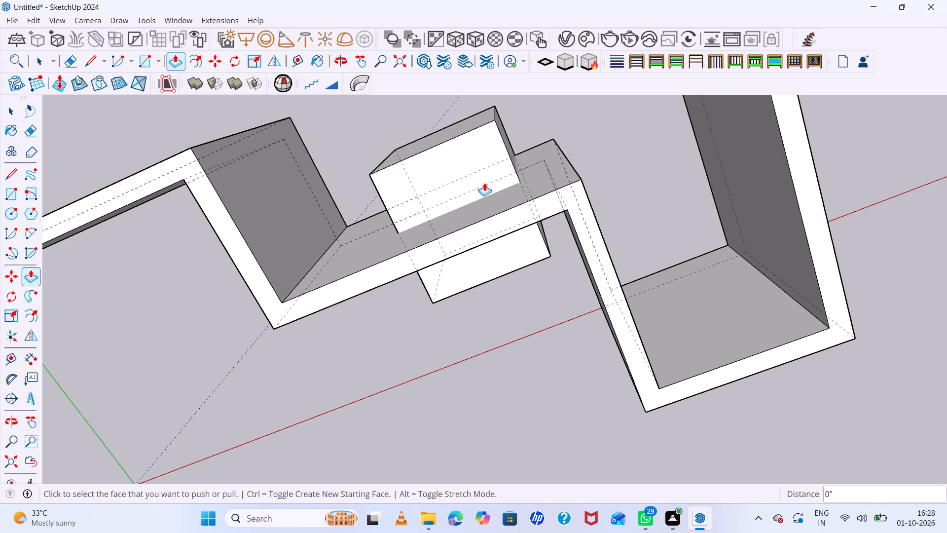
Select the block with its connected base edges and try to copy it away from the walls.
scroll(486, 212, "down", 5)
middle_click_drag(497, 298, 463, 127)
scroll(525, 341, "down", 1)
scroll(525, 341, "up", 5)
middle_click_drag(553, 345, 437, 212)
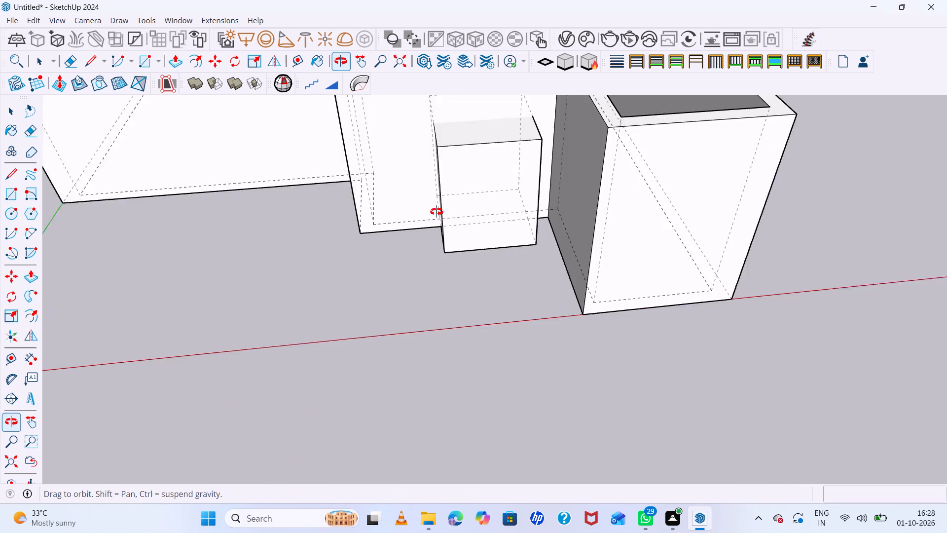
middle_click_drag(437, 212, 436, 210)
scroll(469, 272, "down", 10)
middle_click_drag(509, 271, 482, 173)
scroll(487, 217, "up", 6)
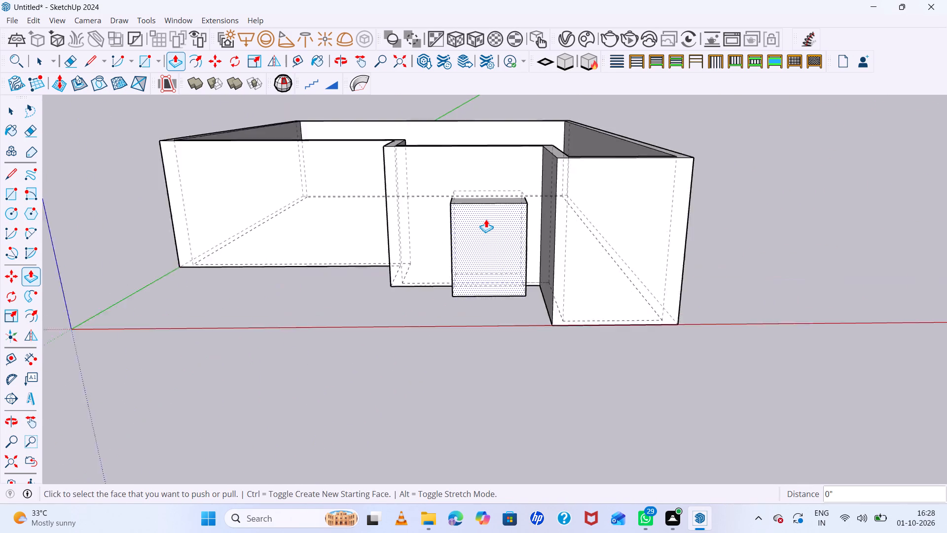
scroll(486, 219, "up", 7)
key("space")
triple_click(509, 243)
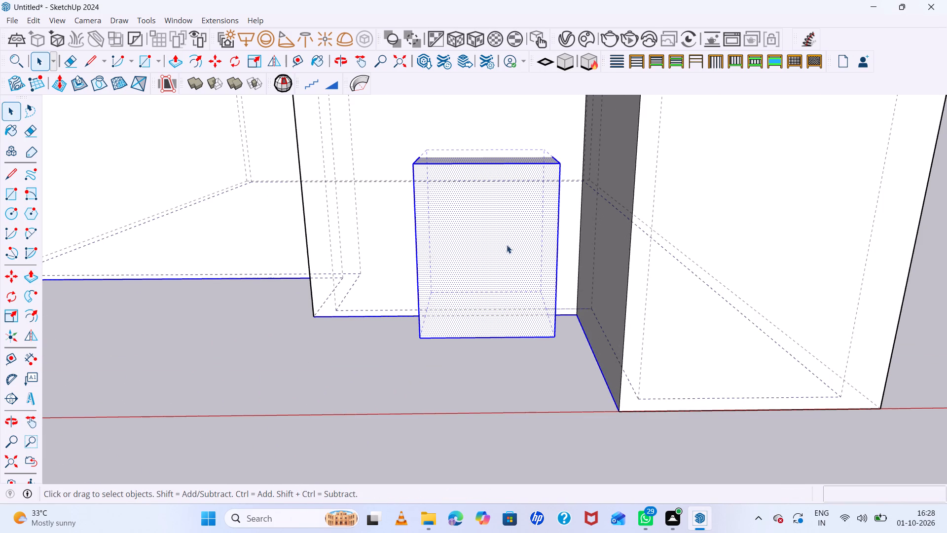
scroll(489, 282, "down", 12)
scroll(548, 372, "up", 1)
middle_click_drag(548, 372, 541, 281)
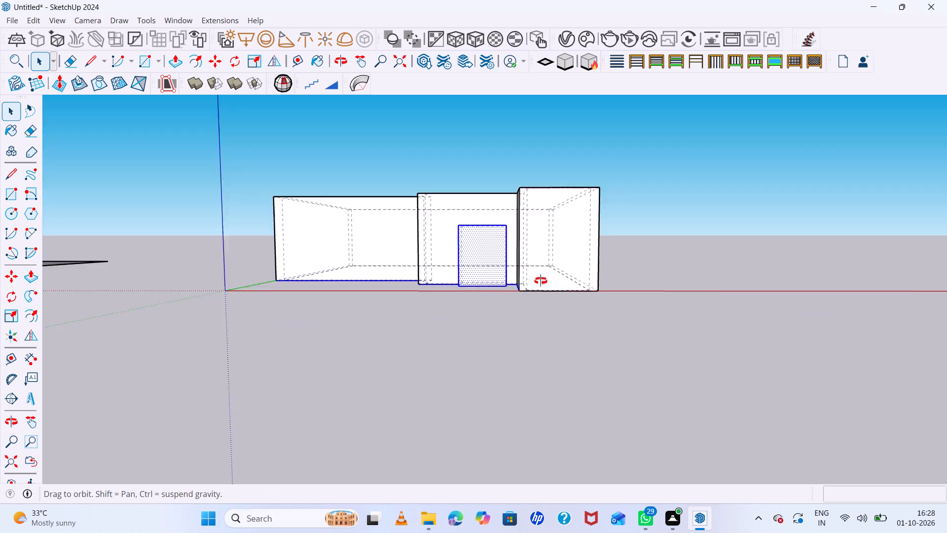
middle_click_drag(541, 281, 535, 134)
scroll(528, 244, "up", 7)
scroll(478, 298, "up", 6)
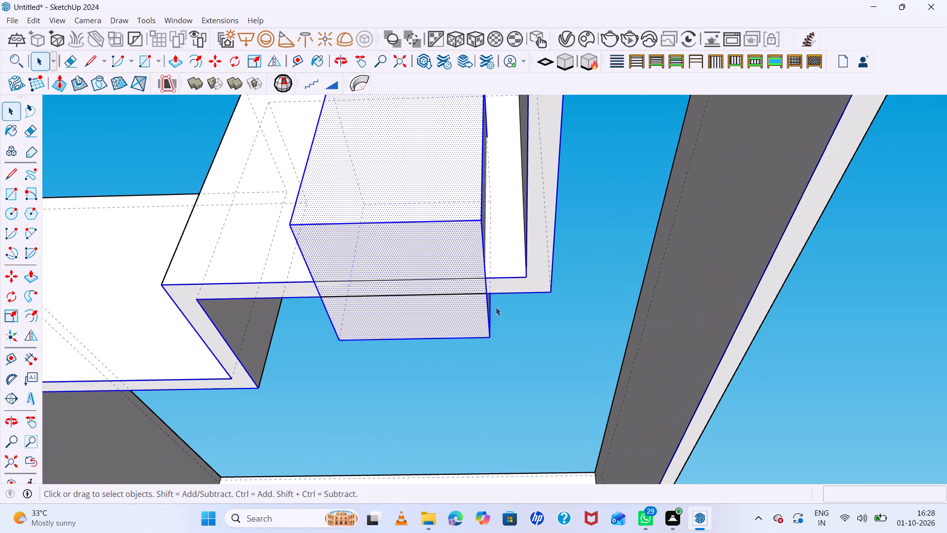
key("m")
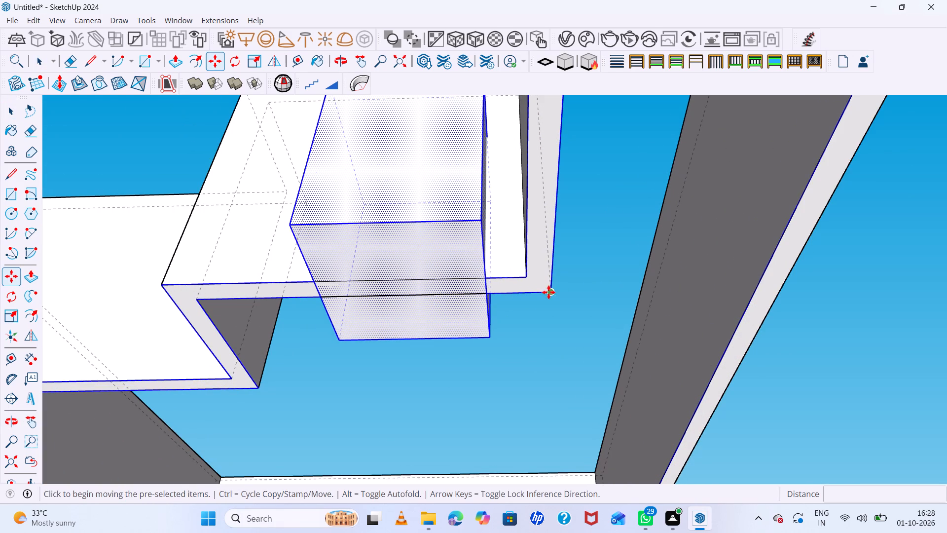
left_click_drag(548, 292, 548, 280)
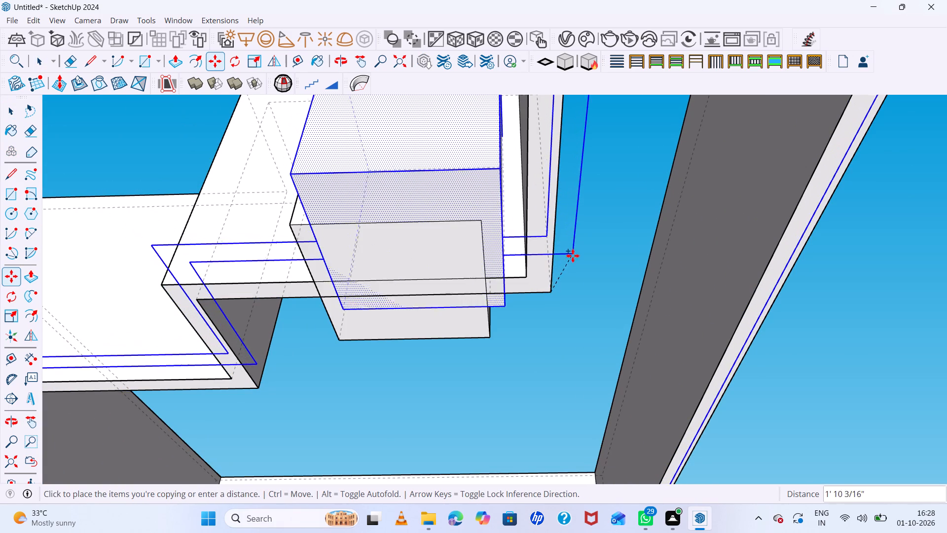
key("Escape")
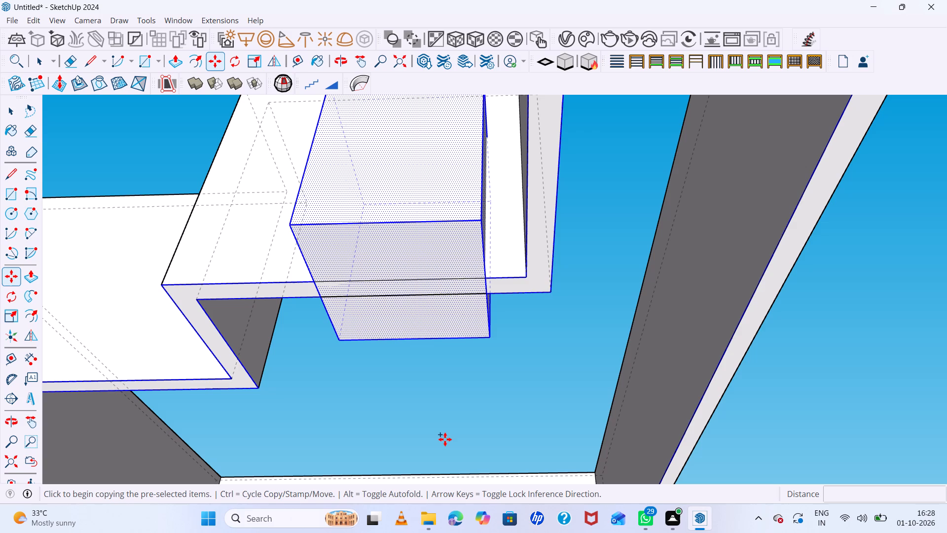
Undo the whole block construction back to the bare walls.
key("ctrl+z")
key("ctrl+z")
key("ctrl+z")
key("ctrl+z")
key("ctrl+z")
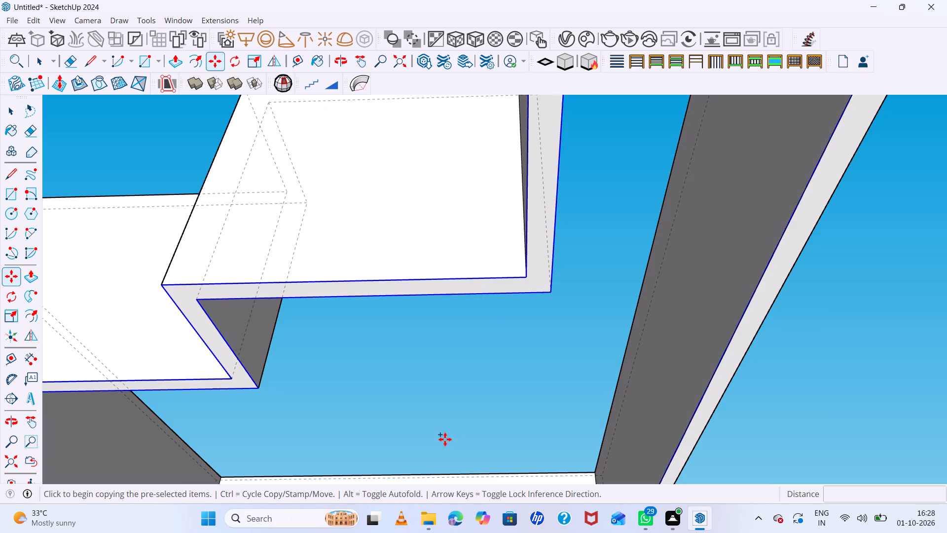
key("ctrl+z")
Select the connected wall geometry inside the open group, then clear the selection and close the group.
scroll(420, 425, "down", 8)
left_click(606, 297)
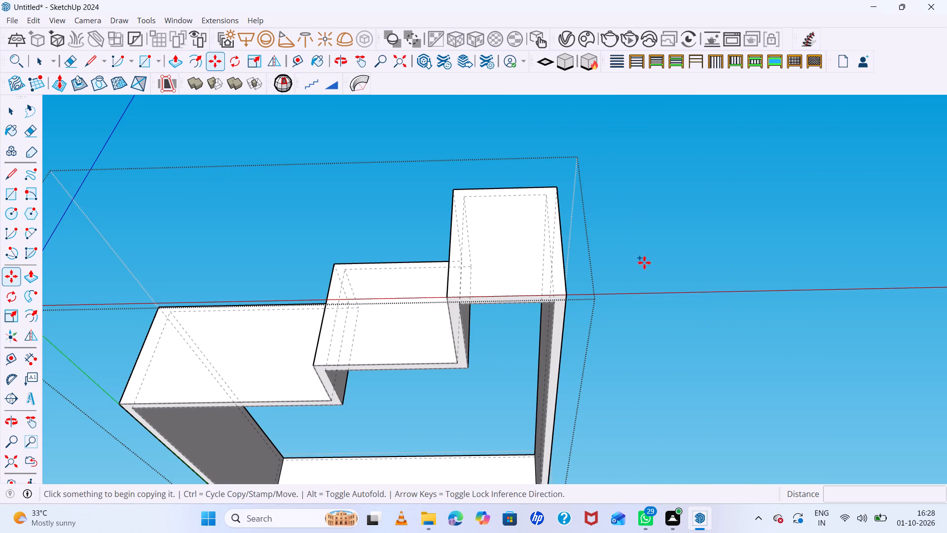
key("space")
left_click(644, 258)
triple_click(470, 251)
left_click(470, 251)
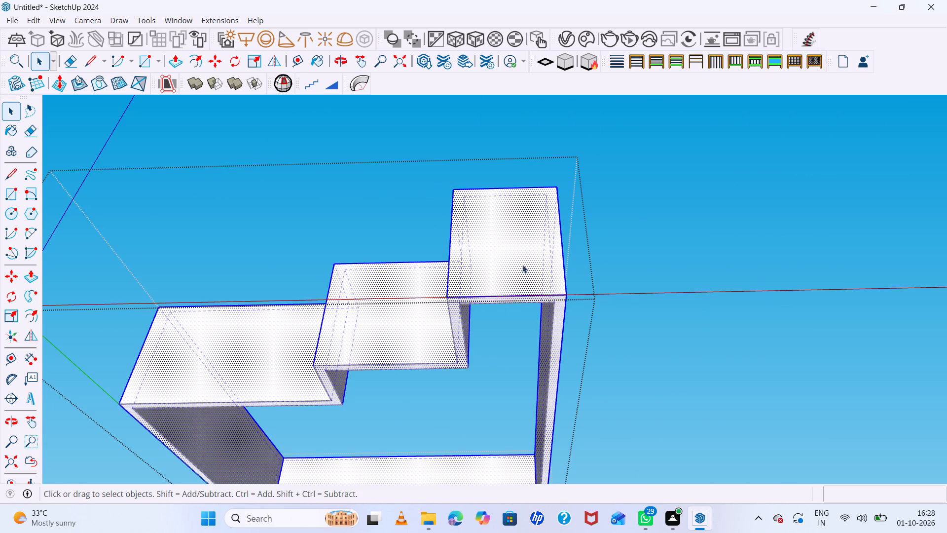
left_click(669, 244)
Draw a rectangle about 4' 6" by 9" across the wall thickness at the base of the recessed front wall.
middle_click_drag(405, 280, 432, 438)
scroll(292, 343, "up", 3)
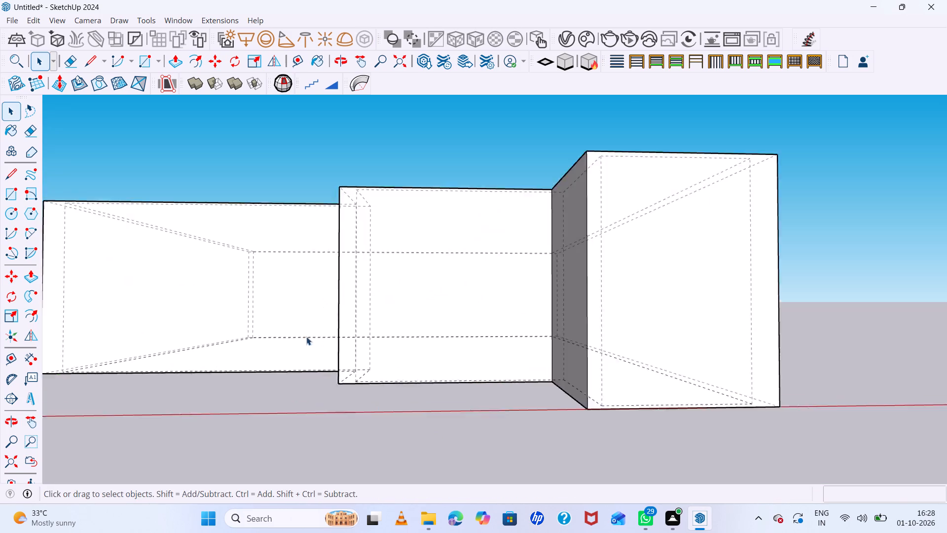
scroll(306, 337, "up", 7)
middle_click_drag(444, 380, 442, 461)
scroll(446, 365, "down", 5)
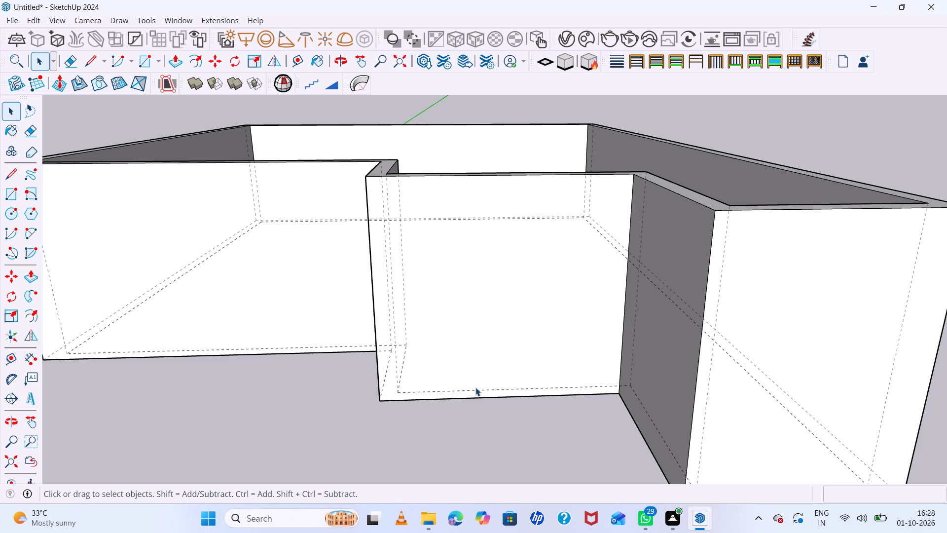
key("r")
scroll(513, 396, "up", 6)
left_click(465, 398)
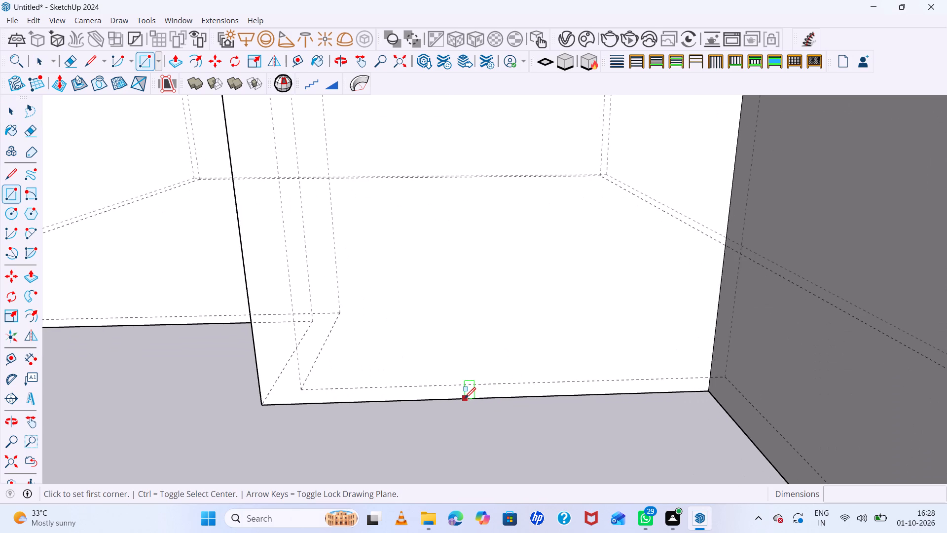
left_click(469, 381)
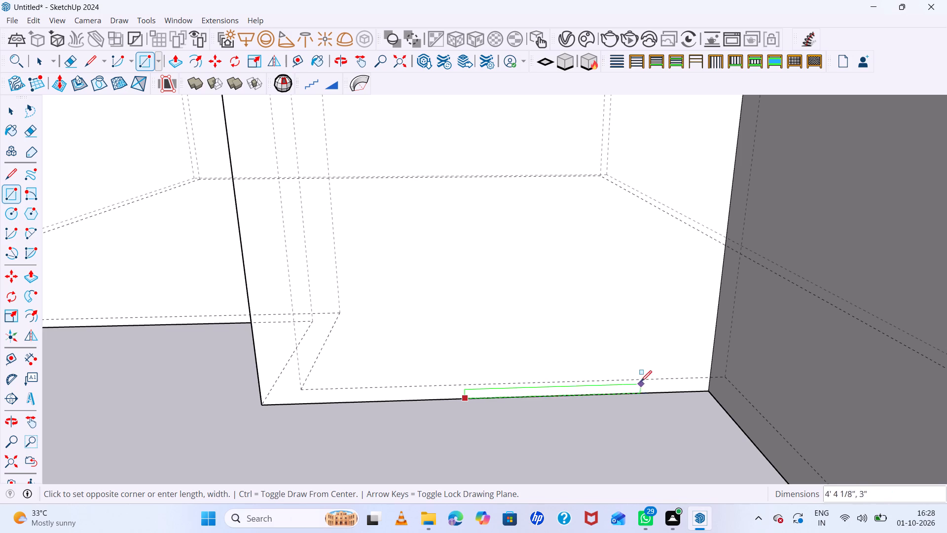
left_click(637, 378)
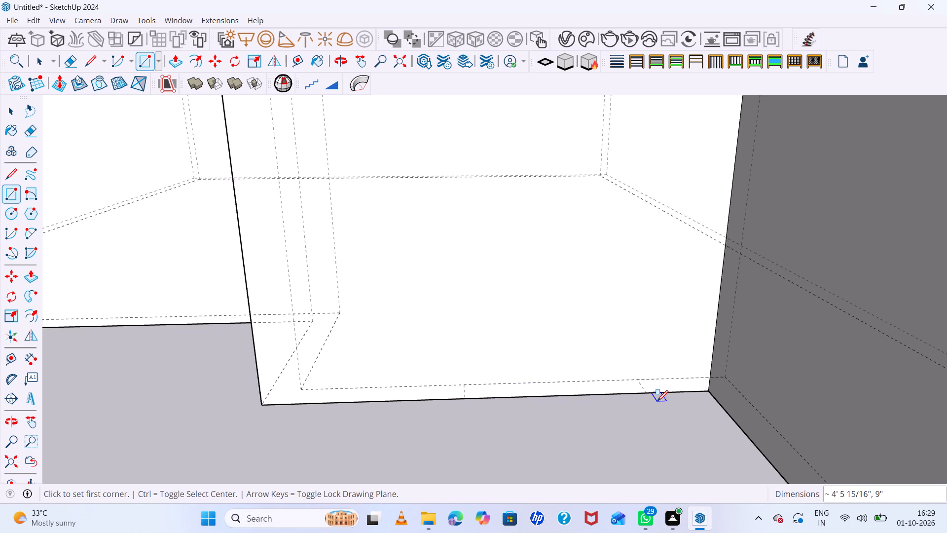
Pull the new base rectangle up into a block about half the height of the recessed wall.
key("p")
left_click(572, 393)
scroll(557, 273, "down", 11)
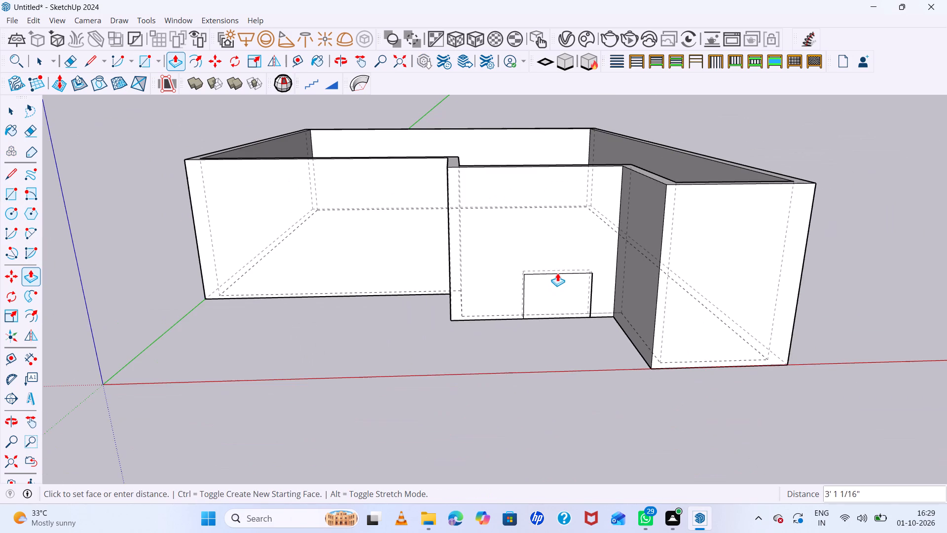
left_click(548, 243)
Pull the block's front face out about 2' 1/4" in front of the recessed wall.
left_click(554, 268)
left_click(555, 280)
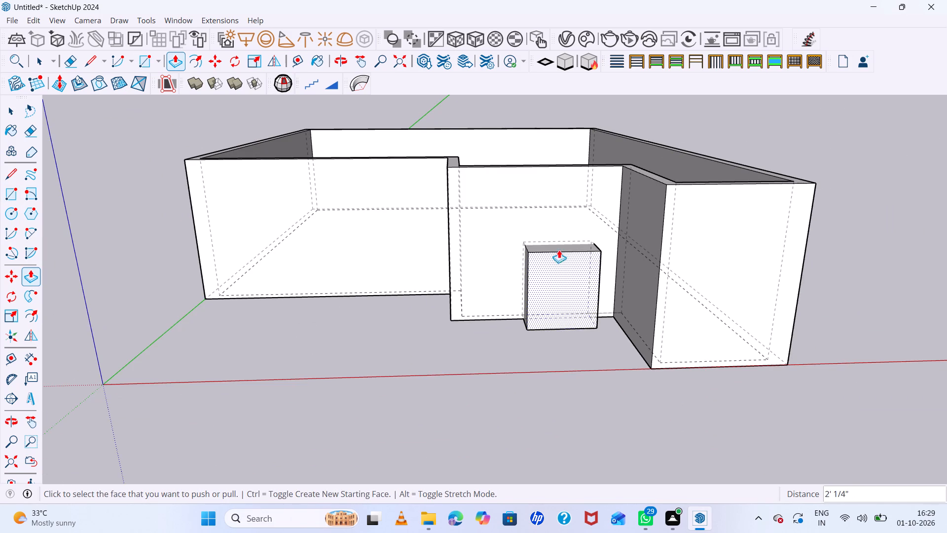
Pull the block's back face out past the inner side of the recessed wall.
middle_click_drag(536, 164, 431, 532)
middle_click_drag(656, 231, 598, 309)
left_click(561, 299)
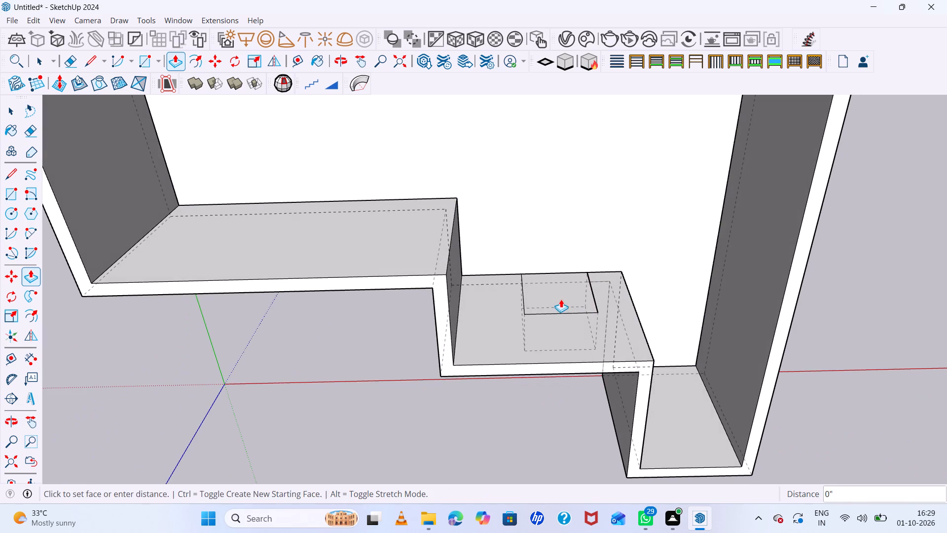
left_click(560, 285)
Select the floor face inside the walls and cut it from the model.
key("space")
left_click(614, 156)
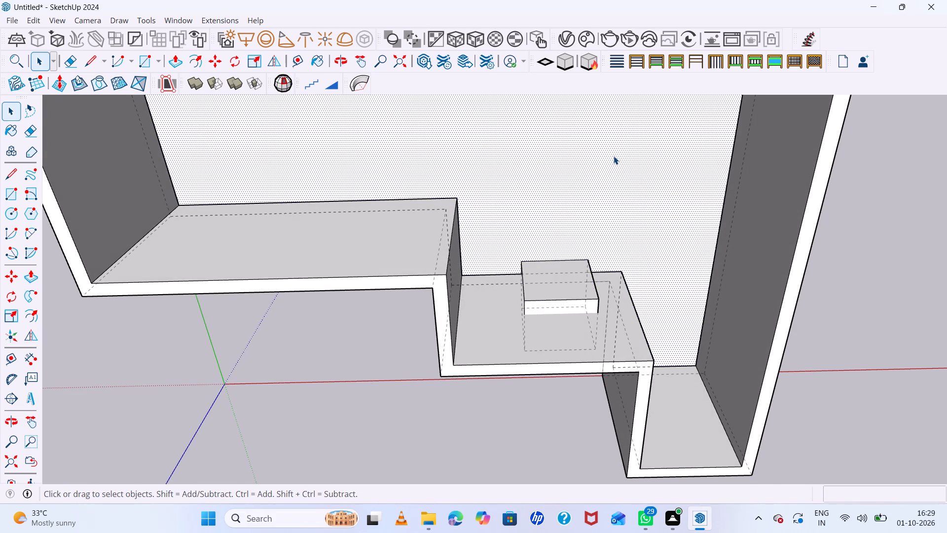
key("ctrl+x")
Examine the block in the recessed front wall from several angles and select its connected geometry.
scroll(585, 316, "down", 1)
middle_click_drag(585, 316, 592, 116)
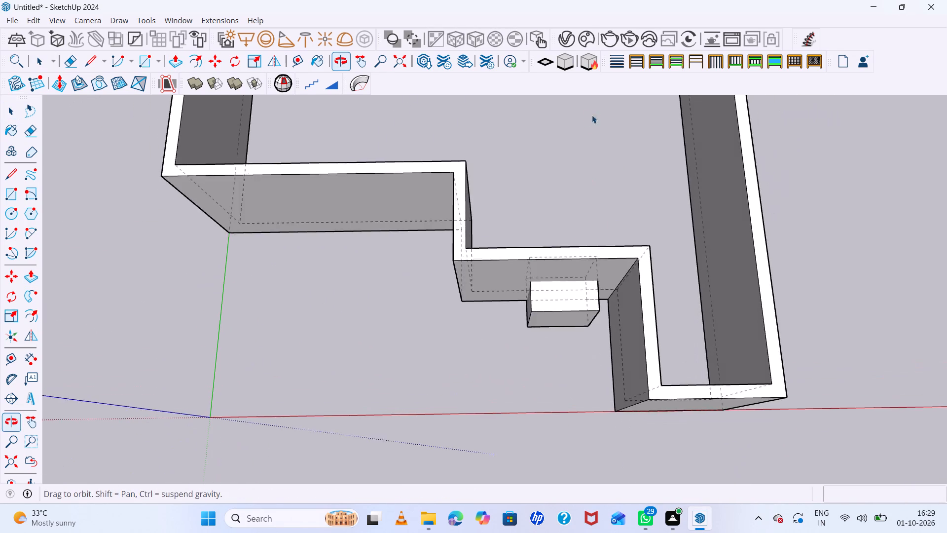
scroll(511, 426, "up", 1)
middle_click_drag(511, 426, 538, 210)
key("m")
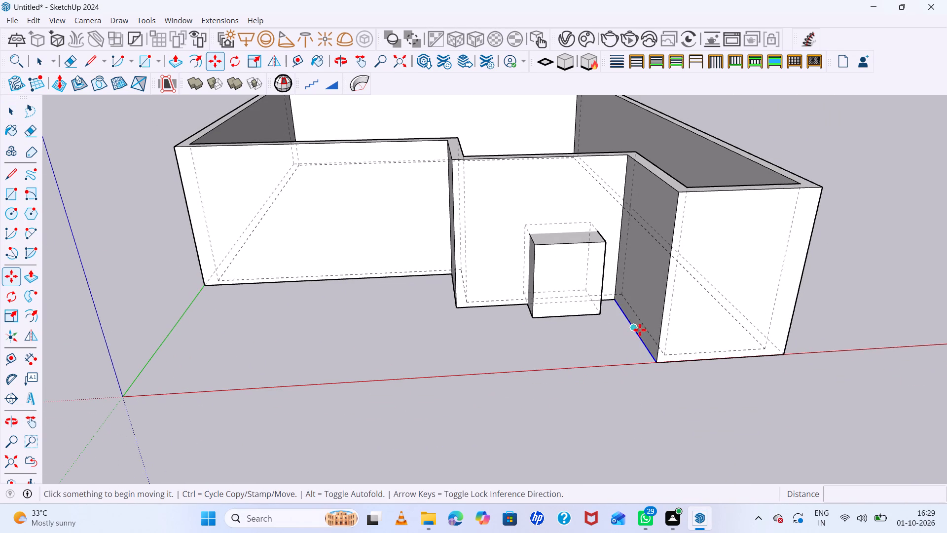
middle_click_drag(640, 329, 584, 227)
key("space")
triple_click(560, 284)
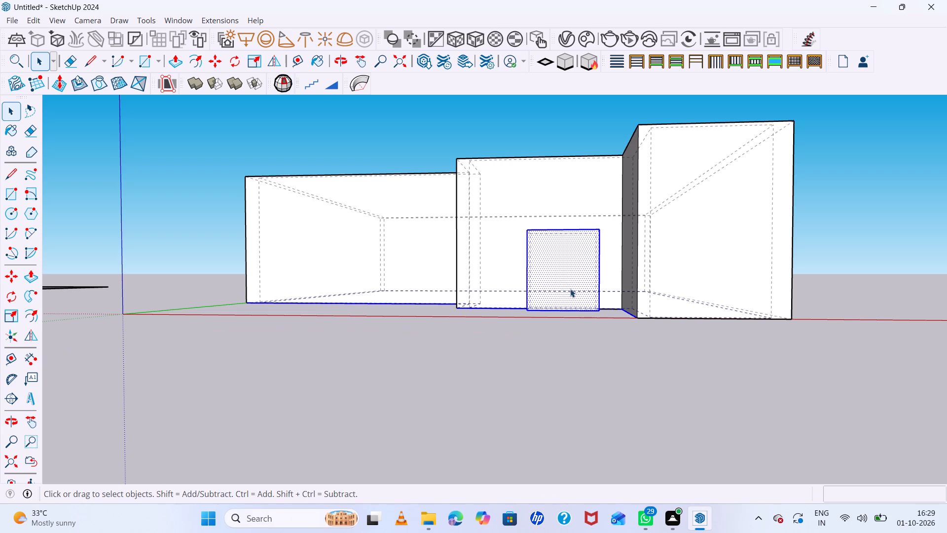
middle_click_drag(571, 289, 635, 493)
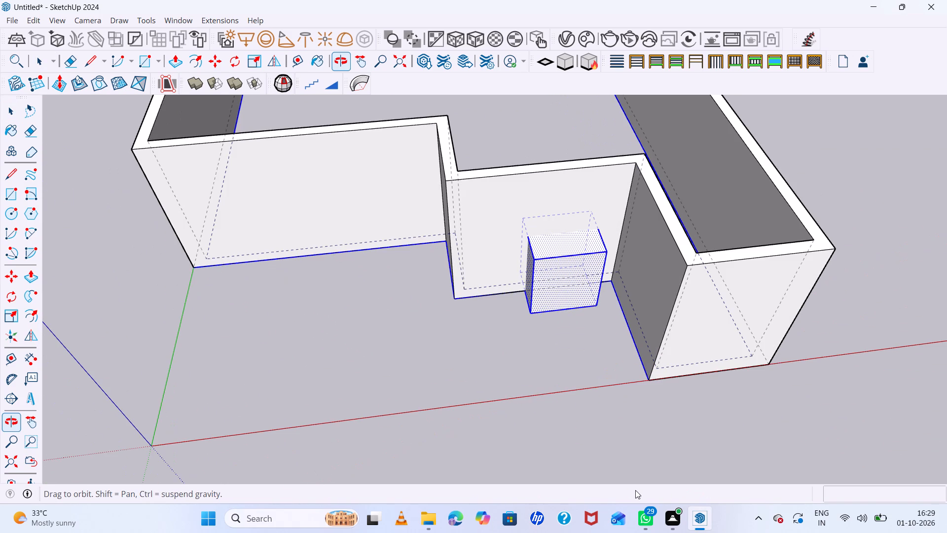
Undo the block through the recessed wall, its base rectangle and the cutting of the floor face.
key("ctrl+z")
key("ctrl+z")
key("ctrl+z")
key("ctrl+z")
key("ctrl+z")
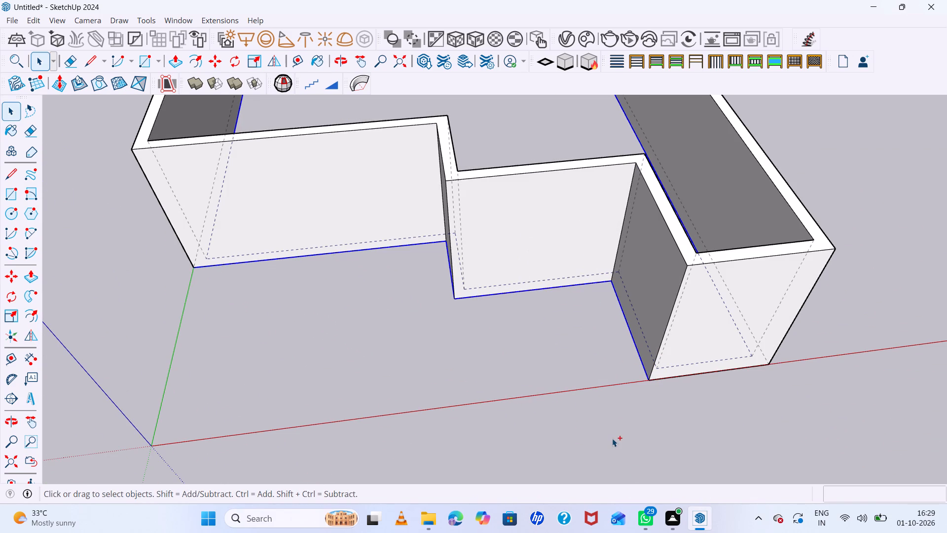
scroll(587, 276, "down", 3)
key("ctrl+z")
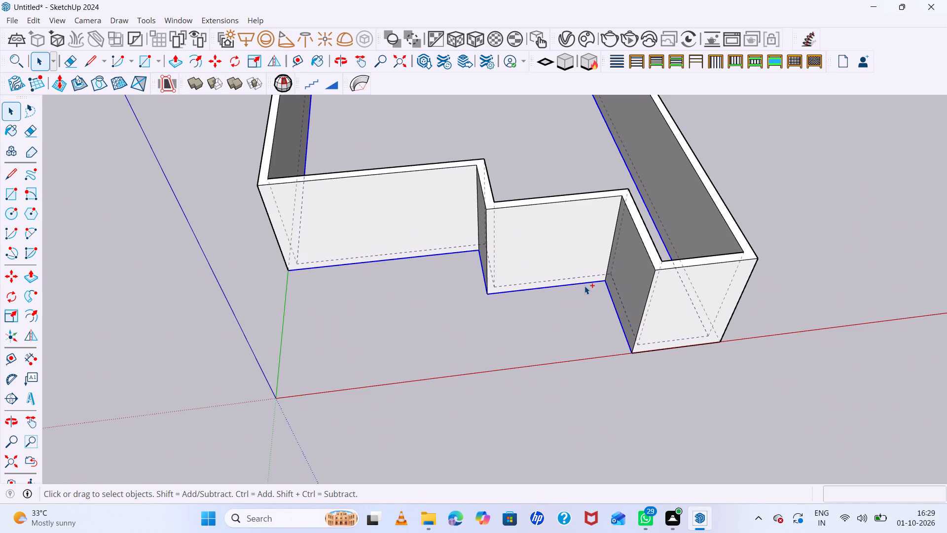
key("ctrl+z")
key("ctrl+z")
key("ctrl+z")
key("ctrl+z")
key("ctrl+z")
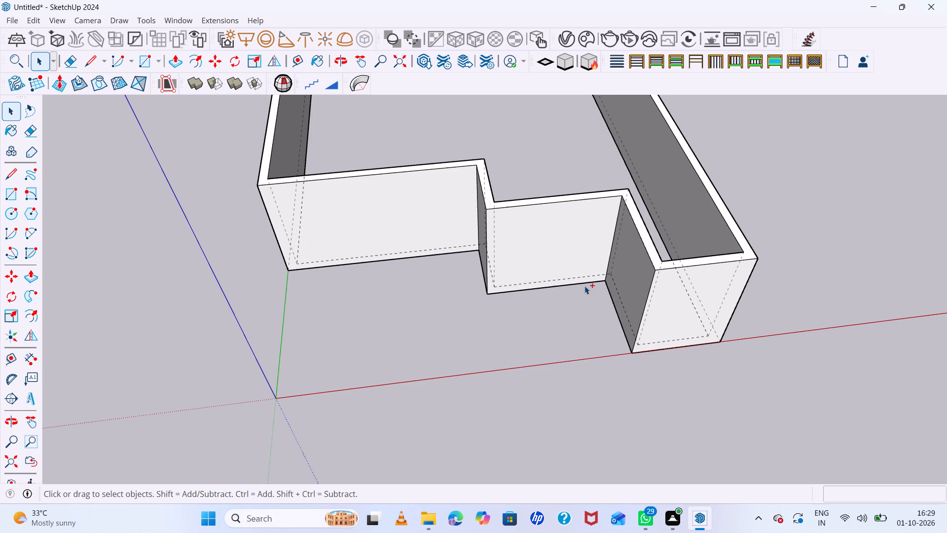
key("ctrl+z")
Select the floor face inside the walls and cut it from the model.
left_click(559, 153)
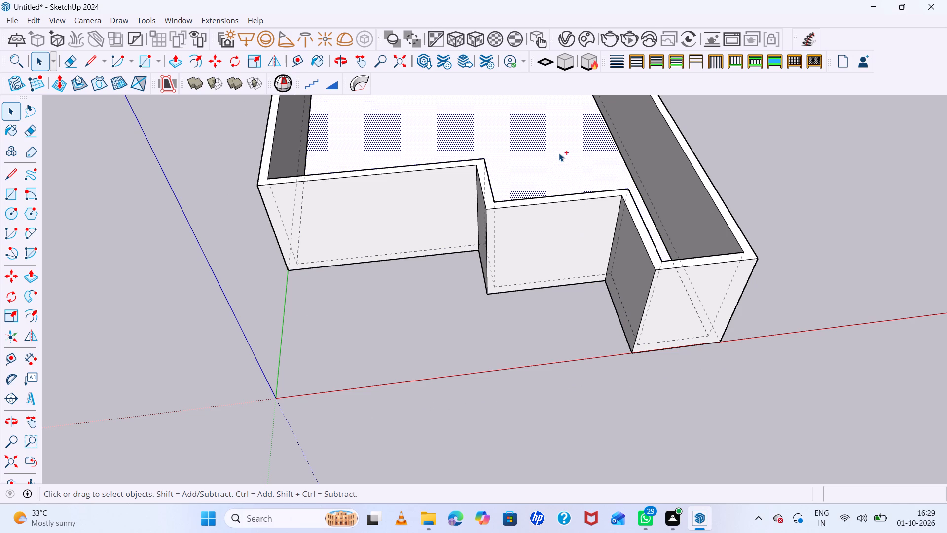
key("ctrl+x")
Open the wall group and select all its connected geometry to check it, and leave the group.
middle_click_drag(538, 277, 511, 172)
left_click(781, 210)
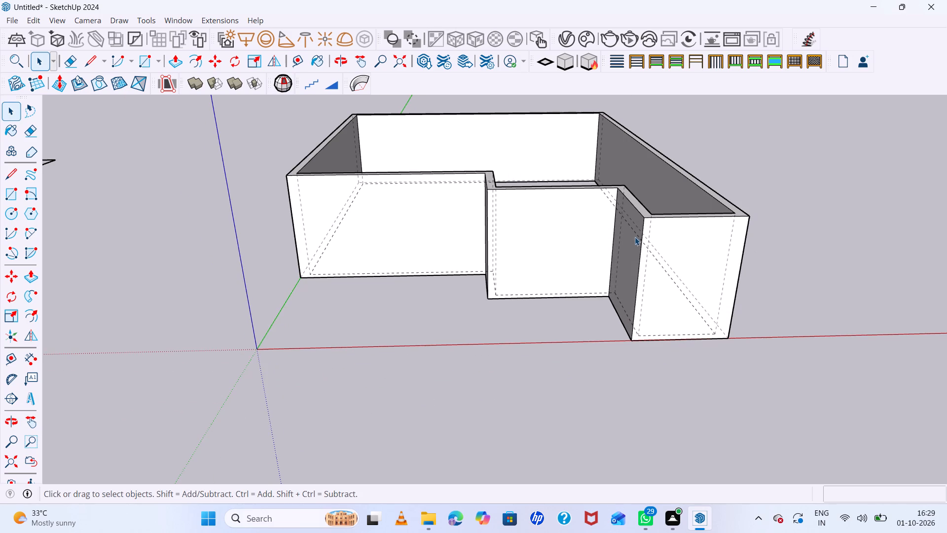
triple_click(650, 265)
left_click(650, 265)
left_click(838, 227)
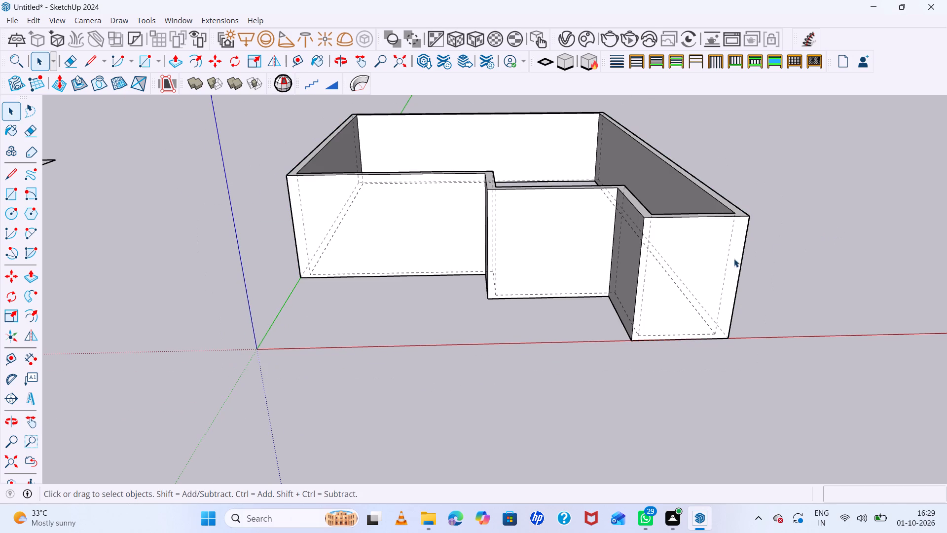
left_click(698, 278)
triple_click(698, 280)
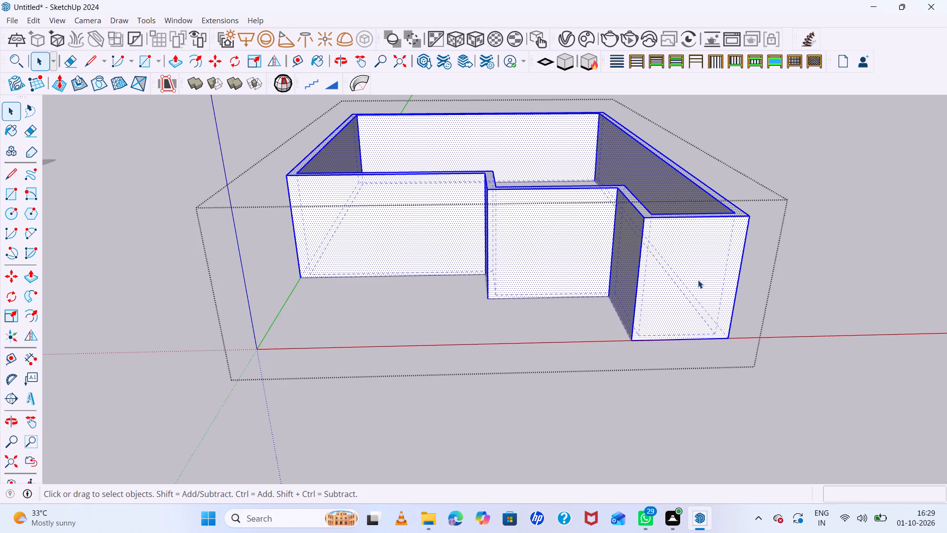
scroll(695, 297, "down", 4)
left_click(849, 188)
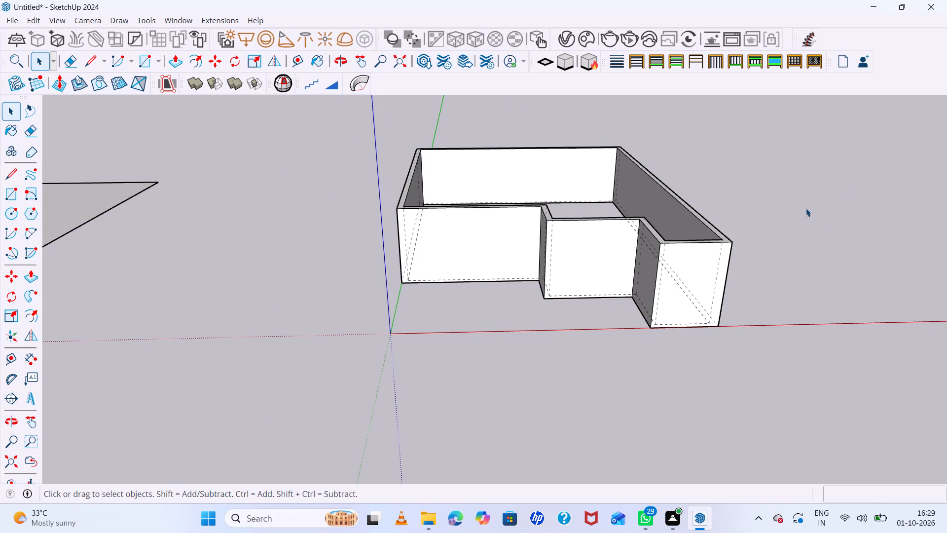
key("Escape")
Select the entire wall model with a selection window and make it a group.
key("k")
left_click_drag(748, 138, 613, 210)
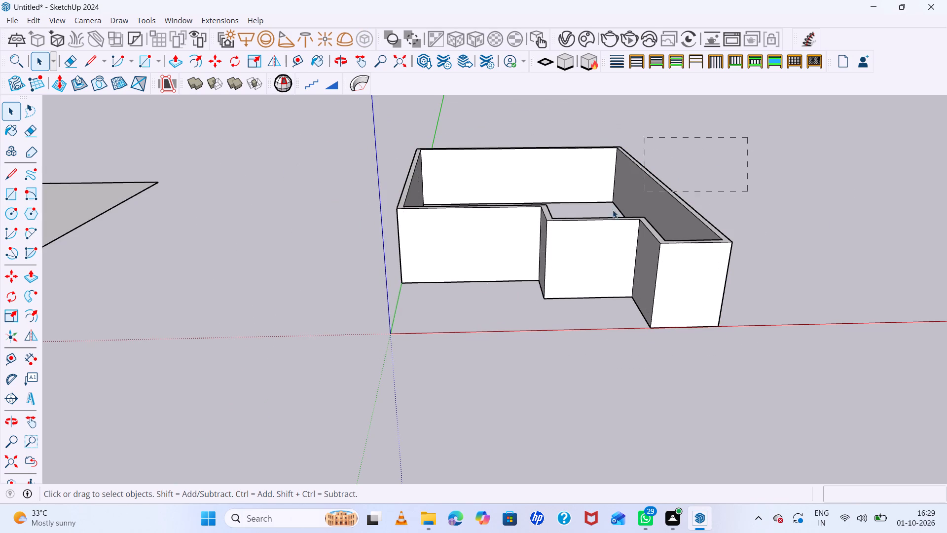
left_click_drag(613, 210, 345, 343)
right_click(533, 275)
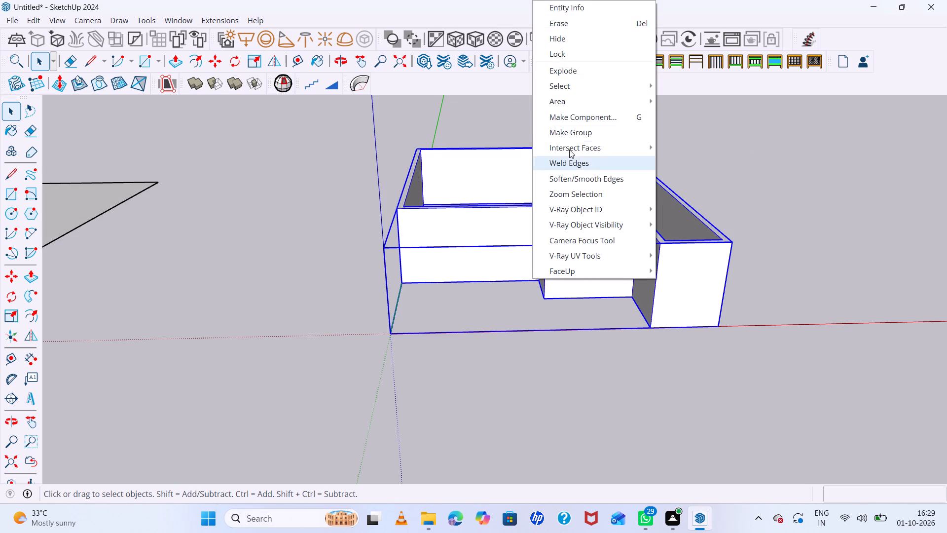
left_click(577, 134)
Examine the grouped walls from underneath, including their open base and the separate floor outline.
middle_click_drag(735, 288, 552, 168)
middle_click_drag(548, 251, 547, 233)
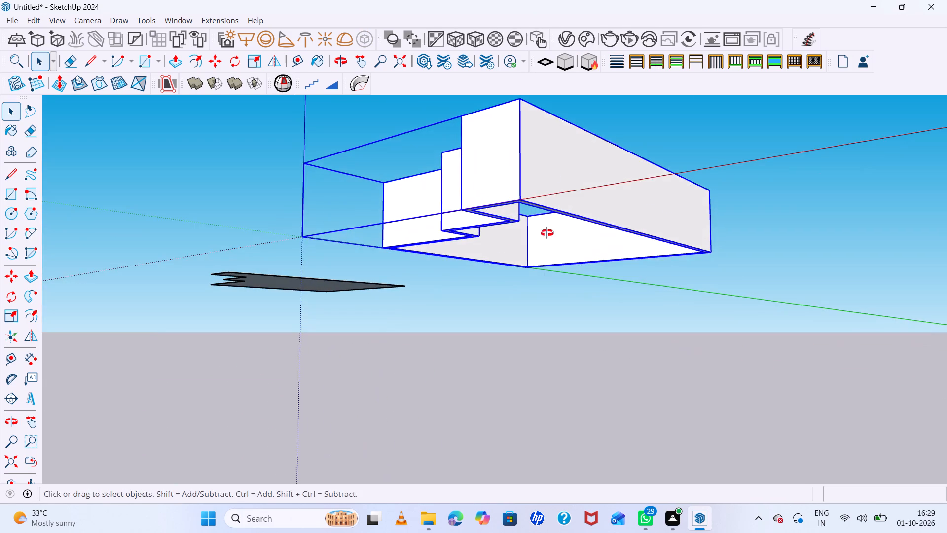
middle_click_drag(547, 233, 545, 167)
scroll(549, 171, "down", 8)
scroll(528, 106, "up", 12)
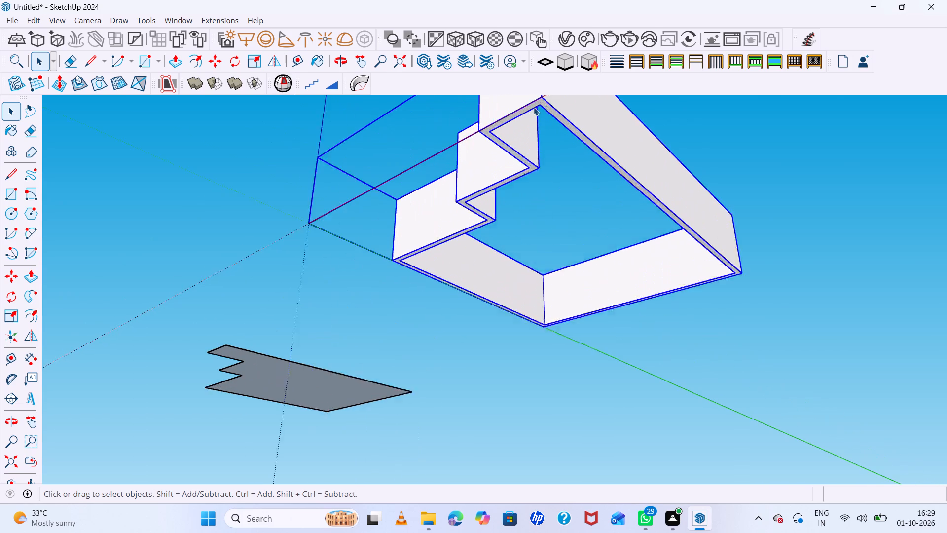
scroll(534, 107, "up", 1)
left_click(735, 205)
scroll(641, 207, "down", 6)
left_click(724, 177)
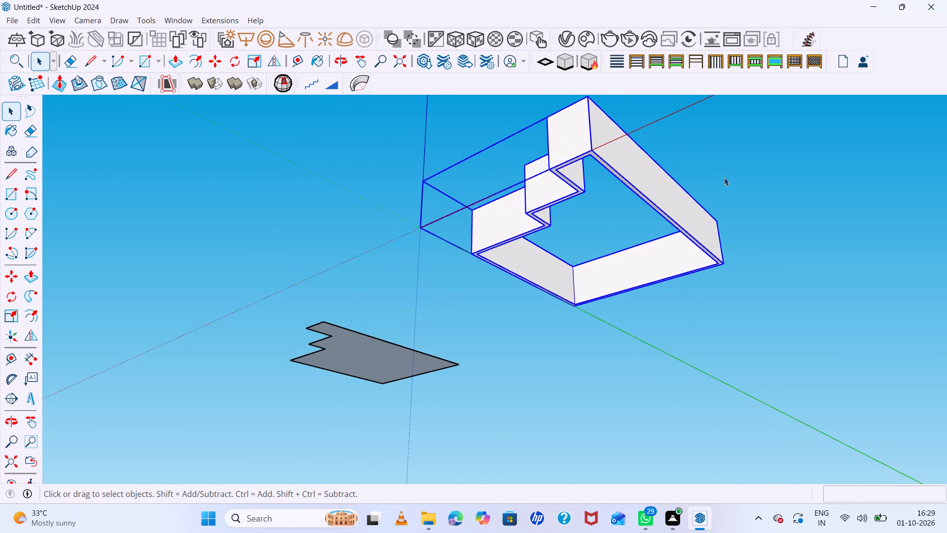
key("space")
Draw a rectangle about 5' 11 3/4" by 9" across the recessed wall's thickness at its base.
middle_click_drag(553, 163, 660, 353)
scroll(665, 343, "up", 7)
scroll(627, 375, "up", 2)
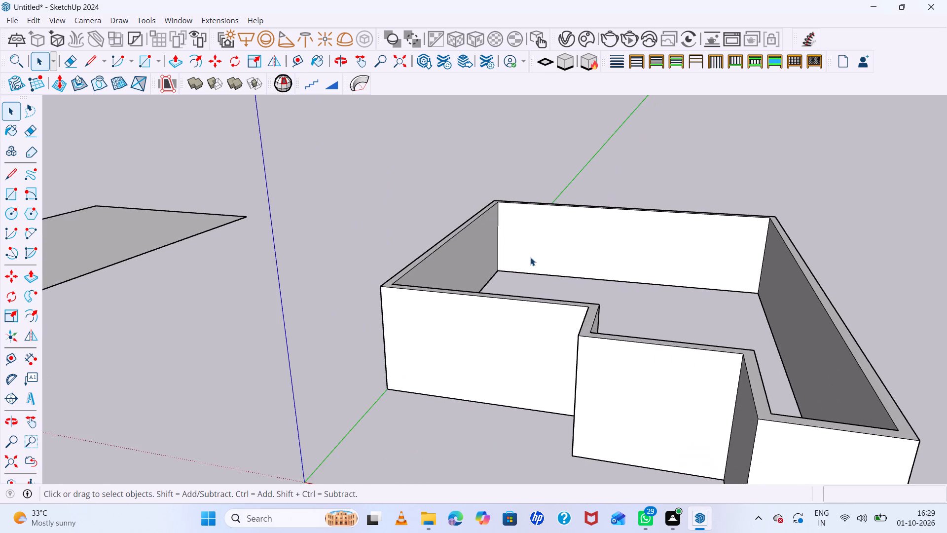
scroll(520, 276, "down", 3)
left_click(634, 388)
middle_click_drag(541, 390, 668, 431)
scroll(846, 346, "up", 7)
scroll(644, 326, "up", 6)
key("k")
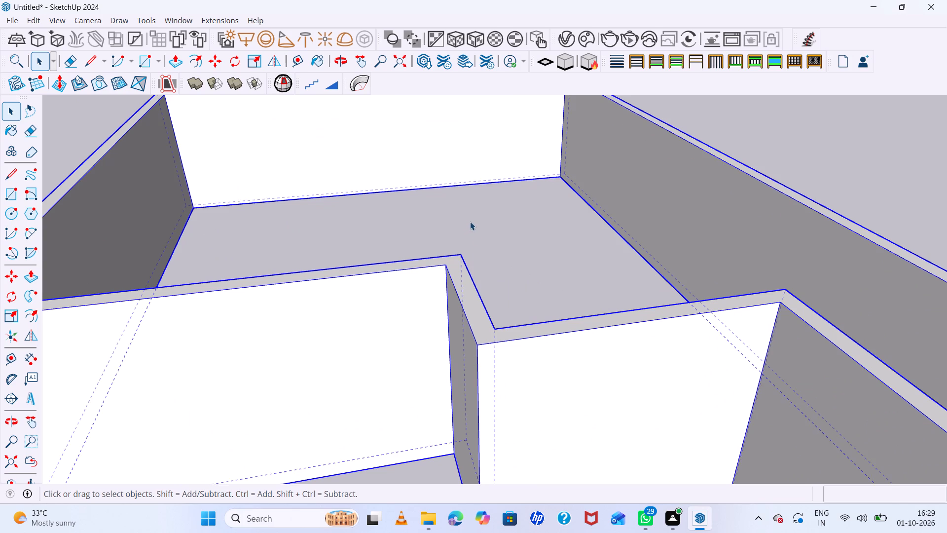
scroll(482, 244, "up", 4)
scroll(473, 240, "down", 14)
middle_click_drag(560, 291, 526, 319)
scroll(422, 314, "up", 3)
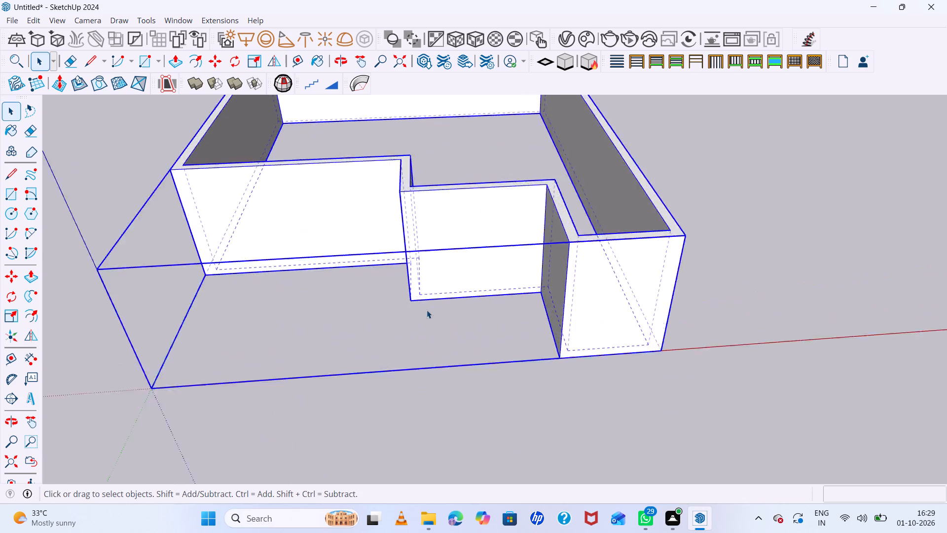
scroll(427, 310, "up", 10)
key("r")
scroll(434, 275, "up", 6)
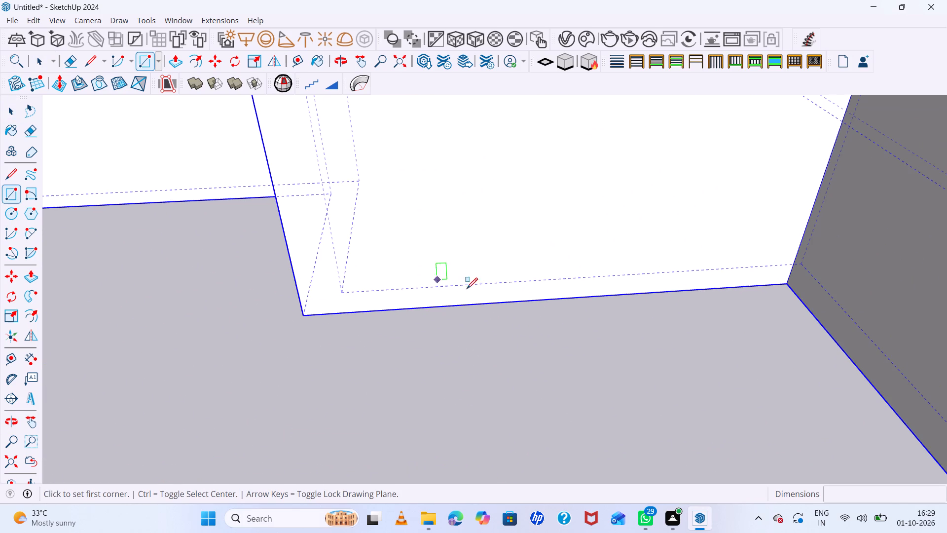
left_click(476, 301)
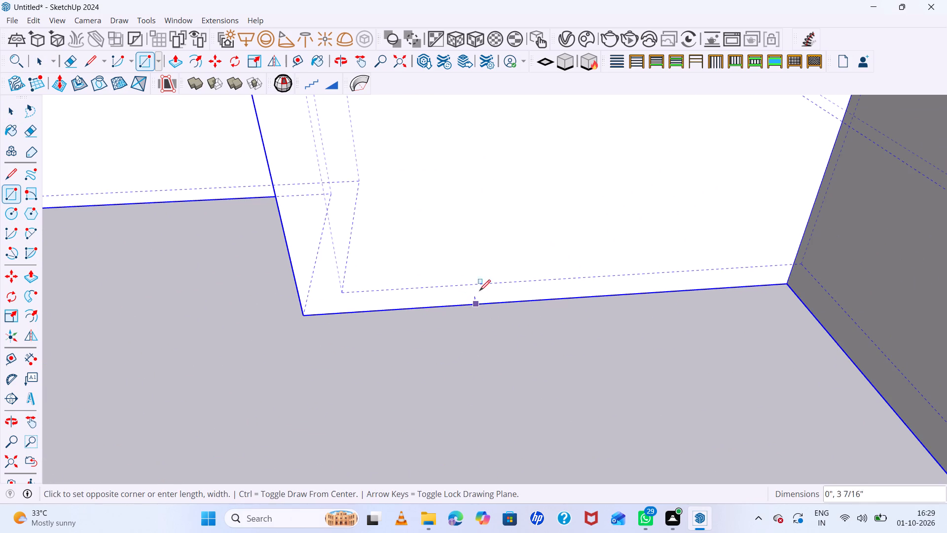
left_click(724, 268)
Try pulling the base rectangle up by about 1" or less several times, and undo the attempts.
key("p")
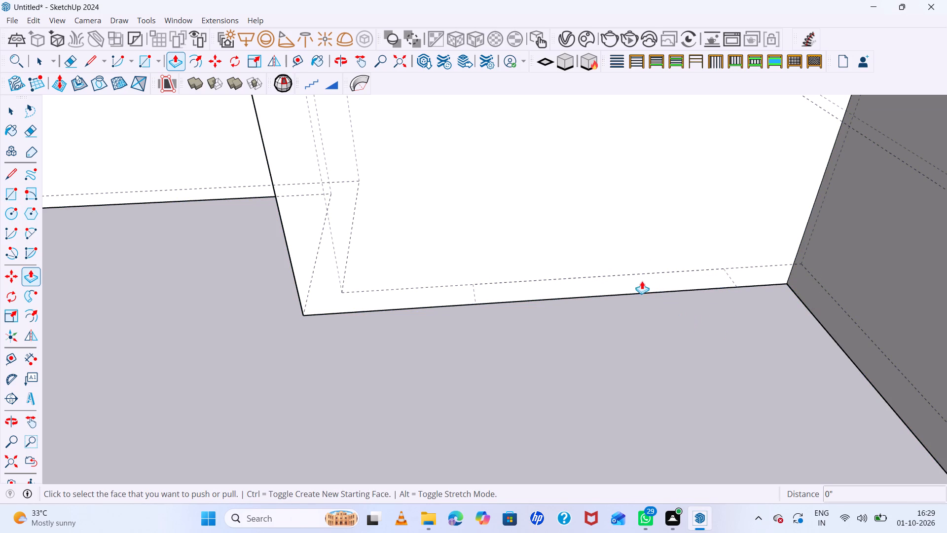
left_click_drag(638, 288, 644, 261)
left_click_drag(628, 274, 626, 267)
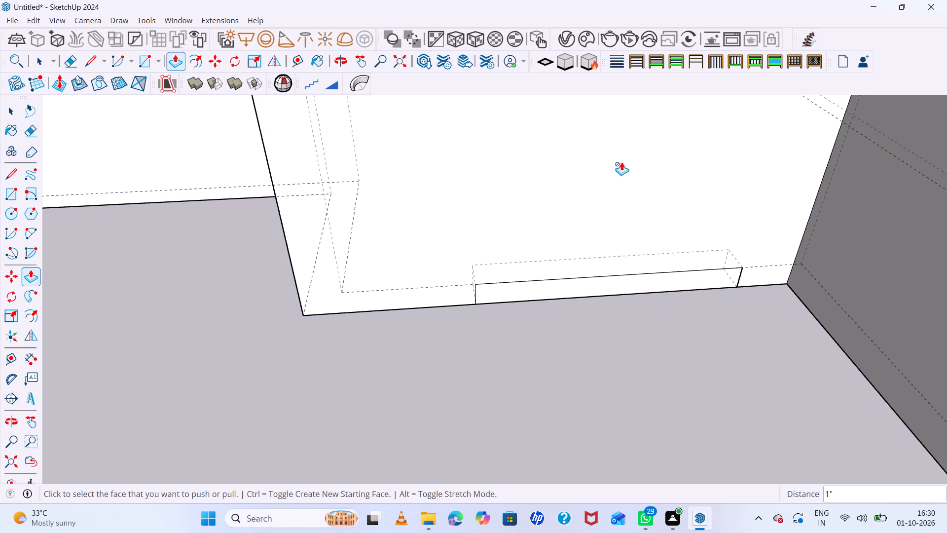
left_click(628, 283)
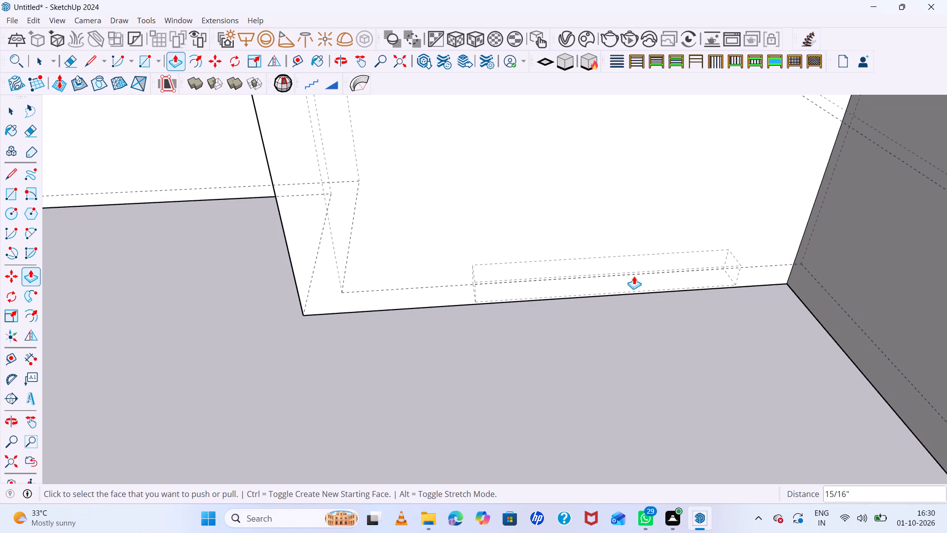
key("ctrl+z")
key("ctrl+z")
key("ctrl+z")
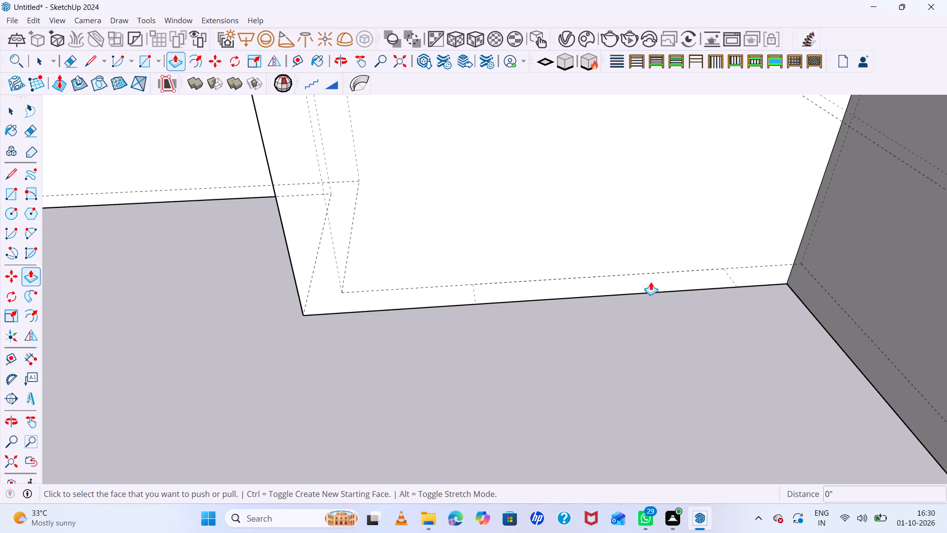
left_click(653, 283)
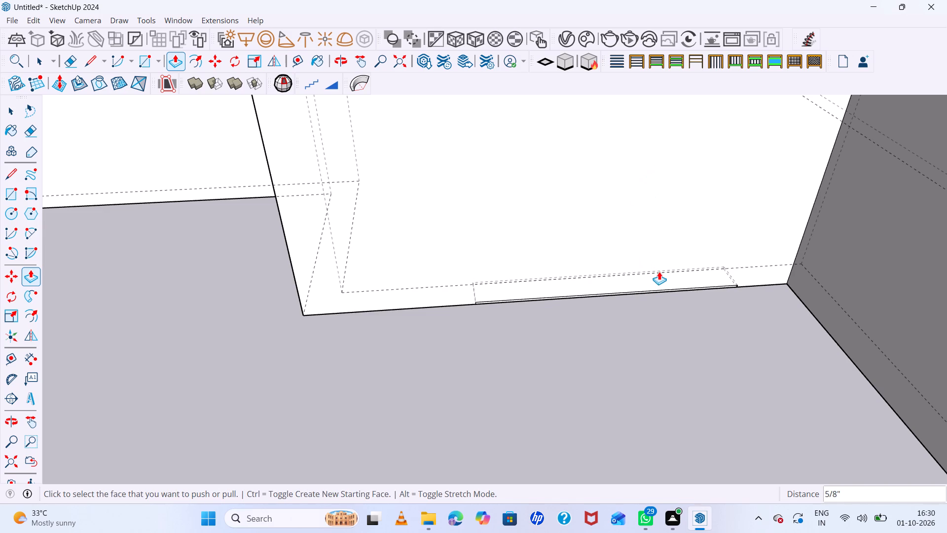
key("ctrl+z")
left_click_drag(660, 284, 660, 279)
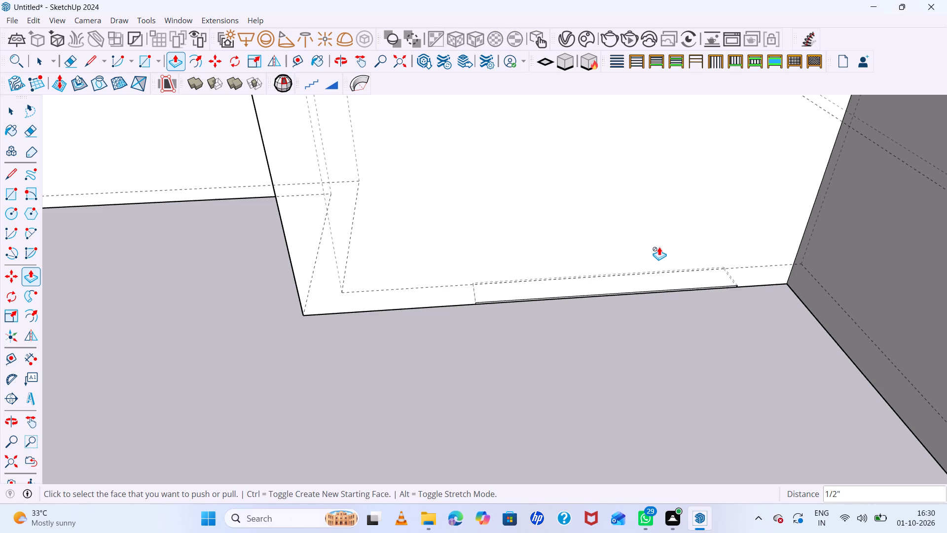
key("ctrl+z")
Pull the base rectangle up about 7' 1/4" into a block within the recessed wall.
left_click(661, 283)
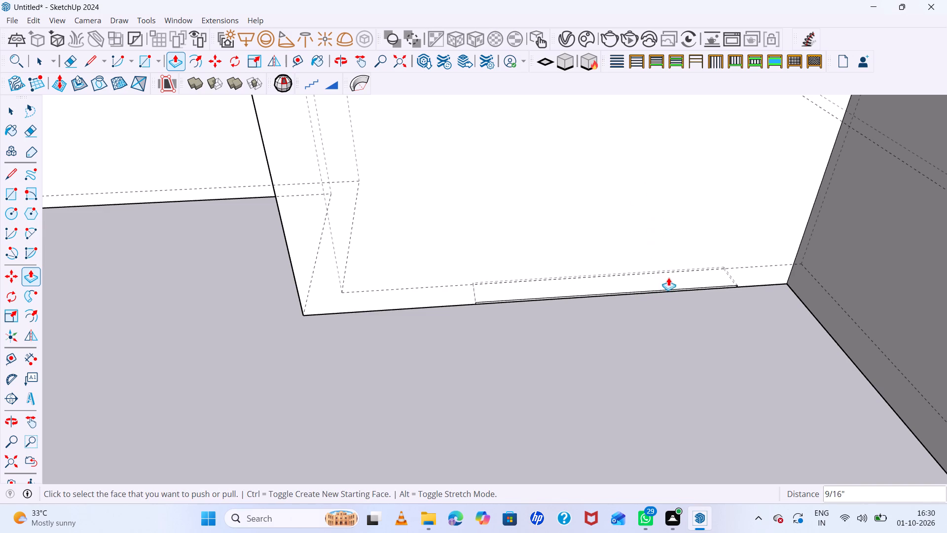
left_click(668, 282)
scroll(680, 146, "down", 12)
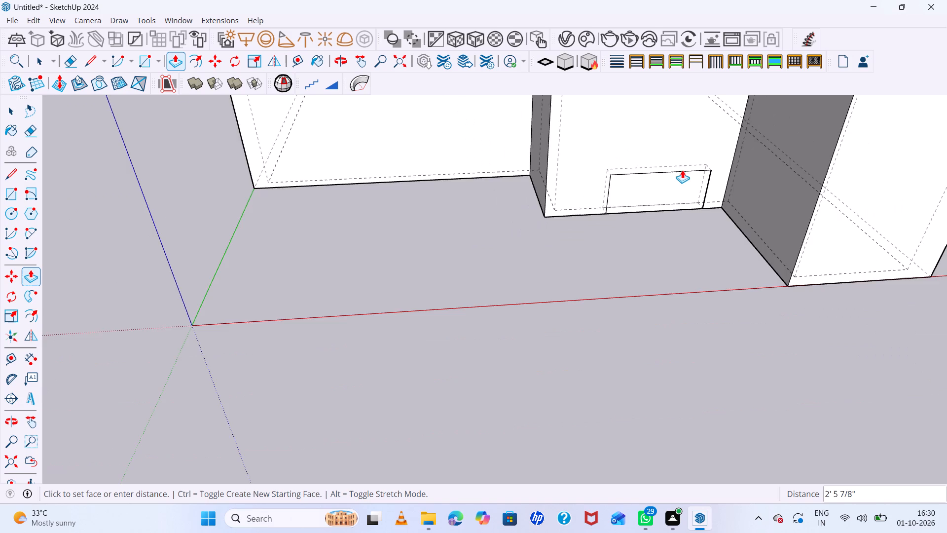
scroll(682, 170, "down", 12)
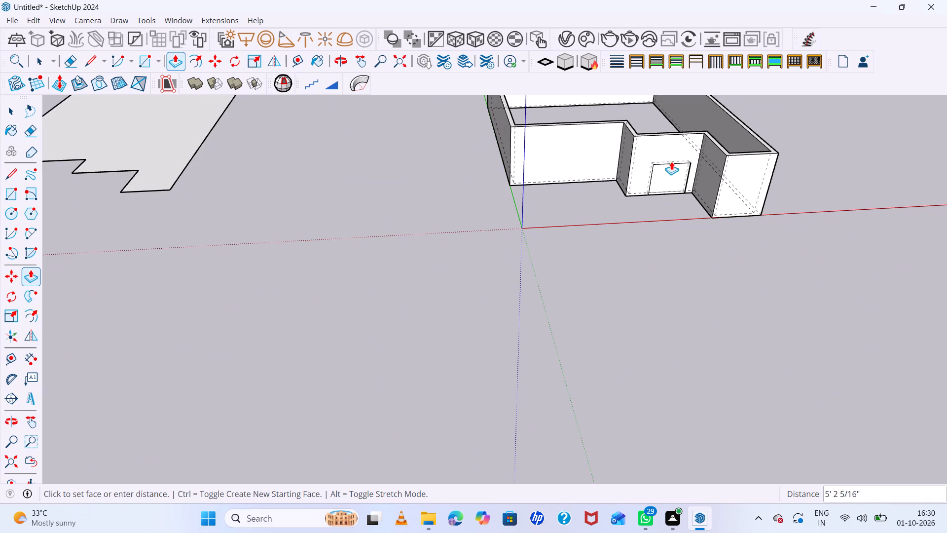
left_click(670, 151)
Pull the block's front face out in front of the recessed wall.
middle_click_drag(695, 194, 563, 193)
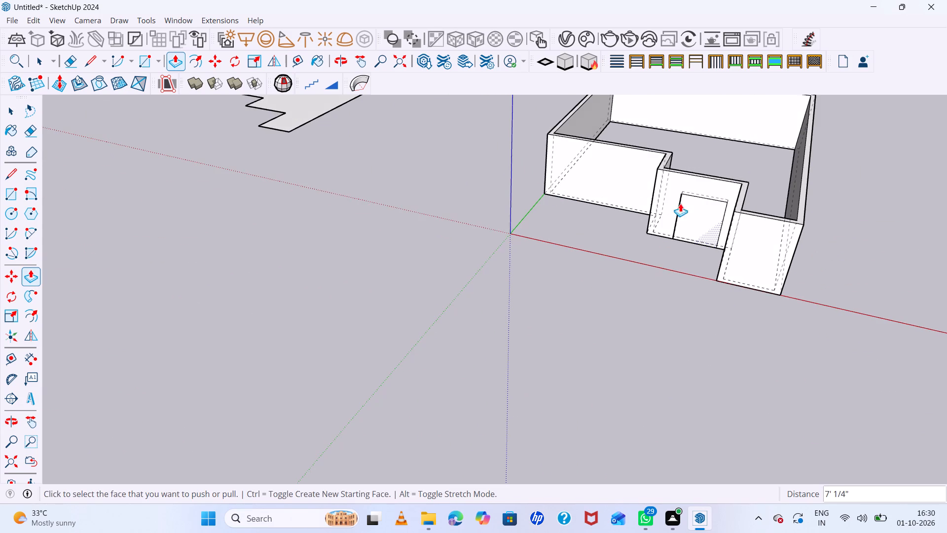
left_click(692, 202)
left_click(685, 212)
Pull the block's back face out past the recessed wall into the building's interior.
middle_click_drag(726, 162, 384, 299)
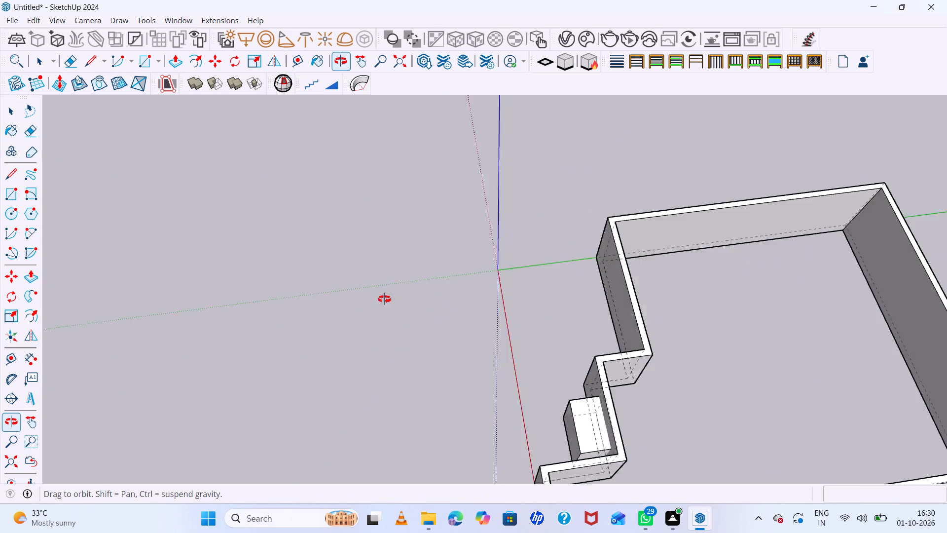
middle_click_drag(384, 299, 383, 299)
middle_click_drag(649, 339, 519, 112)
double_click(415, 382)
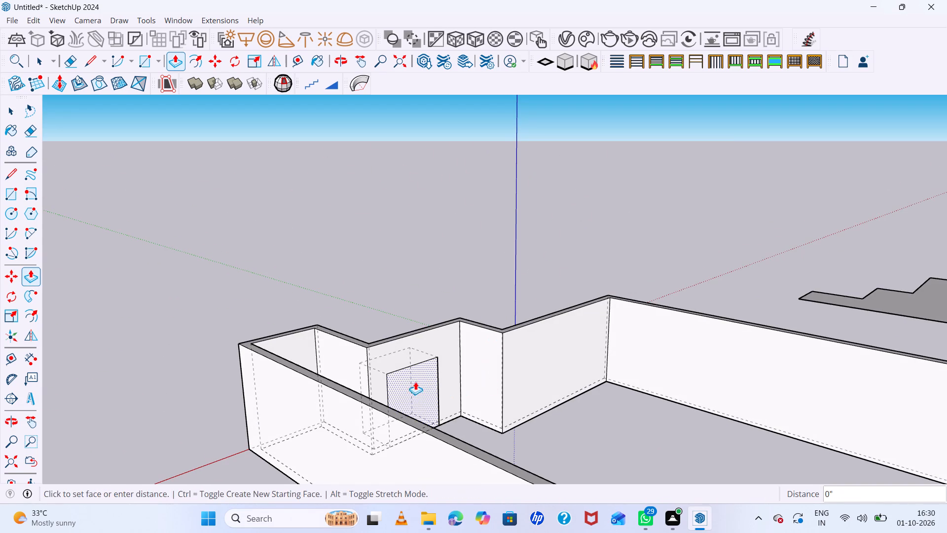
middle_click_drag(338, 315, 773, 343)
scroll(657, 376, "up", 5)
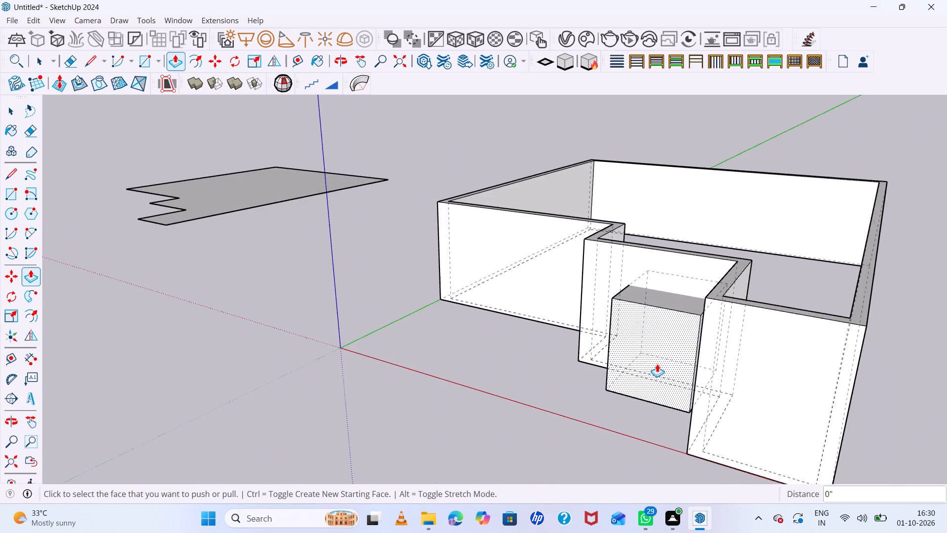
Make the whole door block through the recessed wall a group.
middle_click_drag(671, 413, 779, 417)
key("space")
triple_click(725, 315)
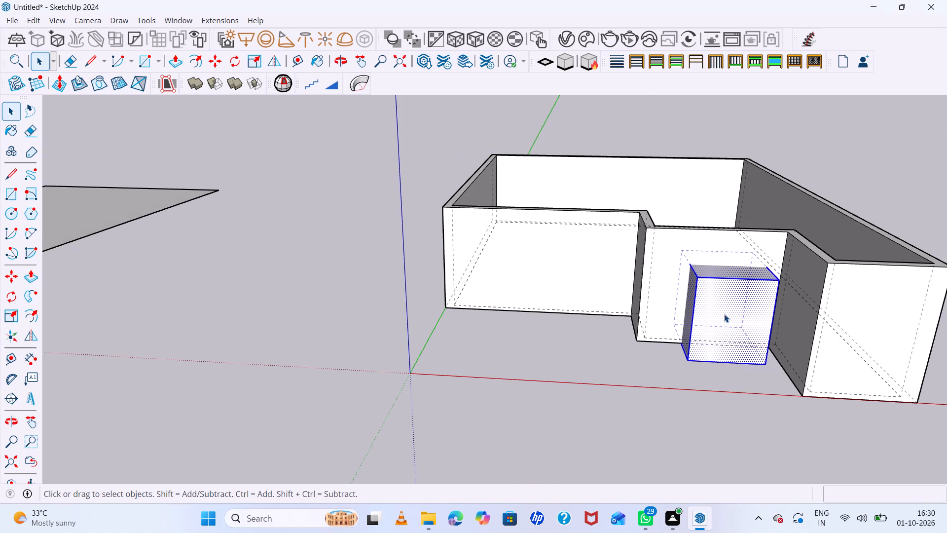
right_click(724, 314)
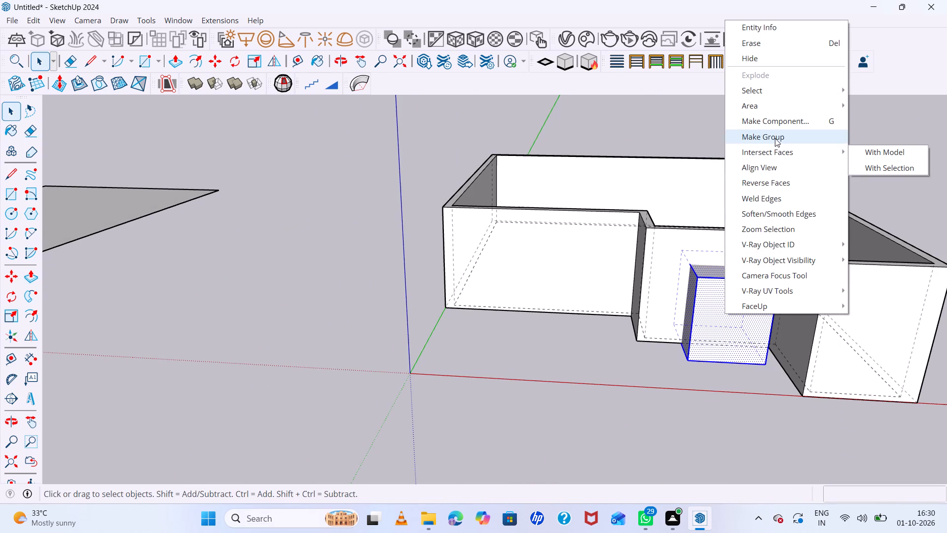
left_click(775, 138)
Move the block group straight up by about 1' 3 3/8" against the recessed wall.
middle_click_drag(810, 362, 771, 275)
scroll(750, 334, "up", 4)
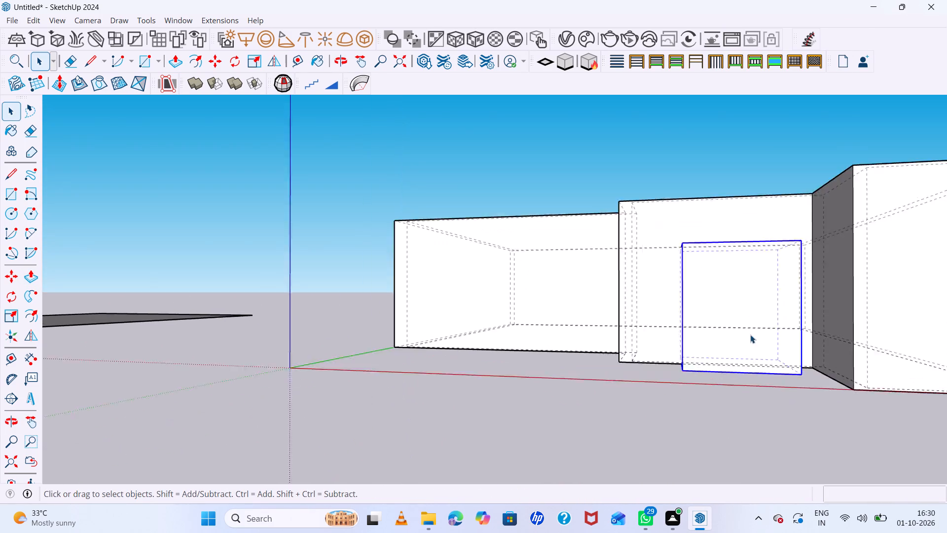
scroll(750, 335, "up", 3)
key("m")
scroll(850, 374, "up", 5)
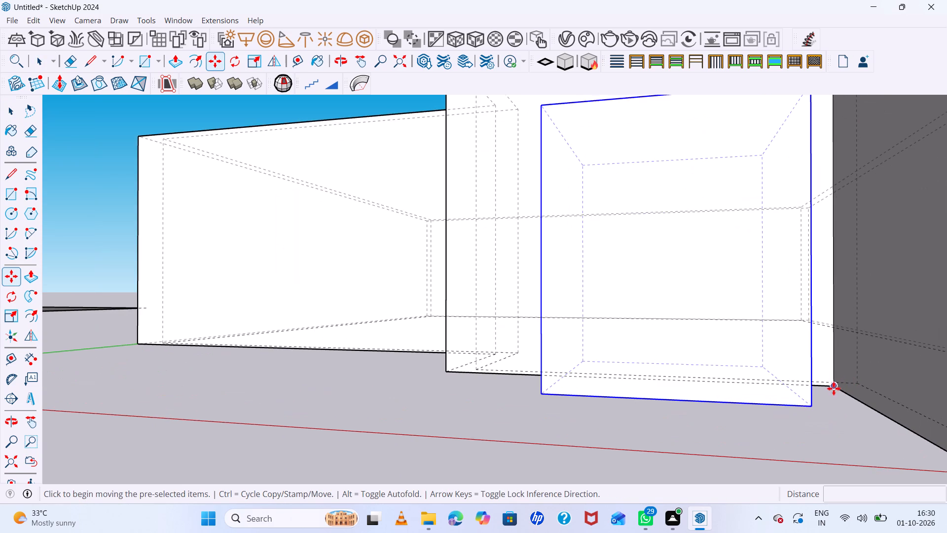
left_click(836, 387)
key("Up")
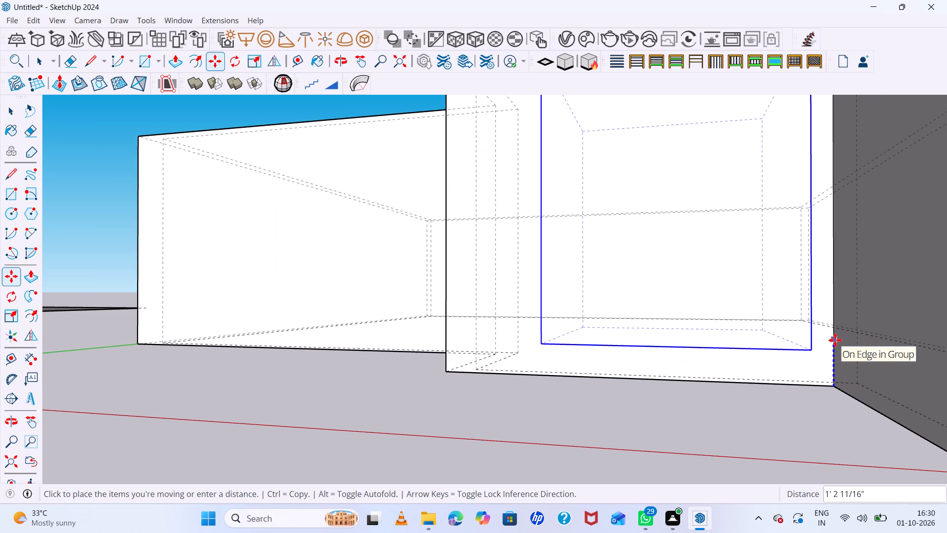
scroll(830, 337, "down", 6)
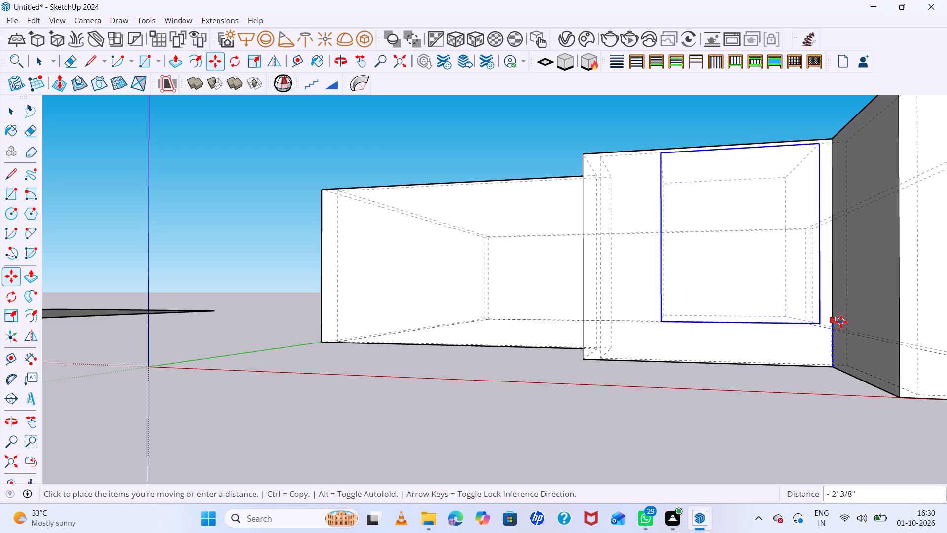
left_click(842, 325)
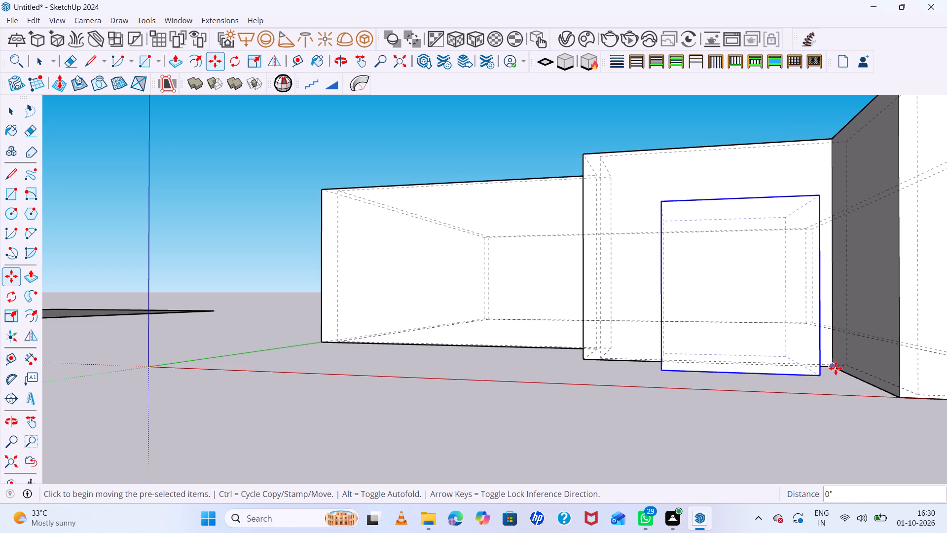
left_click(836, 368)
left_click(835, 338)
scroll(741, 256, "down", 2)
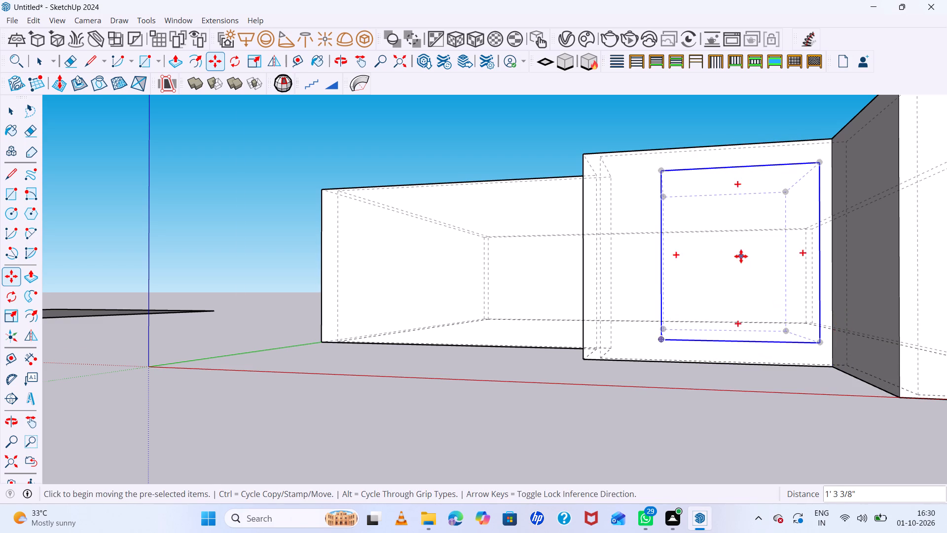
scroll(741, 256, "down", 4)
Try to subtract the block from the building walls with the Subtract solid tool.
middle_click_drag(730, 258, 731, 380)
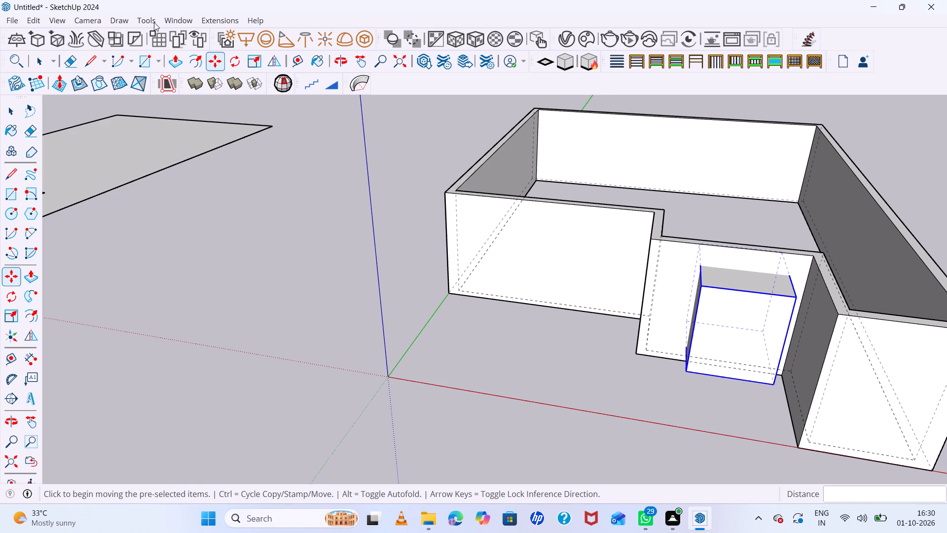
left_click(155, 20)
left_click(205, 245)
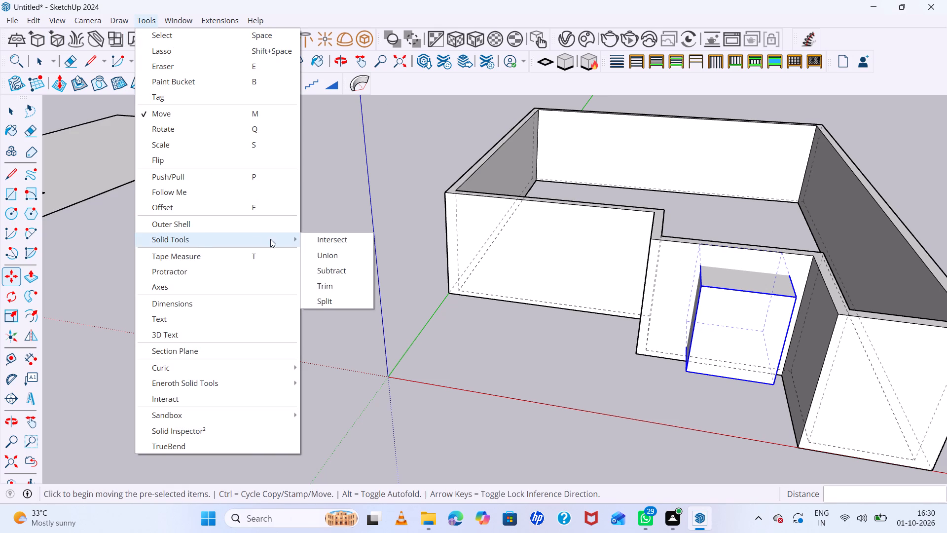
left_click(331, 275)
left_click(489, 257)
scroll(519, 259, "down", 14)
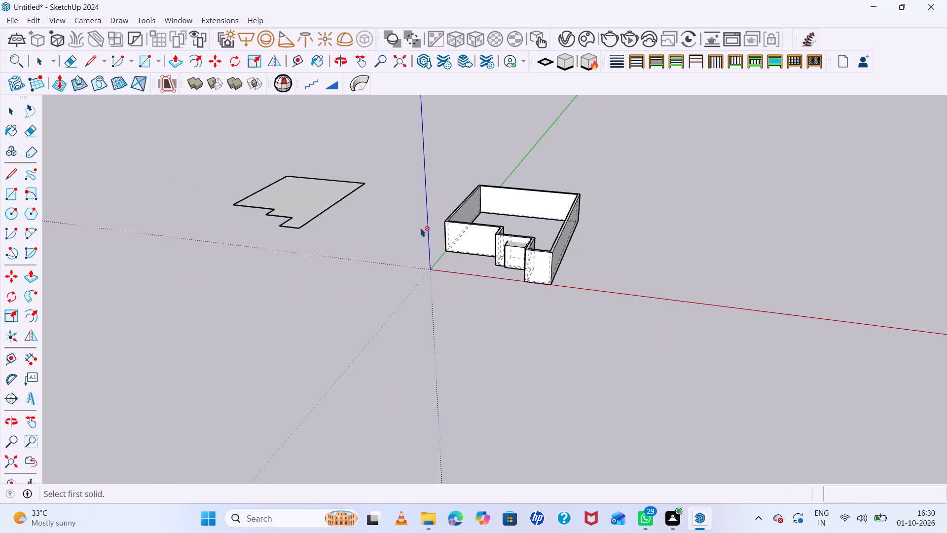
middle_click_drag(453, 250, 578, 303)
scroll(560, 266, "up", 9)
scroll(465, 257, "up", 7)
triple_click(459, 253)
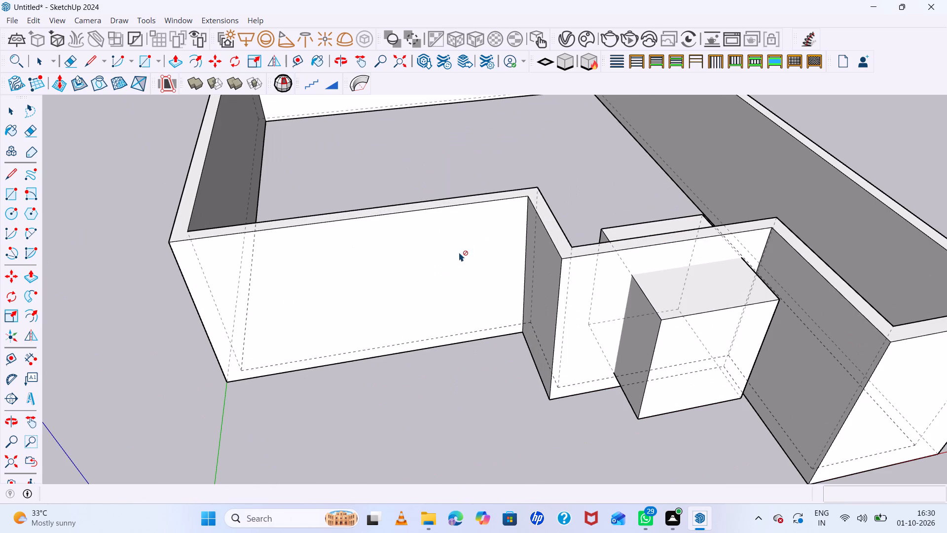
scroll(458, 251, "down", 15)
Undo the block's move, grouping and construction, back to the walls with the floor face in place.
key("ctrl+z")
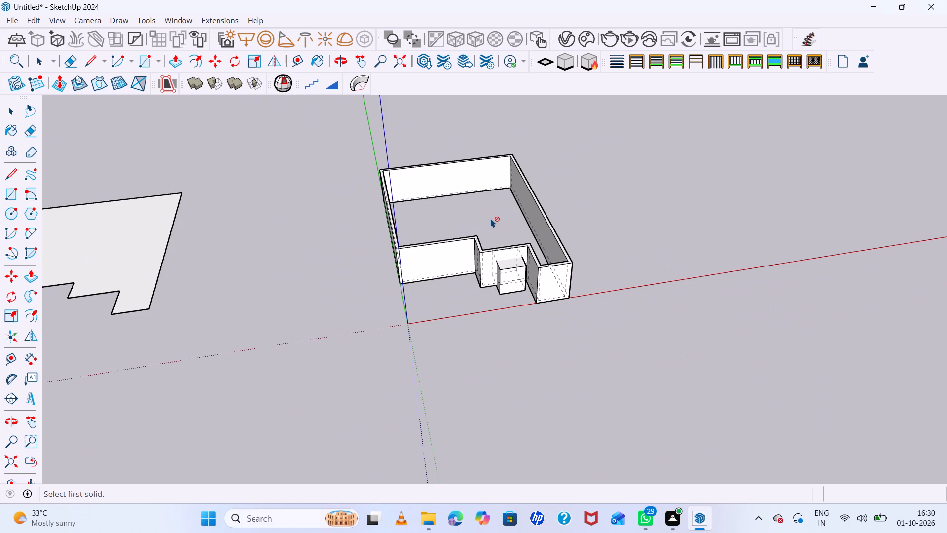
key("ctrl+z")
key("ctrl+z")
key("ctrl+z")
key("ctrl+z")
key("ctrl+z")
key("ctrl+z")
key("ctrl+z")
key("ctrl+z")
key("ctrl+z")
key("ctrl+z")
key("ctrl+z")
key("ctrl+z")
key("ctrl+z")
key("ctrl+z")
key("ctrl+z")
key("ctrl+z")
key("ctrl+z")
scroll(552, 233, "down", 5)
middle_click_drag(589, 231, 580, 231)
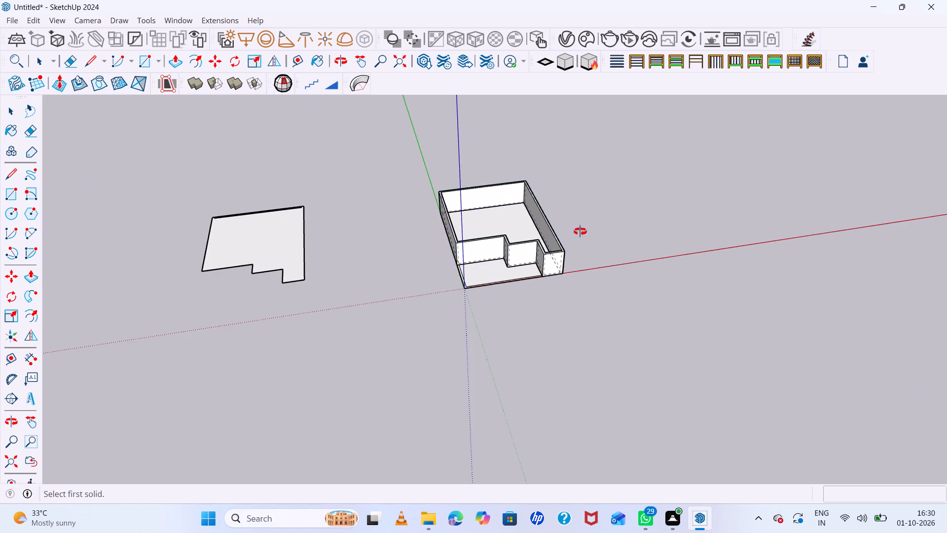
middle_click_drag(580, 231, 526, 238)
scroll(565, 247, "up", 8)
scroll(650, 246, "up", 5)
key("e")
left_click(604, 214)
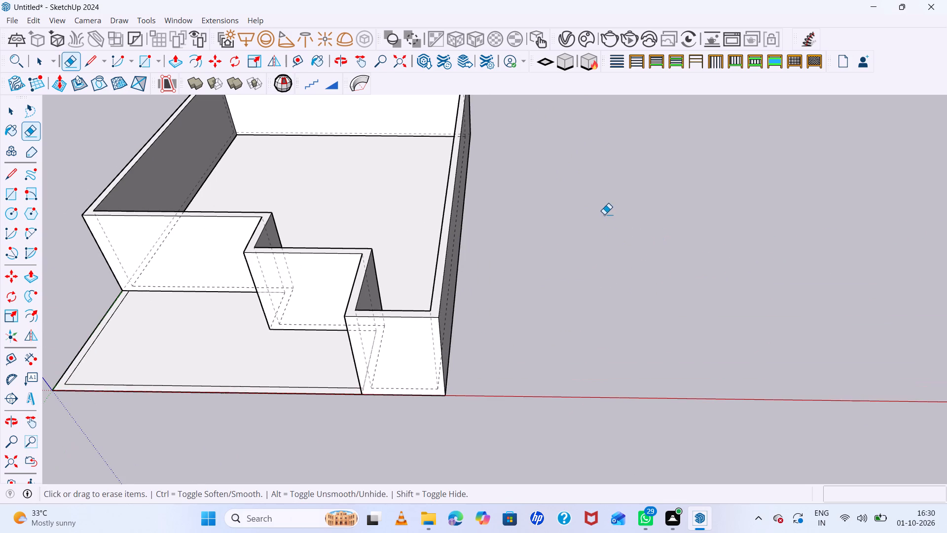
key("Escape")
Draw a test rectangle on the ground beside the building and pull it up about 10' 6 3/8" into a box.
key("r")
left_click(639, 222)
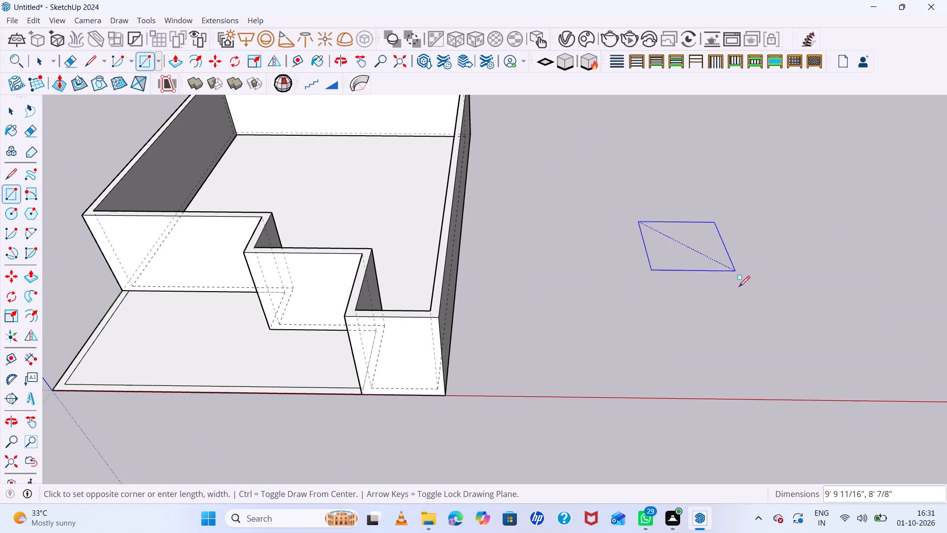
left_click(741, 314)
key("p")
left_click_drag(712, 300, 710, 293)
key("ctrl+z")
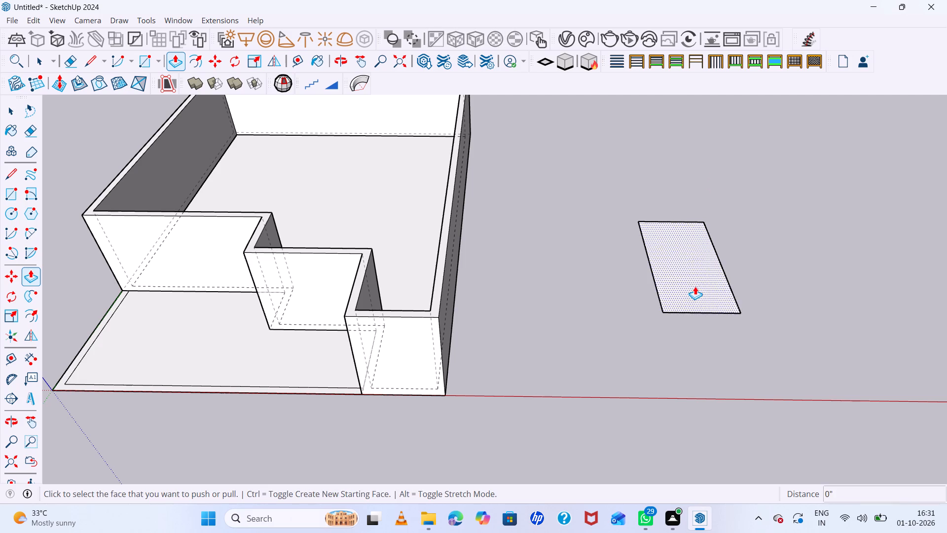
left_click(695, 286)
left_click(696, 202)
middle_click_drag(776, 291, 729, 277)
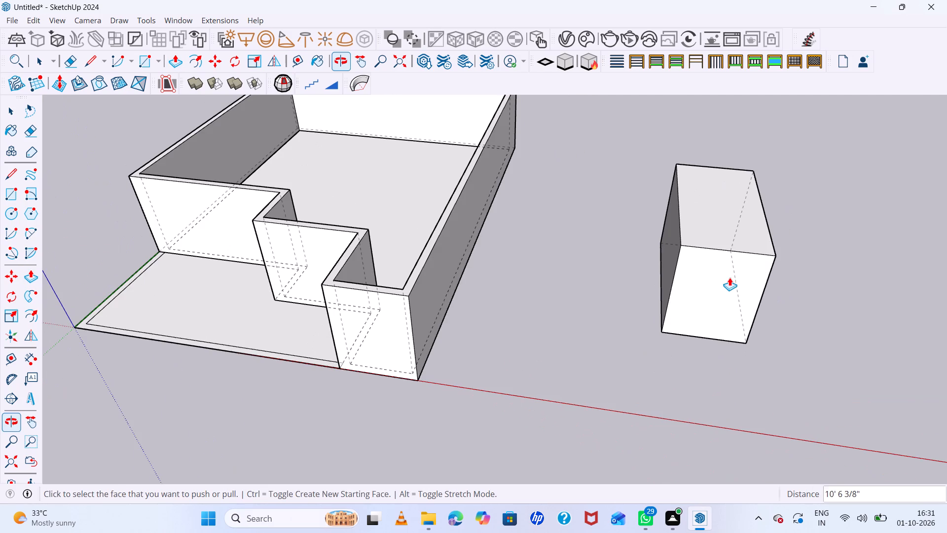
Turn off the dashed display of back edges.
key("k")
Make the entire test box beside the building a group.
key("r")
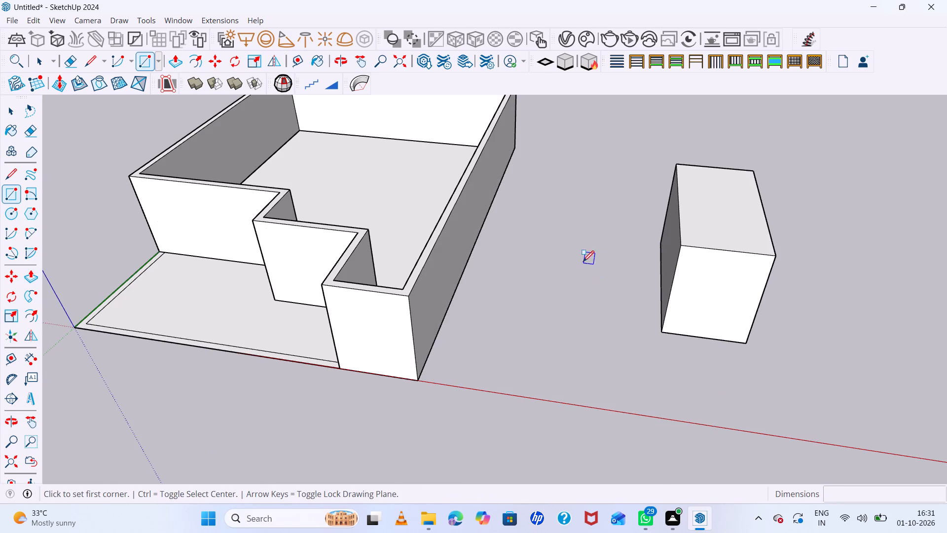
key("space")
triple_click(722, 241)
left_click(722, 240)
right_click(722, 240)
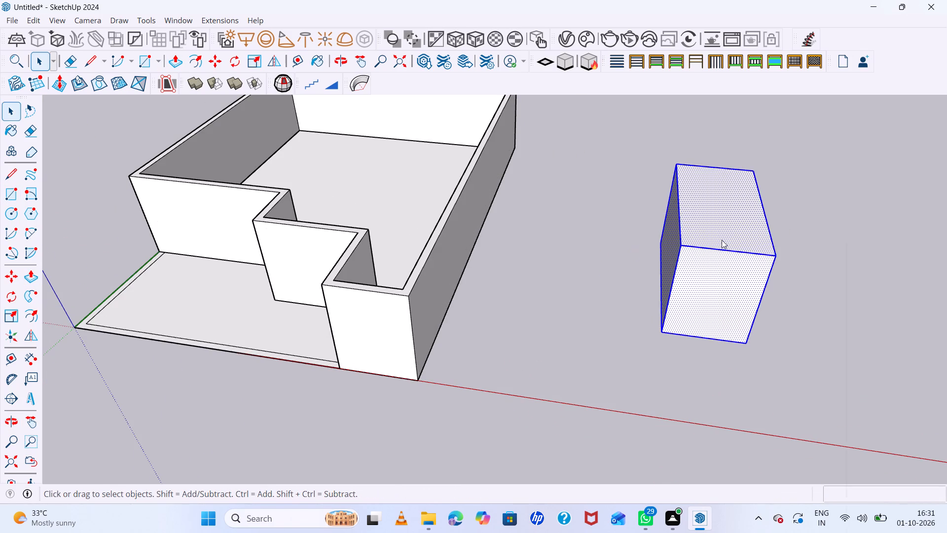
left_click(777, 353)
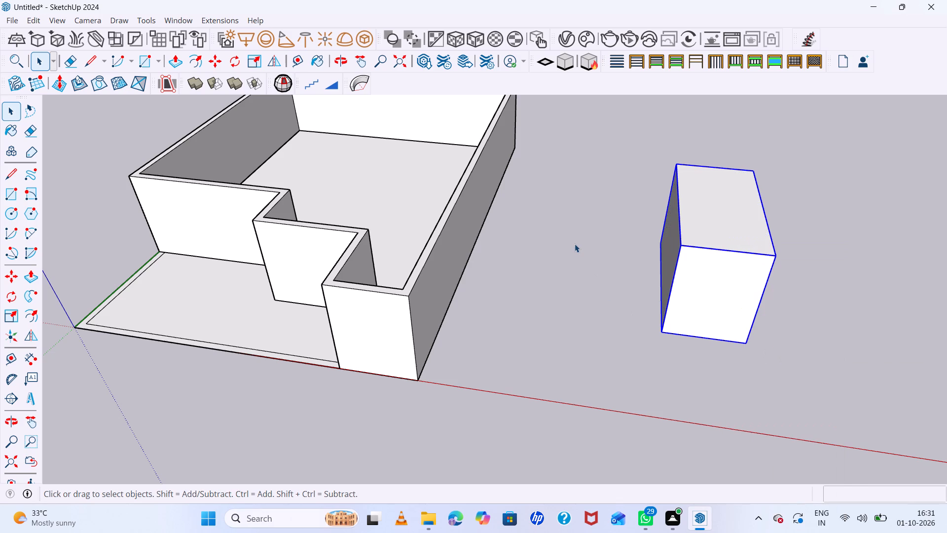
Draw a wider ground rectangle crossing the grouped box and pull it up into a lower block passing through it.
key("r")
left_click(615, 239)
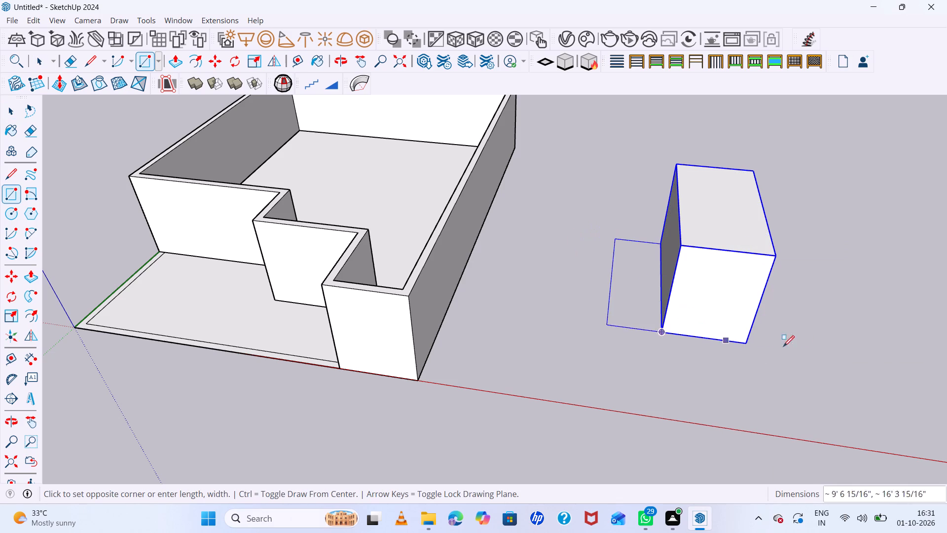
left_click(809, 341)
key("p")
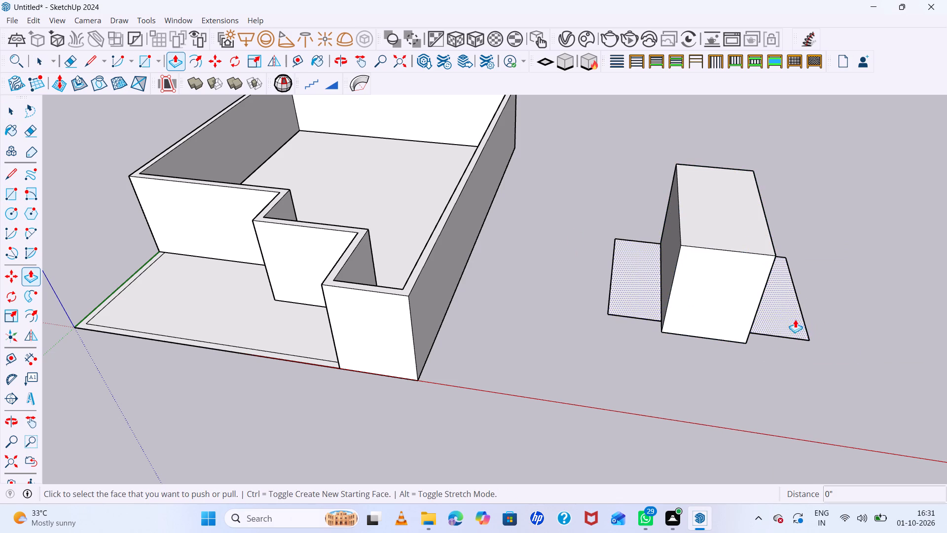
left_click(795, 317)
left_click(792, 253)
Make the entire lower crossing block a group.
key("space")
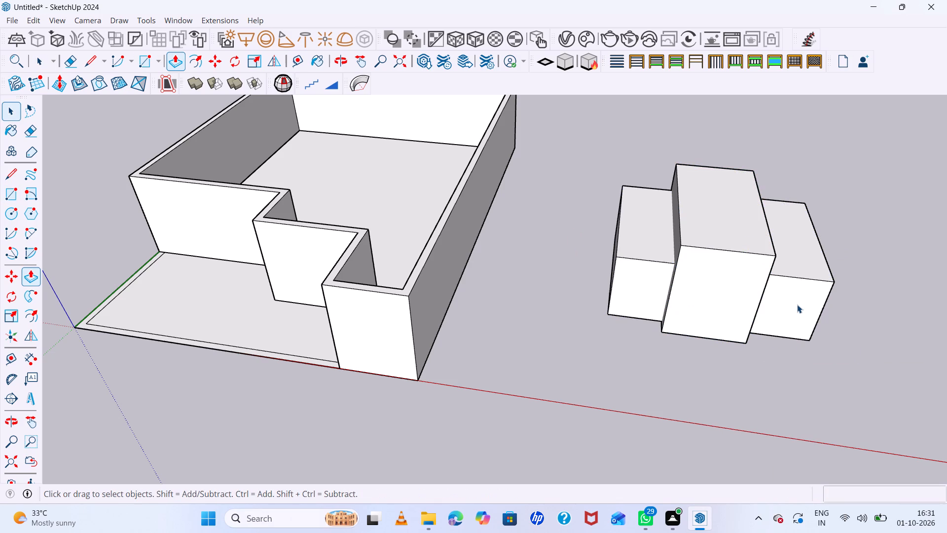
triple_click(797, 305)
left_click(797, 305)
right_click(797, 305)
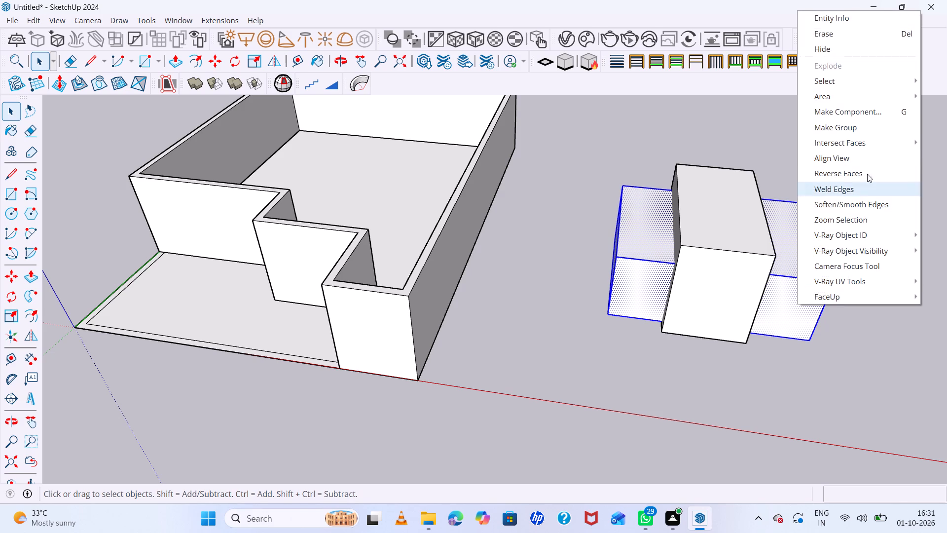
left_click(857, 131)
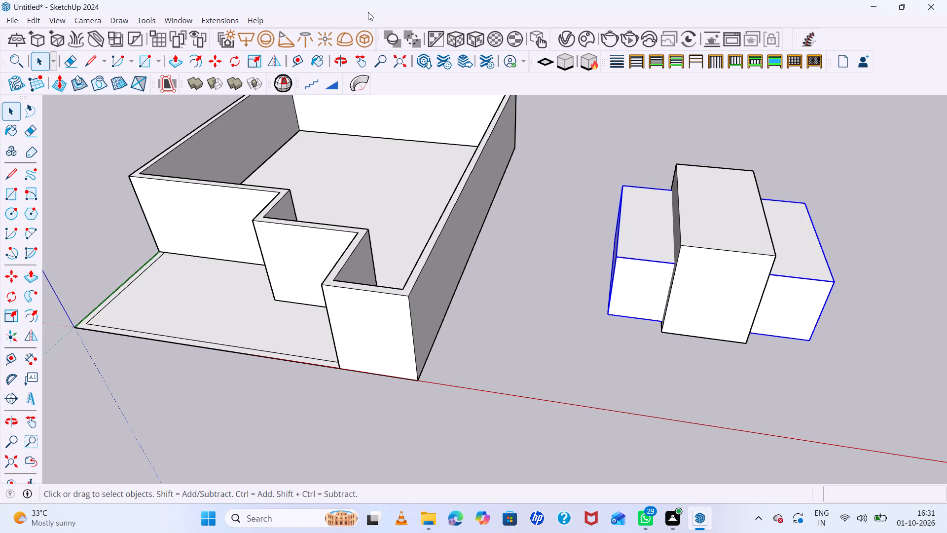
Subtract the lower crossing block from the tall test box with the Subtract solid tool.
left_click(133, 23)
left_click(151, 22)
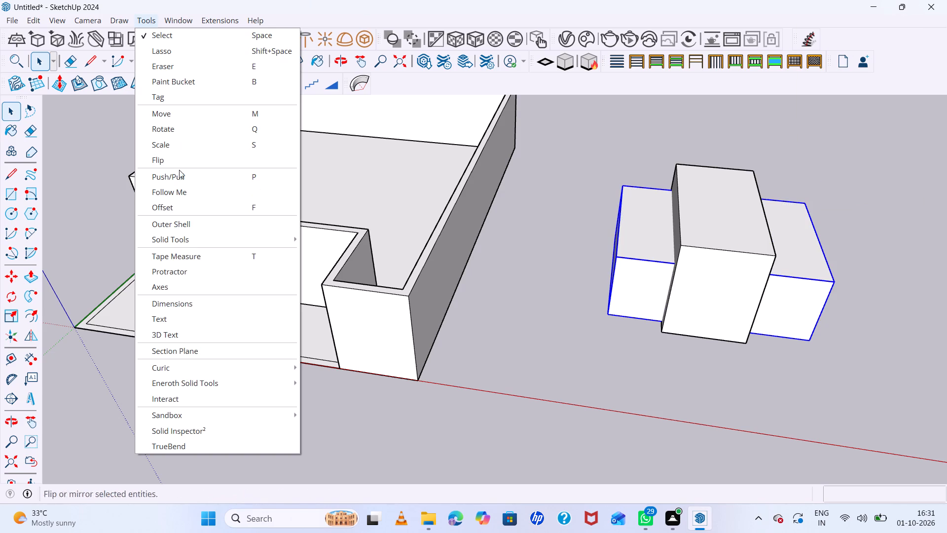
left_click(192, 244)
left_click(349, 273)
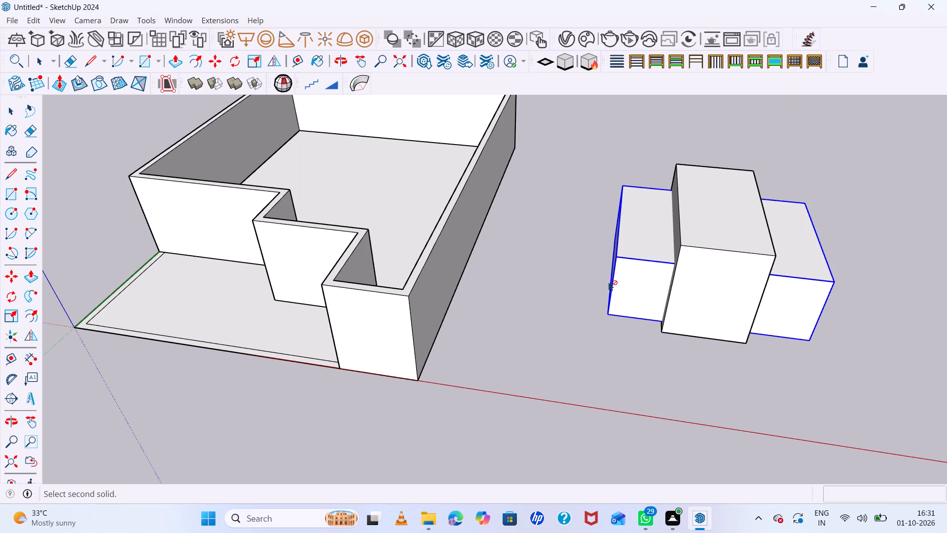
left_click(718, 288)
middle_click_drag(692, 300, 689, 159)
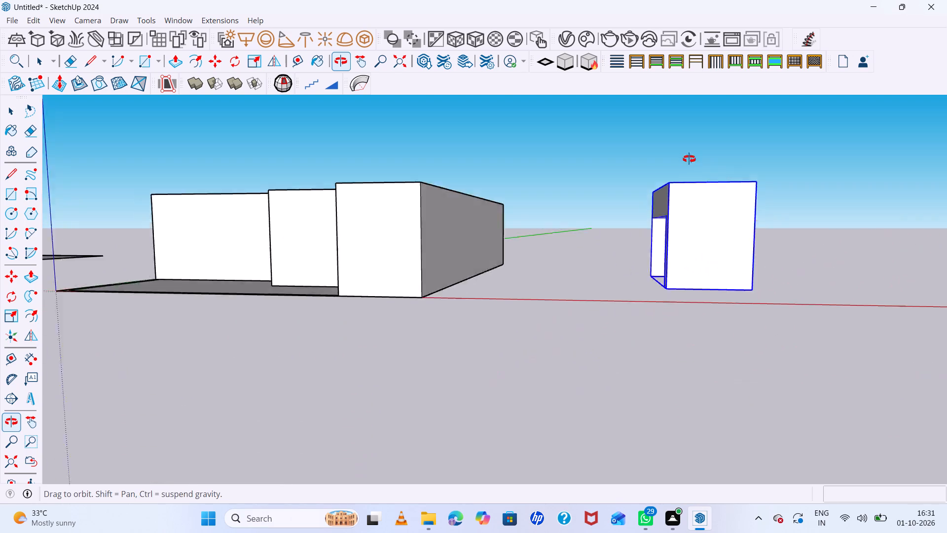
middle_click_drag(689, 159, 759, 236)
scroll(696, 231, "down", 3)
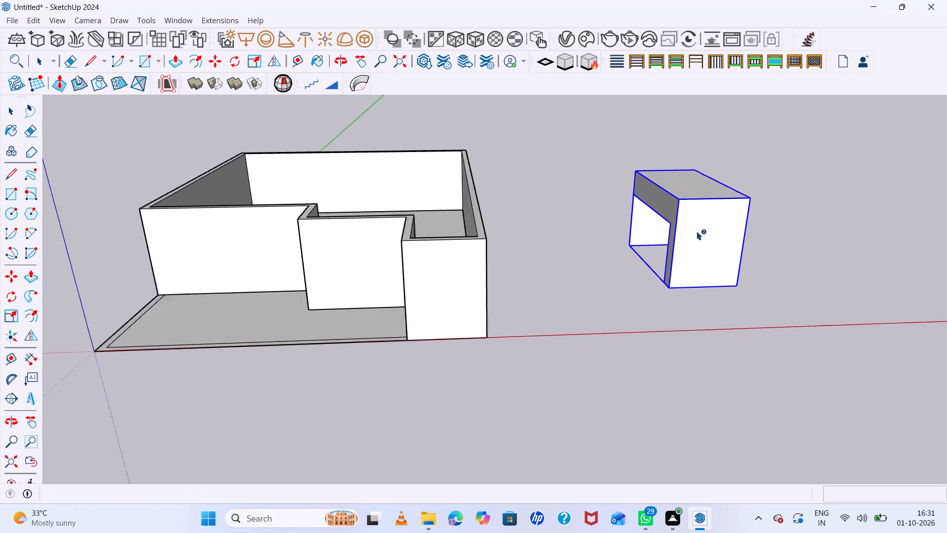
scroll(696, 231, "down", 2)
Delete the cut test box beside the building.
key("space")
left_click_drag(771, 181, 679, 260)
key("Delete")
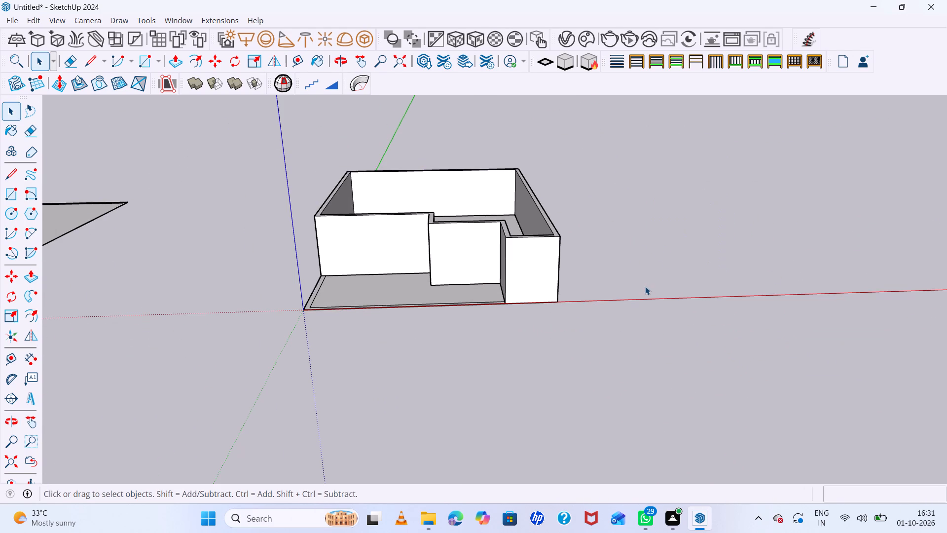
Undo the test blocks and the wall extrusion, going back to the flat floor plan with wall outlines.
key("ctrl+z")
key("ctrl+z")
key("ctrl+z")
key("ctrl+z")
key("ctrl+z")
key("ctrl+z")
key("ctrl+z")
key("ctrl+z")
key("ctrl+z")
key("ctrl+z")
key("ctrl+z")
key("ctrl+z")
key("ctrl+z")
key("ctrl+z")
key("ctrl+z")
key("ctrl+z")
key("ctrl+z")
key("ctrl+z")
key("ctrl+z")
key("ctrl+z")
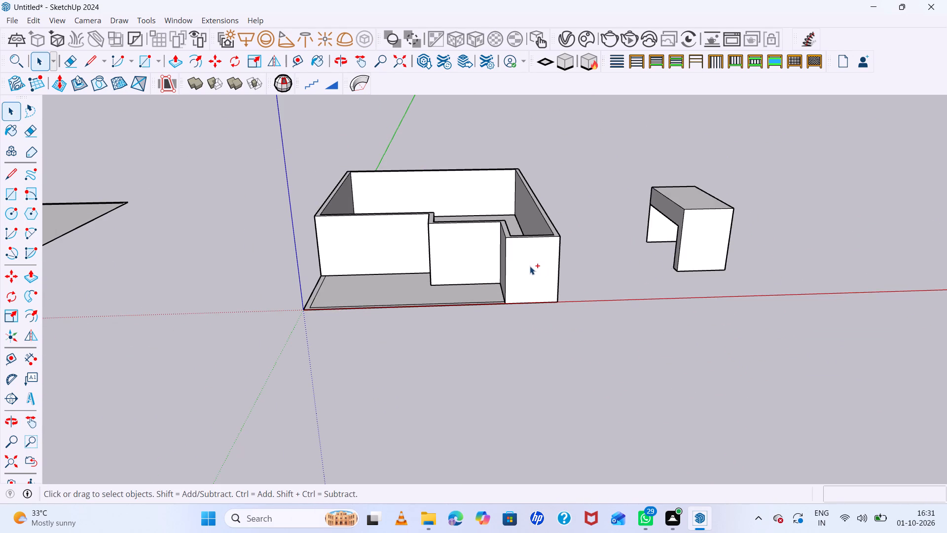
Delete the short dividing edge across the wall strip at the lower corner of the first recess step.
middle_click_drag(530, 265, 532, 408)
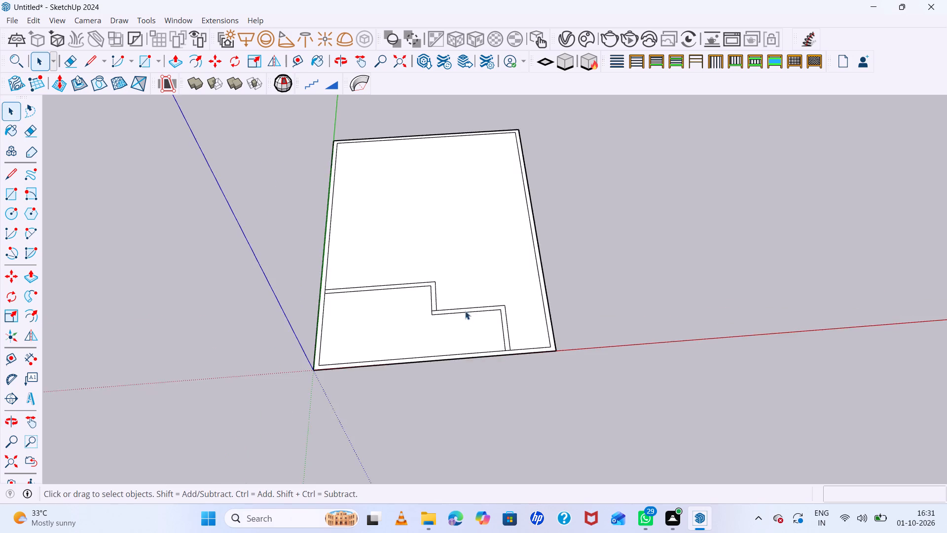
scroll(457, 301, "up", 6)
scroll(611, 353, "down", 1)
left_click(429, 321)
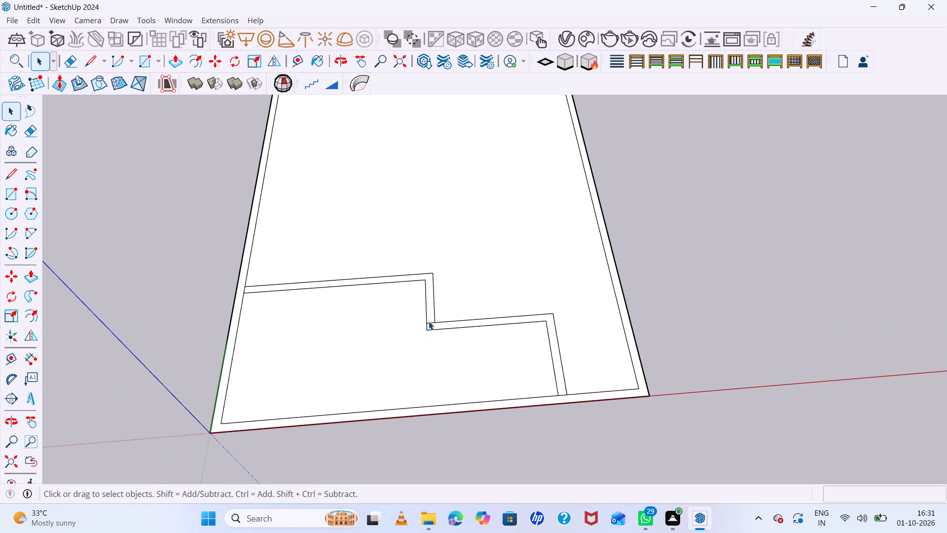
left_click(429, 321)
scroll(429, 321, "up", 5)
left_click(432, 321)
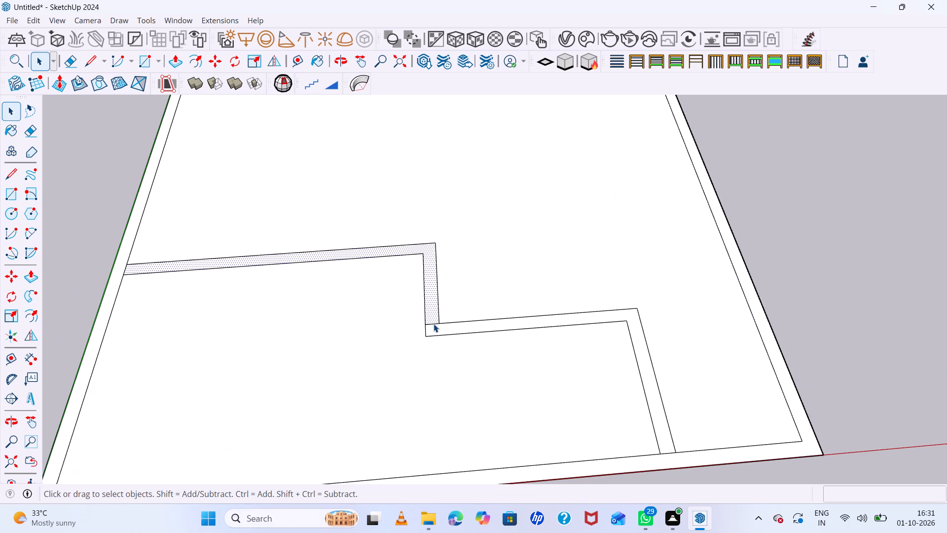
left_click(434, 324)
key("Delete")
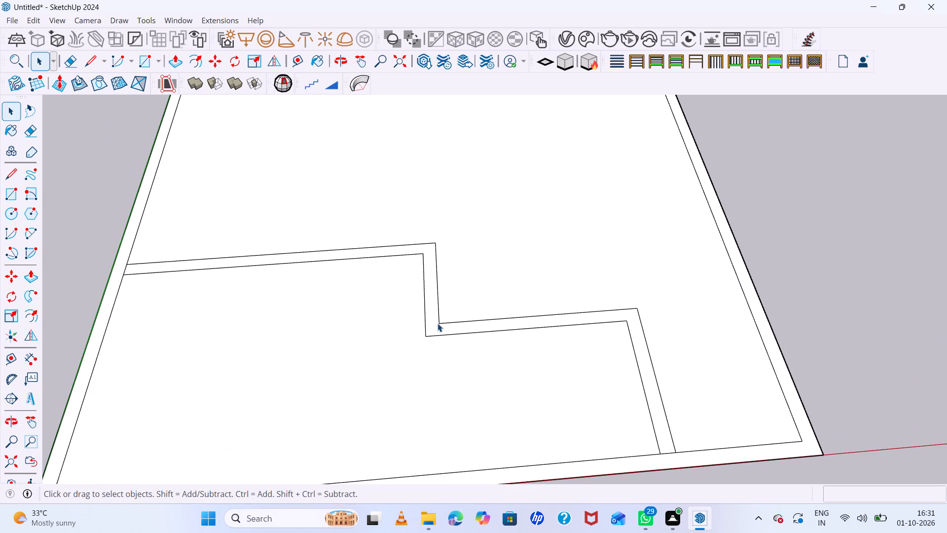
Extend the recessed wall's outer edge to the plan's outer side edge and erase the line crossing that wall junction.
scroll(437, 323, "down", 6)
scroll(233, 278, "up", 7)
key("l")
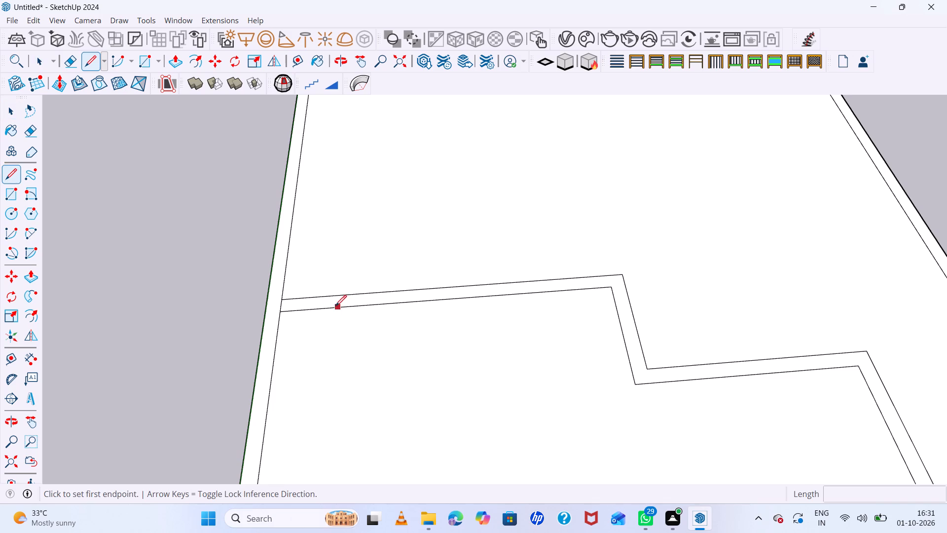
scroll(311, 315, "up", 7)
left_click(261, 306)
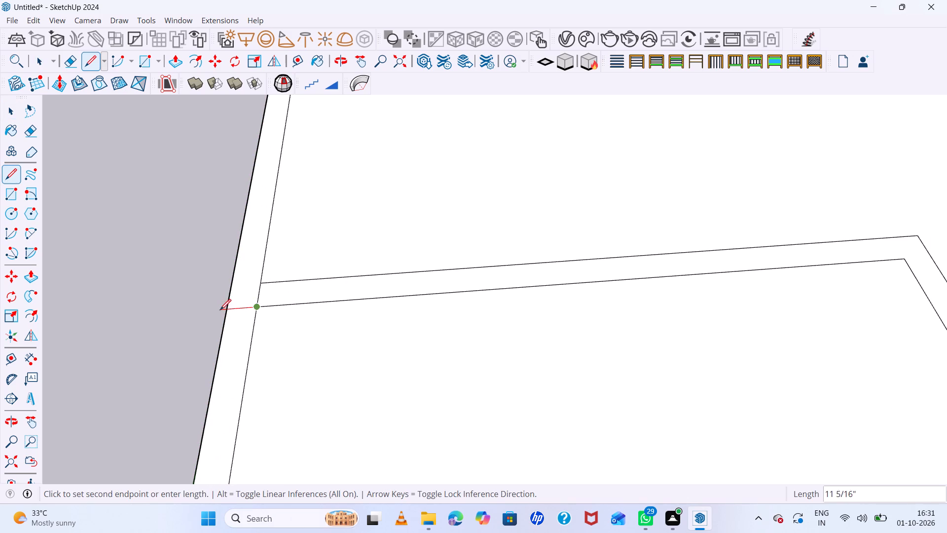
left_click(226, 311)
scroll(298, 309, "down", 5)
key("space")
key("e")
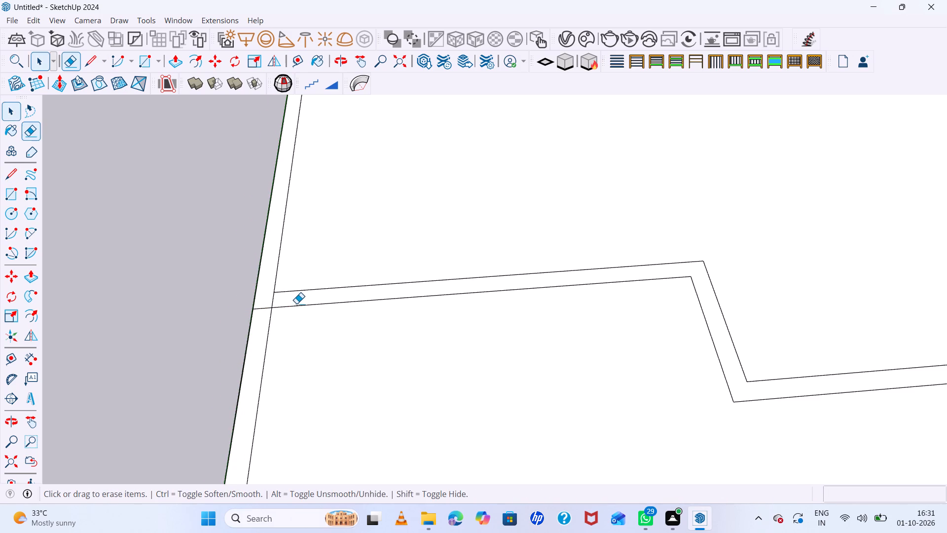
scroll(260, 304, "up", 3)
left_click(279, 301)
scroll(390, 308, "down", 10)
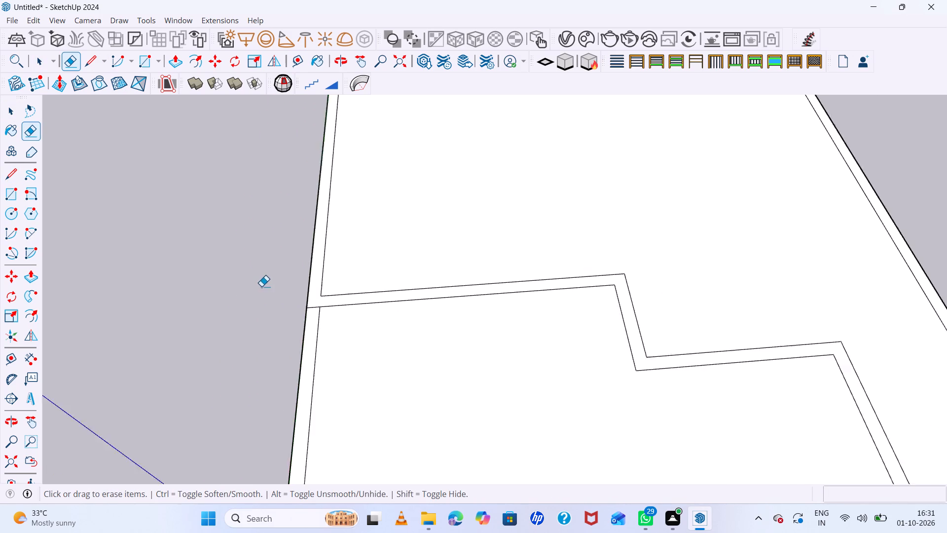
scroll(261, 286, "down", 4)
scroll(578, 396, "up", 8)
key("Escape")
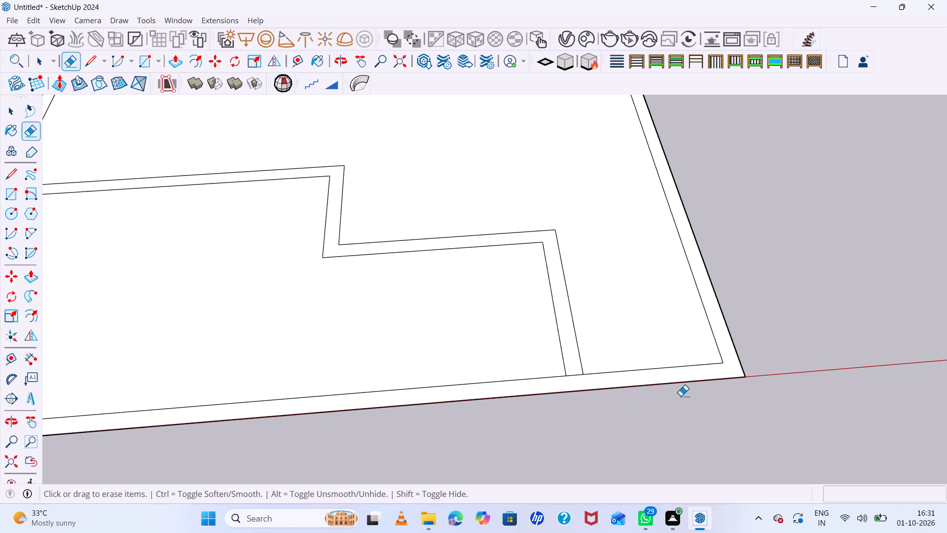
Extend the return wall's outer edge to the plan's front edge and erase the line crossing that wall junction.
key("l")
scroll(614, 375, "up", 7)
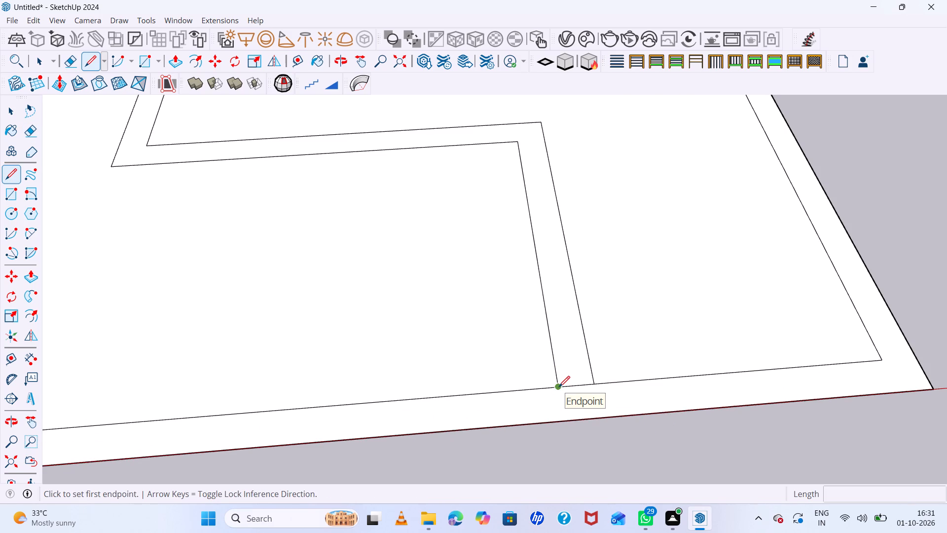
left_click(559, 387)
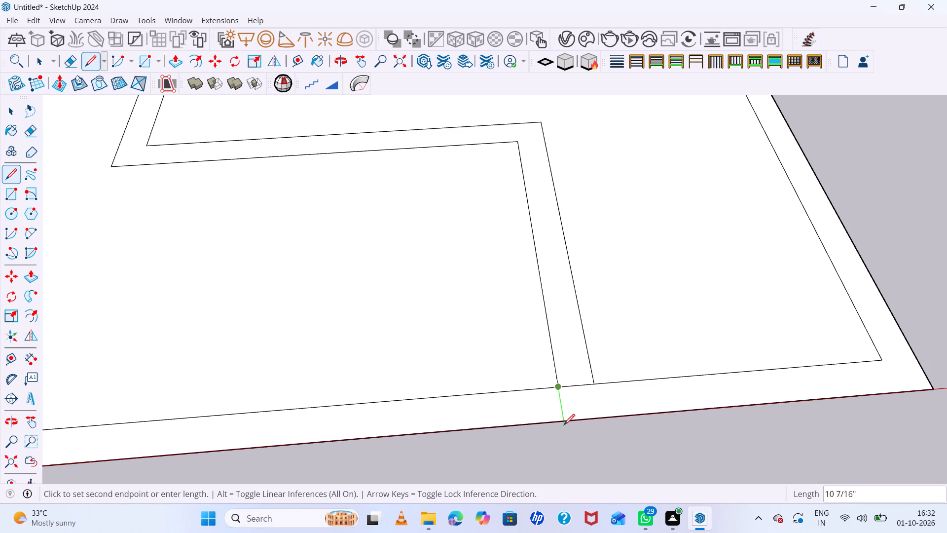
left_click(562, 420)
key("e")
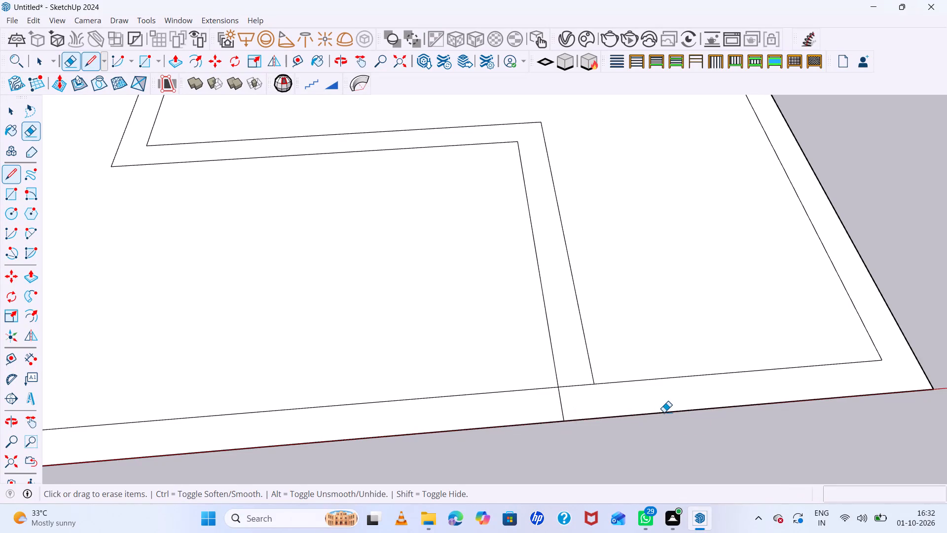
left_click(581, 384)
scroll(572, 389, "down", 6)
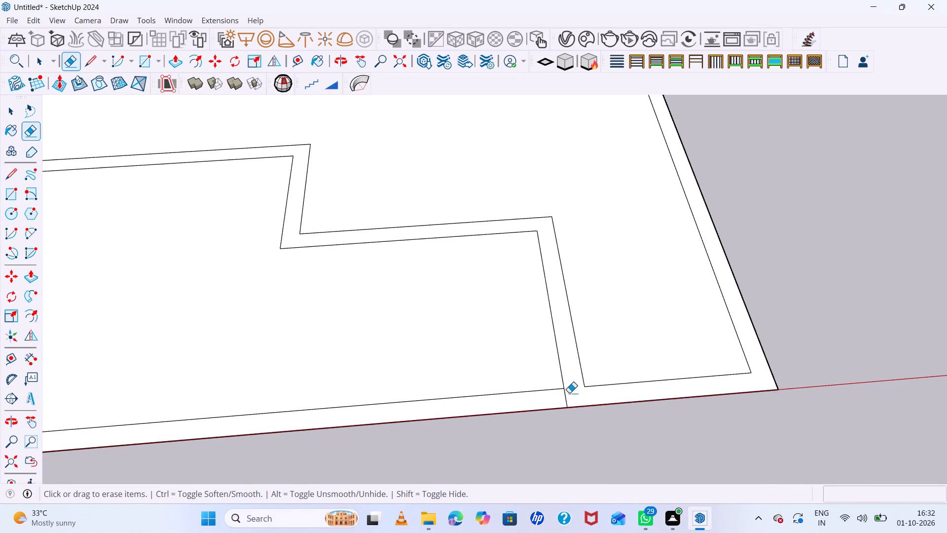
Erase the leftover front and side outline edges enclosing the area in front of the recessed walls.
scroll(456, 357, "down", 6)
left_click_drag(456, 357, 456, 389)
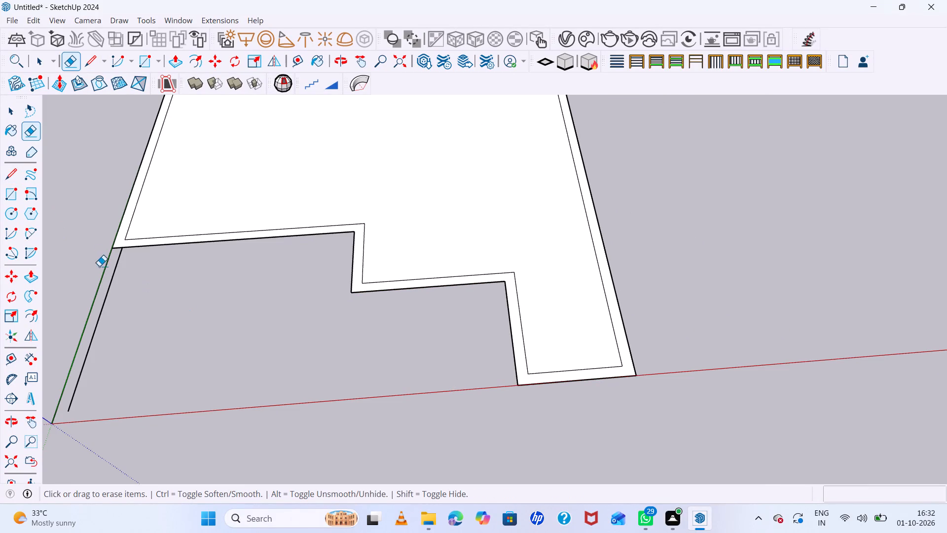
left_click_drag(102, 270, 122, 288)
scroll(212, 321, "down", 6)
key("space")
left_click(375, 229)
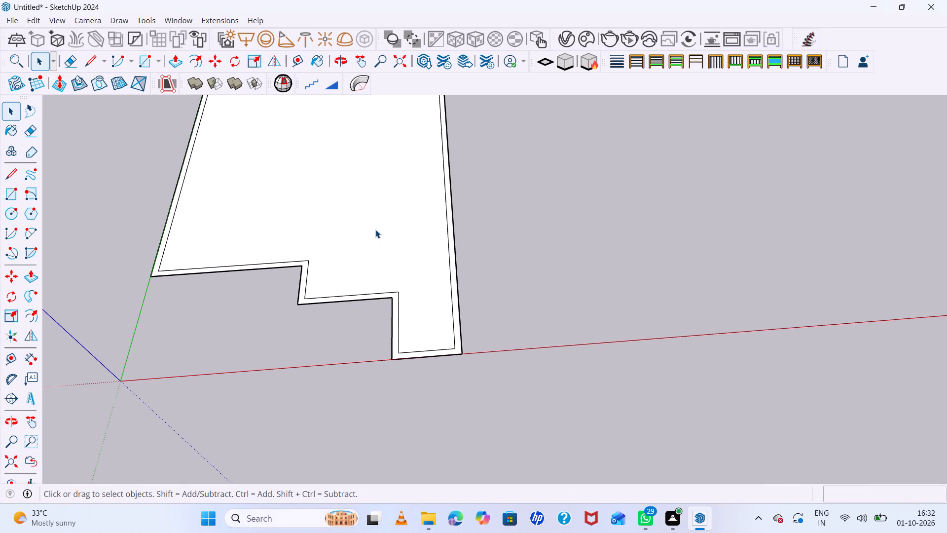
key("ctrl+z")
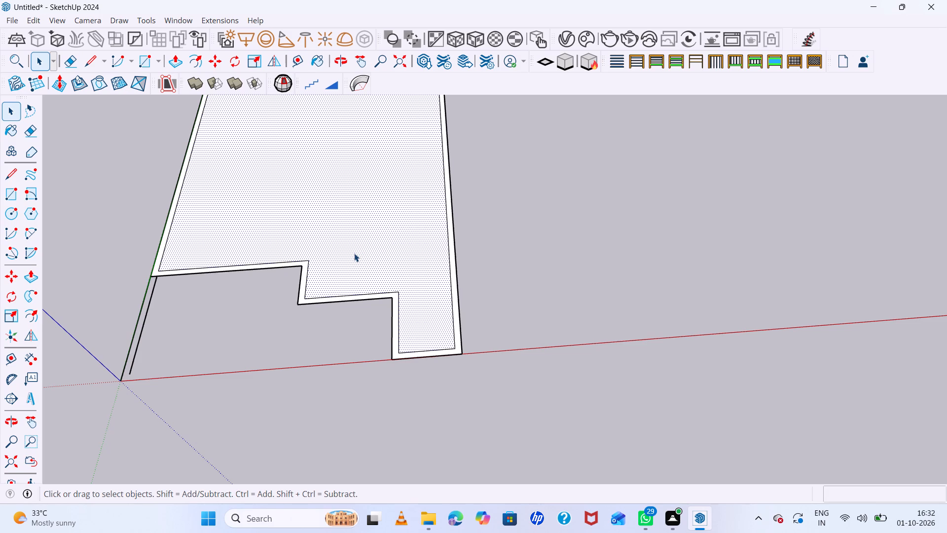
key("Escape")
key("e")
left_click_drag(125, 305, 183, 354)
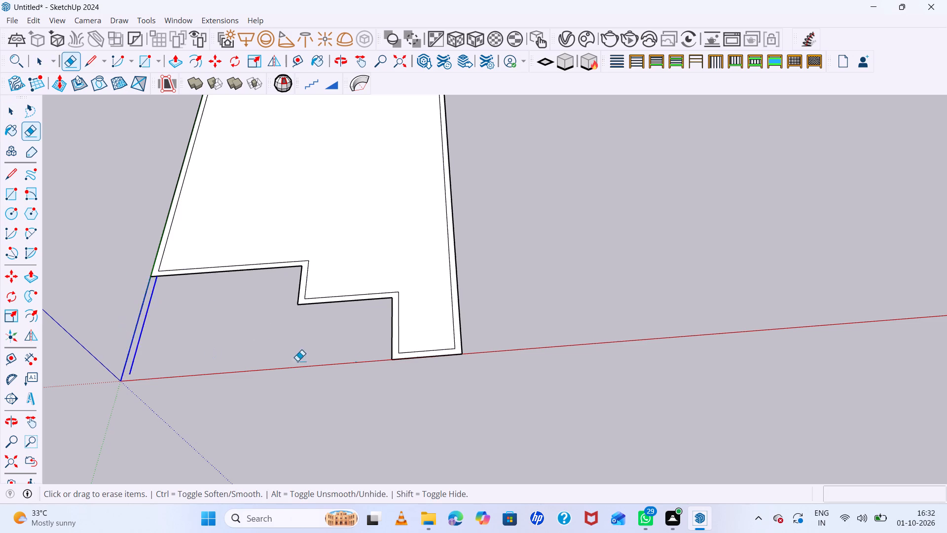
Cut away the interior floor face, leaving only the wall strip.
key("space")
left_click(346, 217)
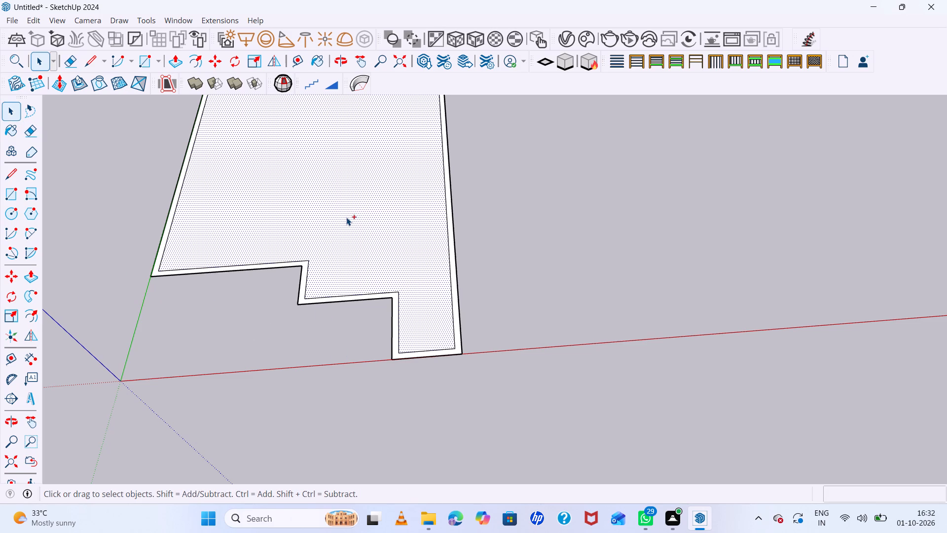
key("ctrl+x")
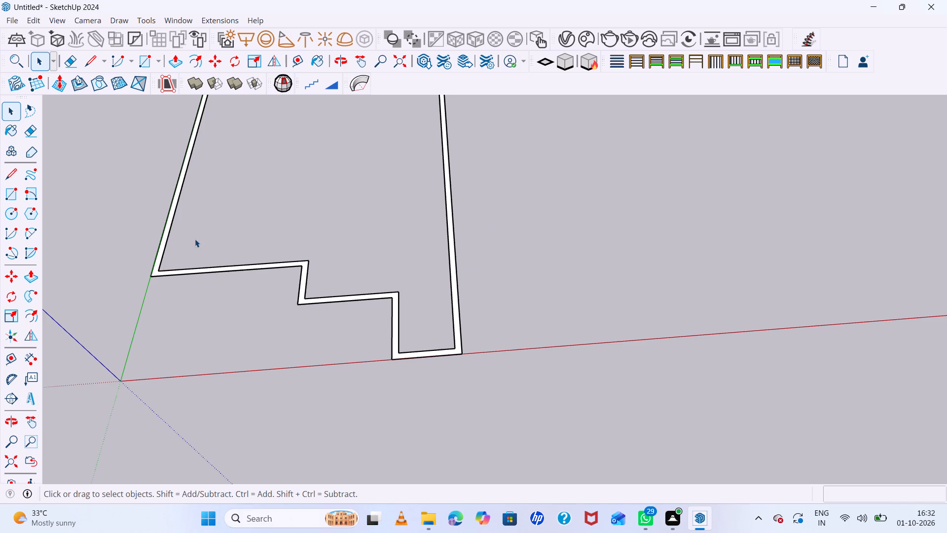
Push/Pull the connected wall strip face up 10'.
scroll(207, 246, "down", 13)
middle_click_drag(259, 282, 275, 180)
scroll(307, 262, "up", 15)
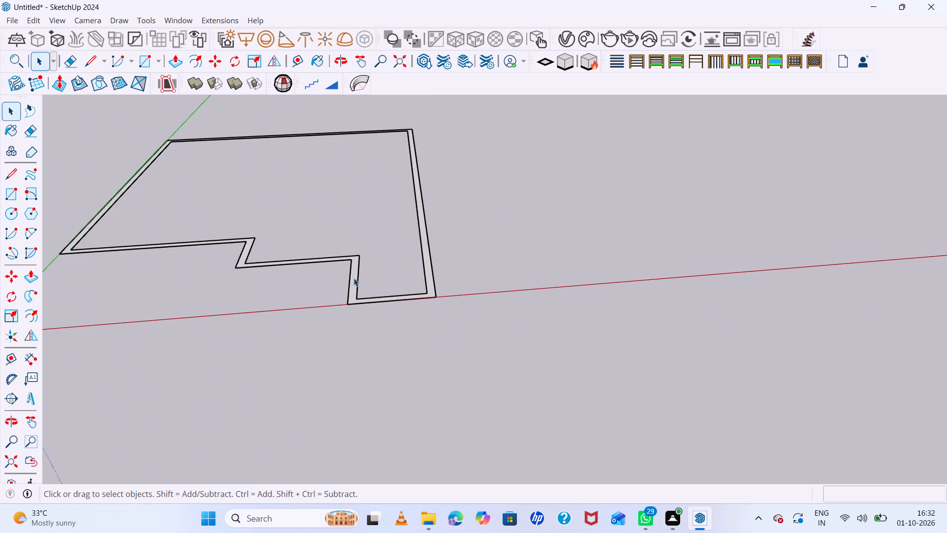
middle_click_drag(369, 270, 377, 337)
scroll(357, 322, "up", 6)
triple_click(356, 321)
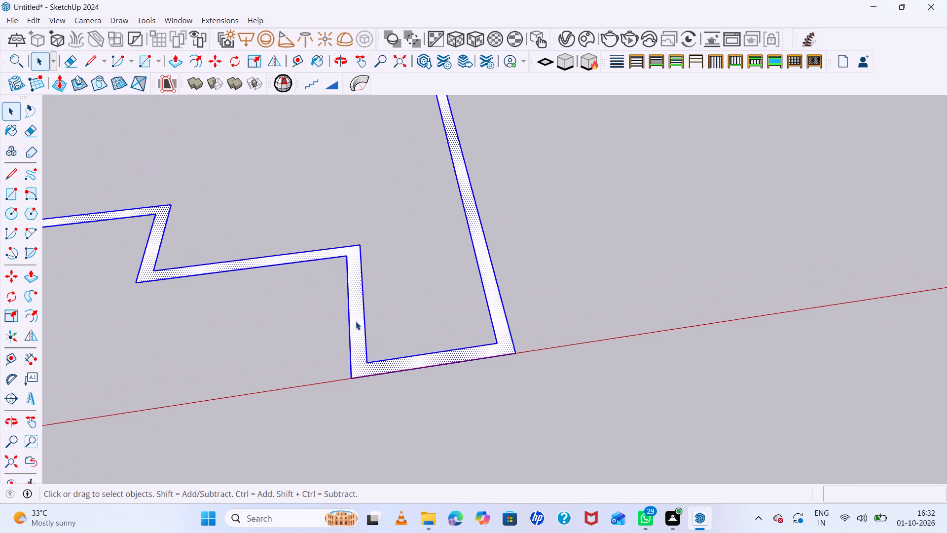
scroll(356, 321, "down", 14)
middle_click_drag(561, 348, 694, 369)
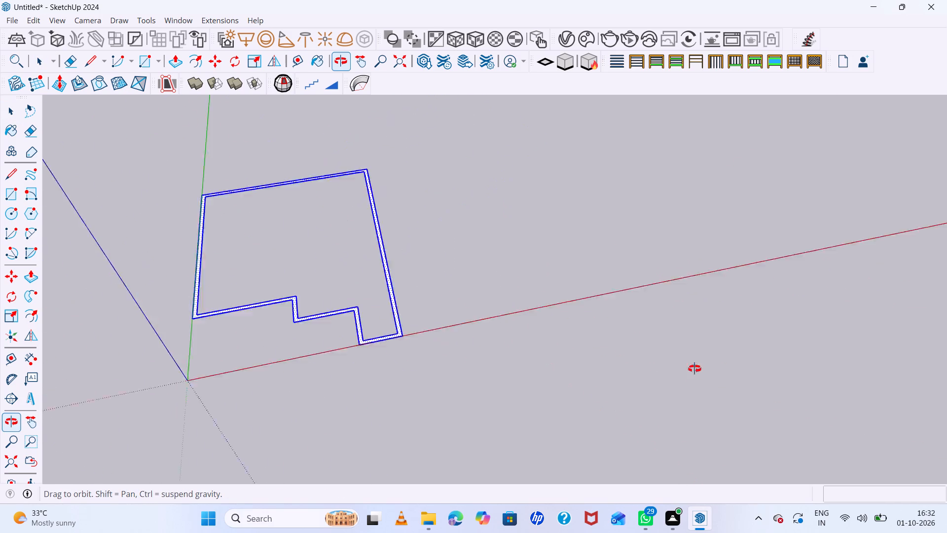
middle_click_drag(694, 369, 528, 356)
scroll(336, 221, "up", 8)
scroll(339, 259, "down", 12)
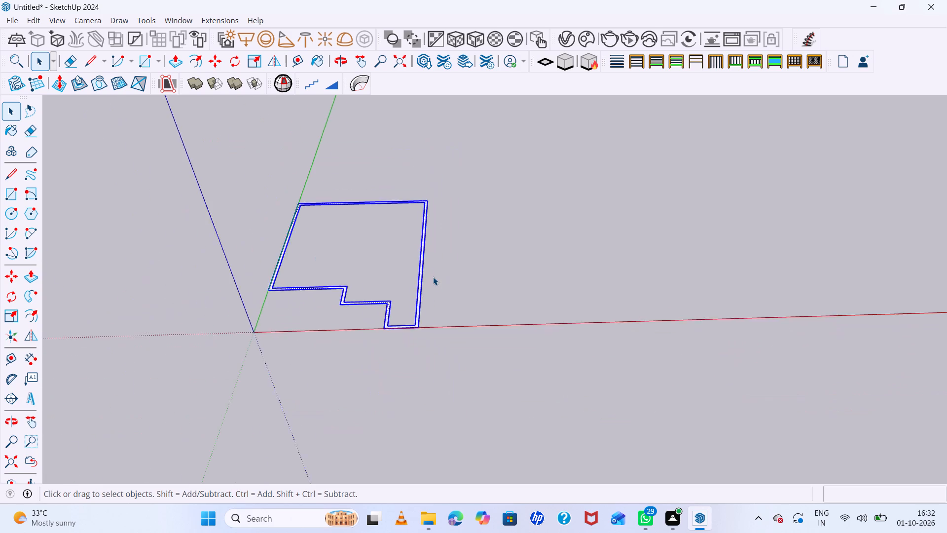
scroll(433, 277, "down", 2)
scroll(317, 268, "up", 11)
middle_click_drag(604, 359, 564, 203)
scroll(568, 224, "up", 1)
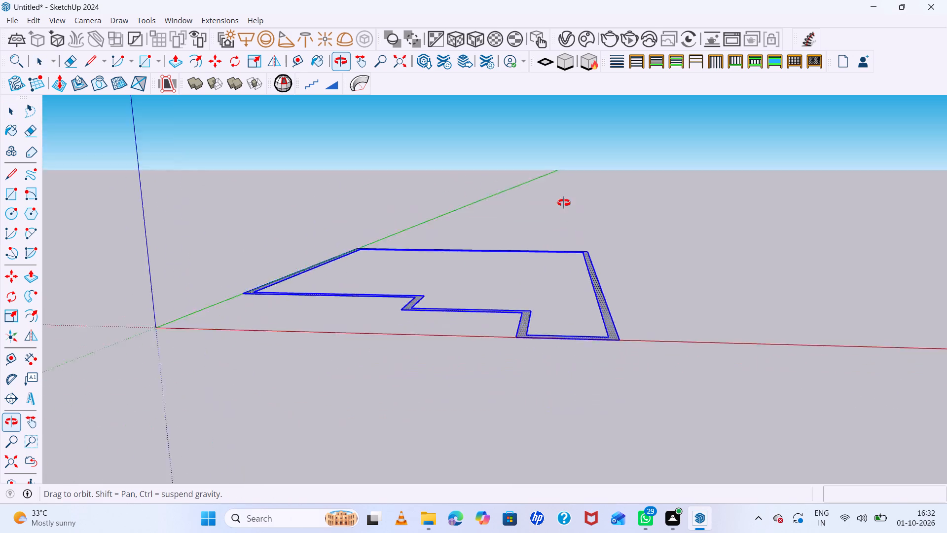
middle_click_drag(564, 203, 570, 159)
scroll(567, 189, "down", 4)
middle_click_drag(566, 205, 565, 329)
scroll(584, 294, "up", 8)
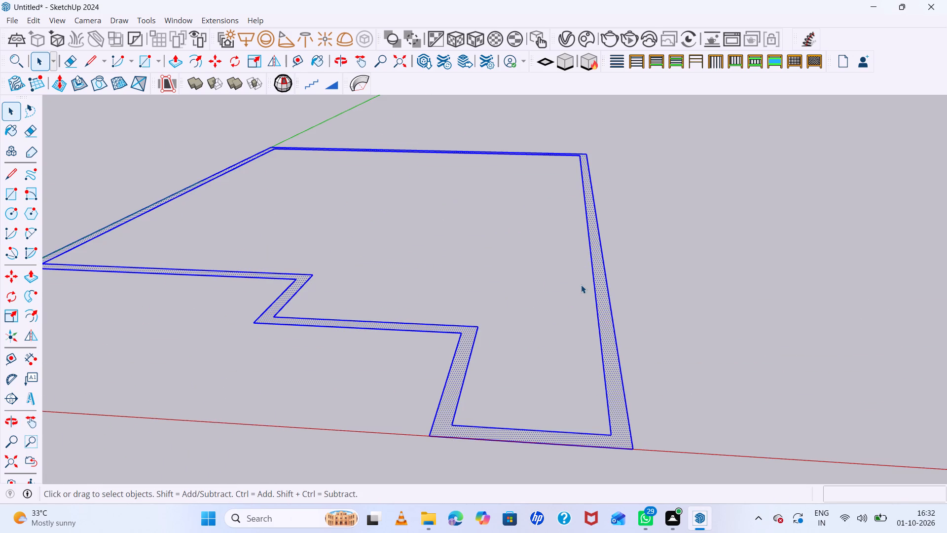
key("p")
left_click(621, 437)
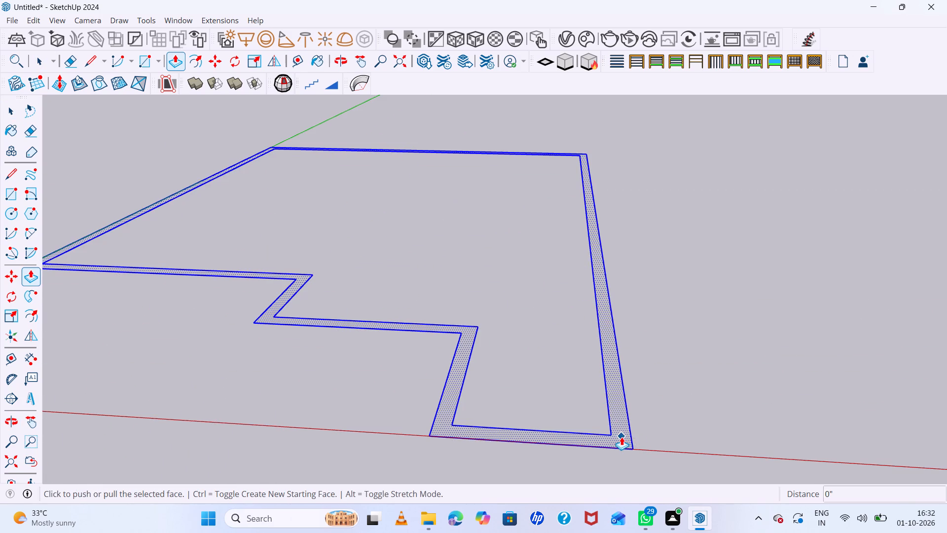
scroll(595, 300, "down", 13)
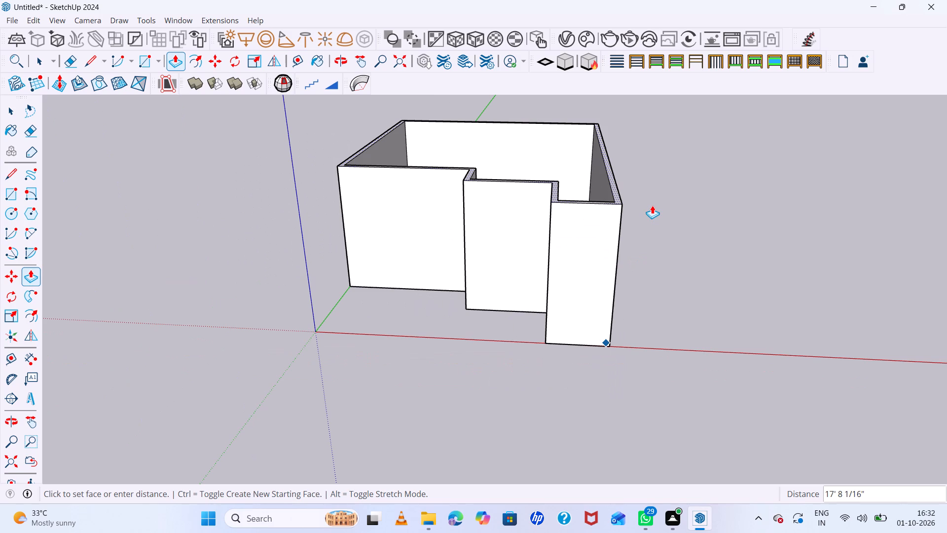
type("10'")
key("Return")
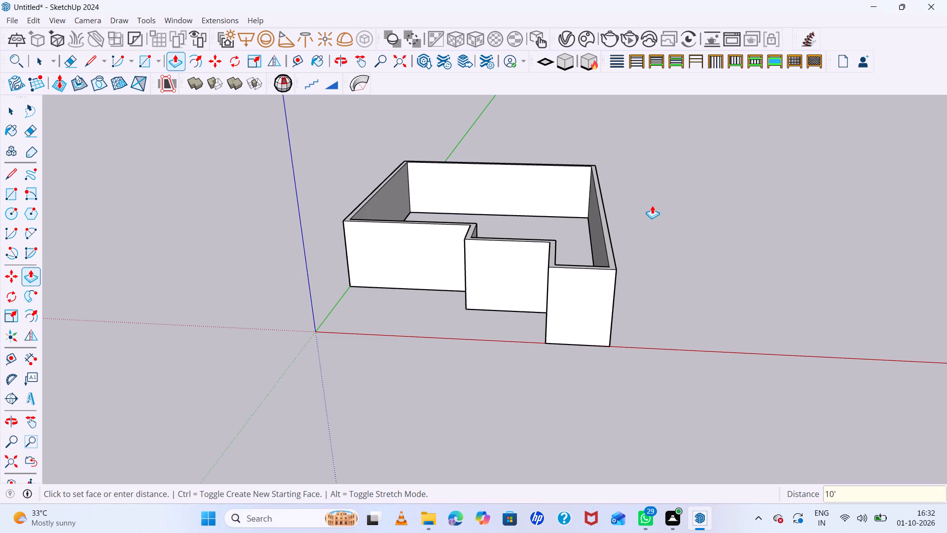
Make the complete set of extruded walls a group.
key("space")
triple_click(556, 301)
left_click(557, 300)
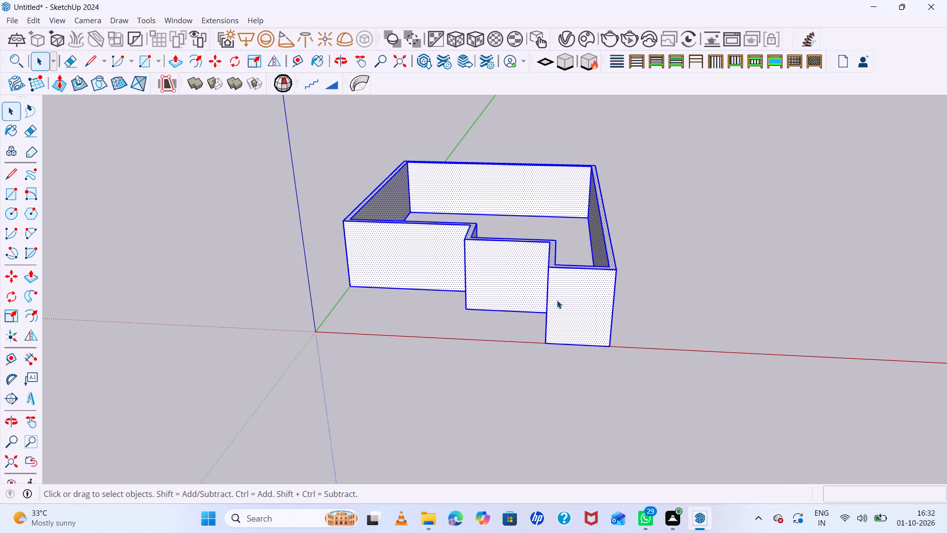
right_click(557, 300)
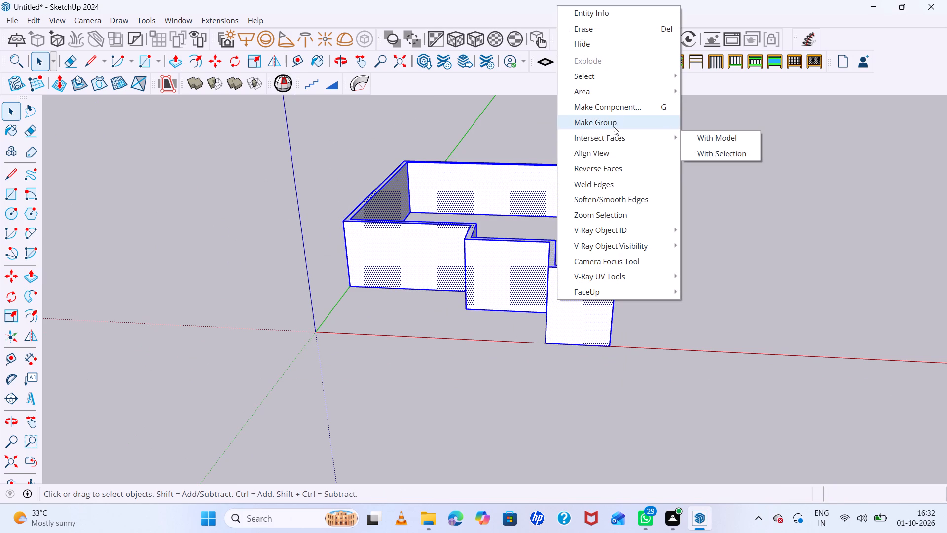
left_click(614, 128)
Show the back edges of the wall group as dashed lines.
middle_click_drag(621, 274, 699, 442)
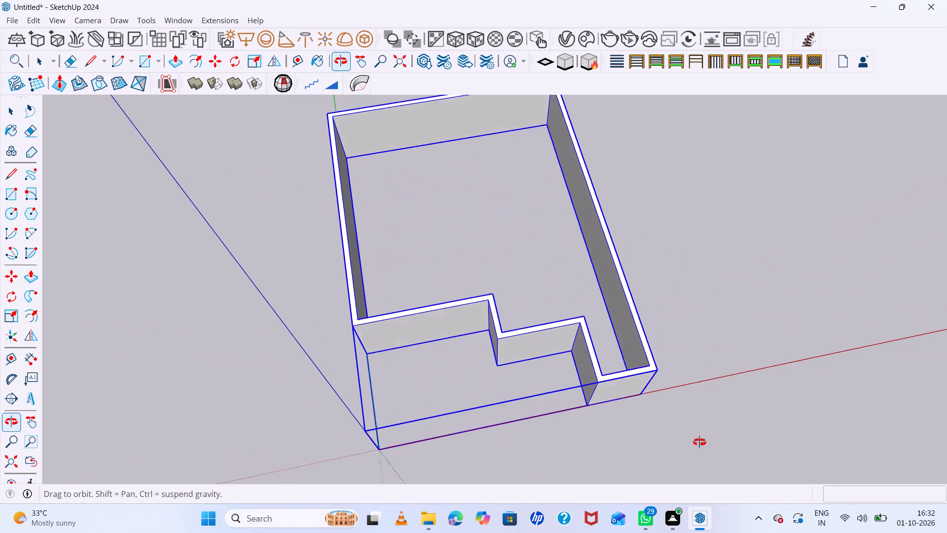
middle_click_drag(699, 442, 674, 227)
scroll(536, 266, "up", 6)
middle_click_drag(621, 295, 617, 308)
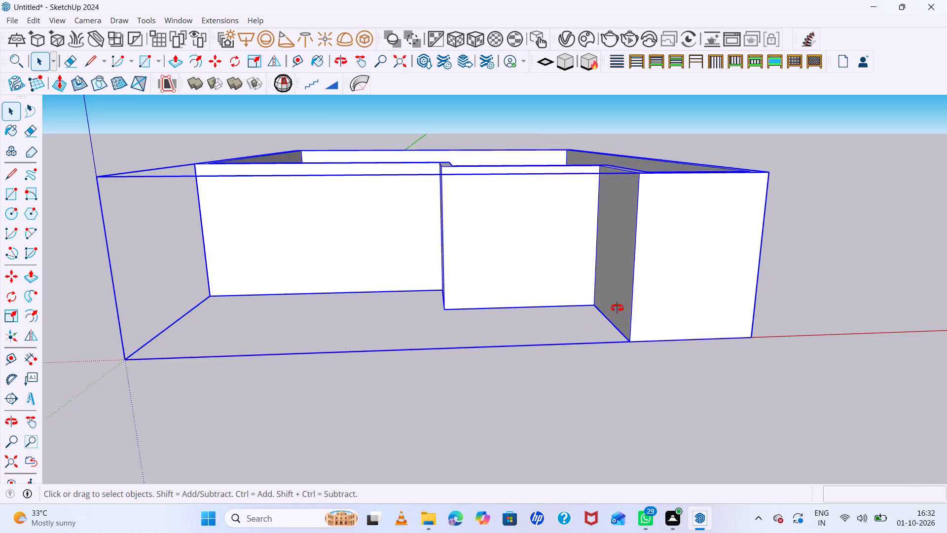
middle_click_drag(617, 308, 610, 328)
key("k")
Draw a rectangle about 3' 8" by 9" across the wall thickness at the base of the recessed front wall.
middle_click_drag(499, 294, 487, 344)
scroll(506, 323, "up", 3)
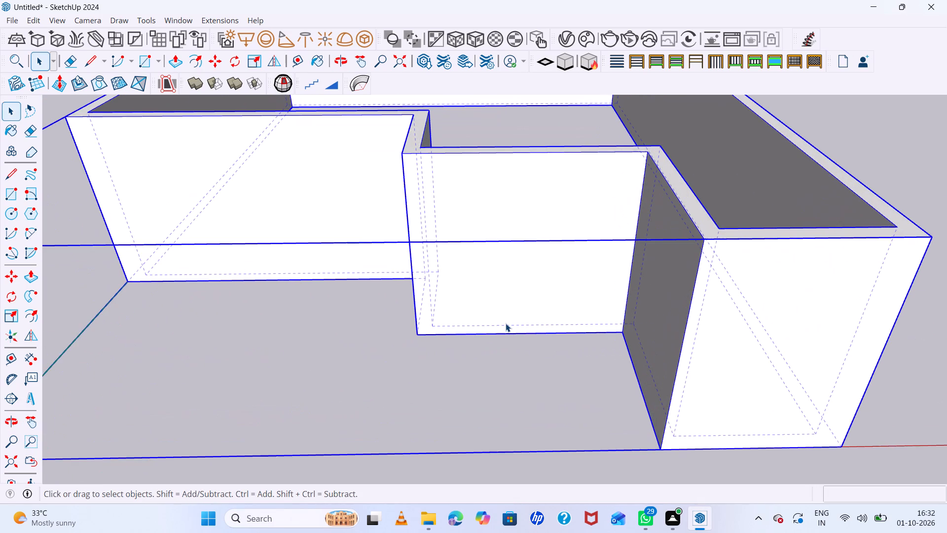
key("r")
scroll(490, 327, "up", 7)
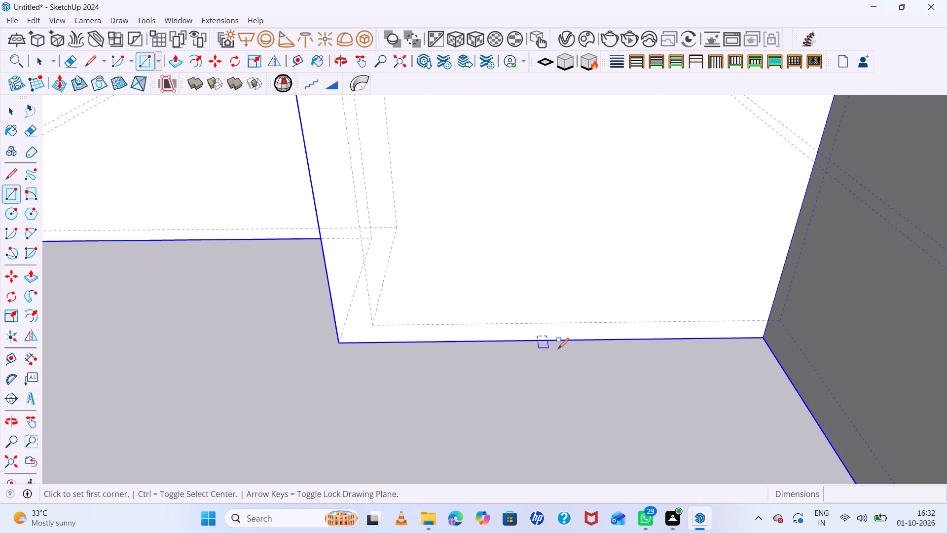
left_click(558, 342)
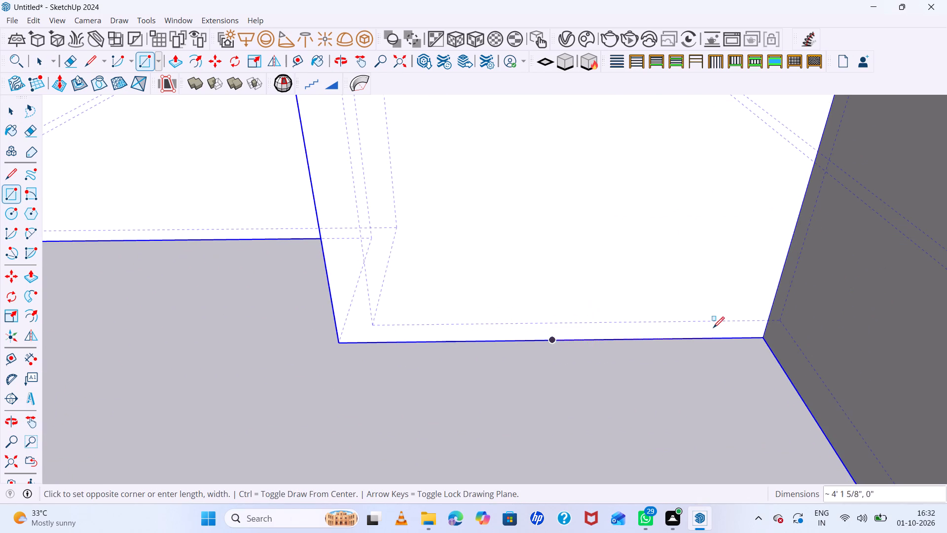
left_click(687, 320)
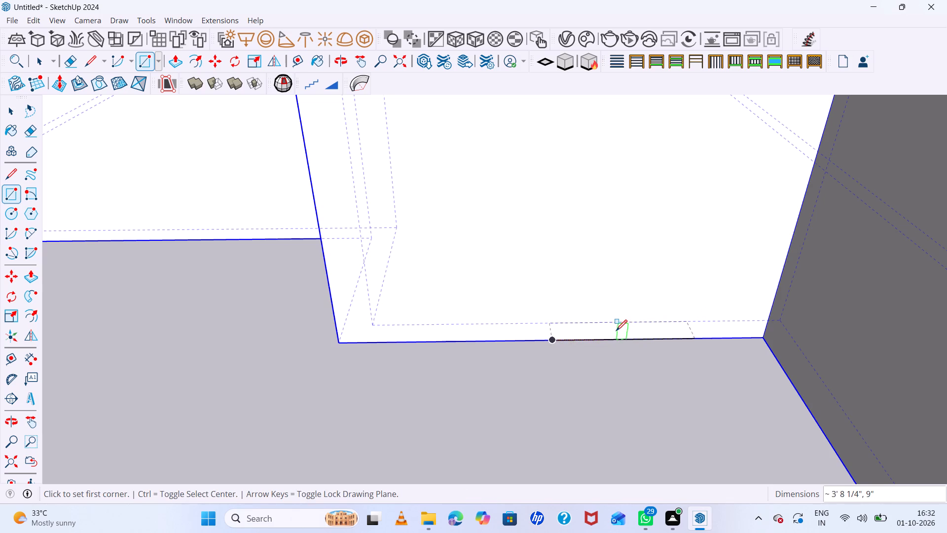
Push/Pull the rectangle up into a block reaching partway up the recessed front wall.
key("p")
left_click_drag(615, 333, 616, 306)
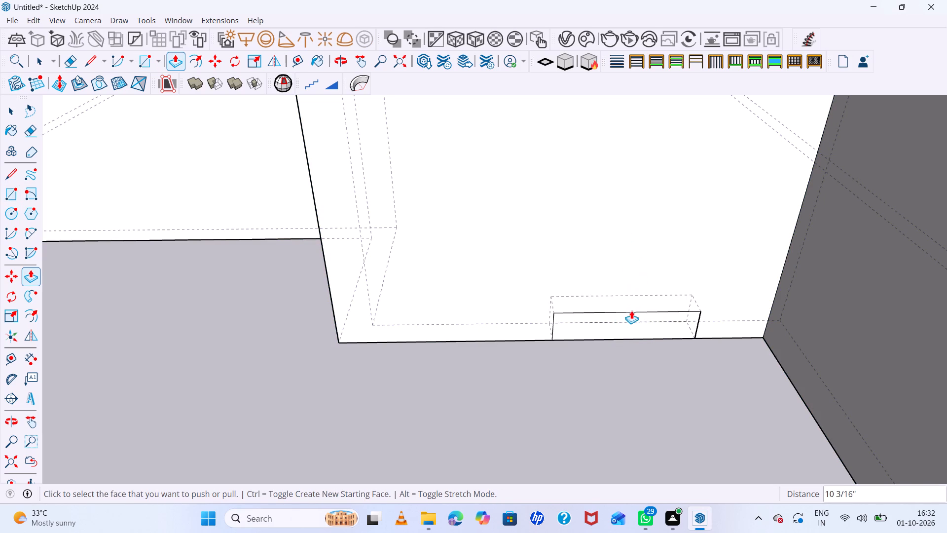
left_click(631, 310)
left_click(631, 307)
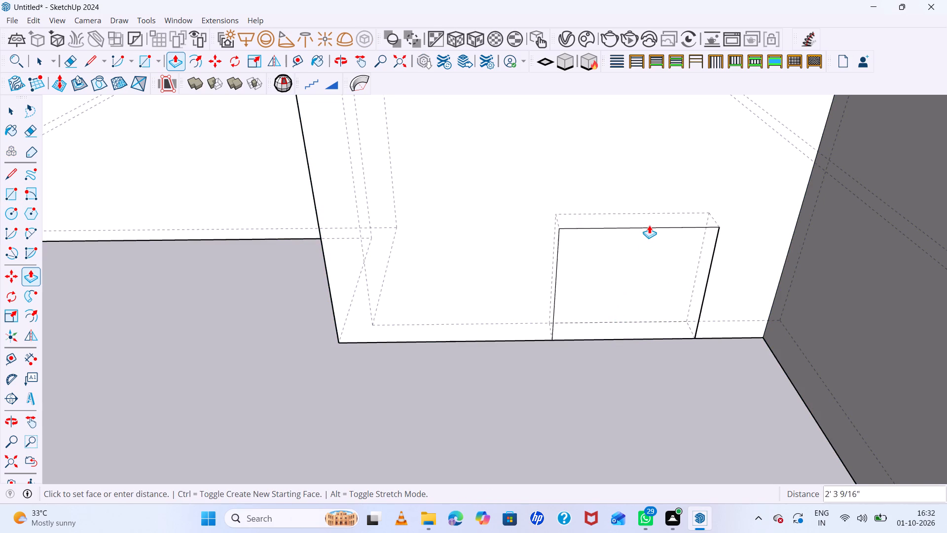
scroll(650, 224, "down", 14)
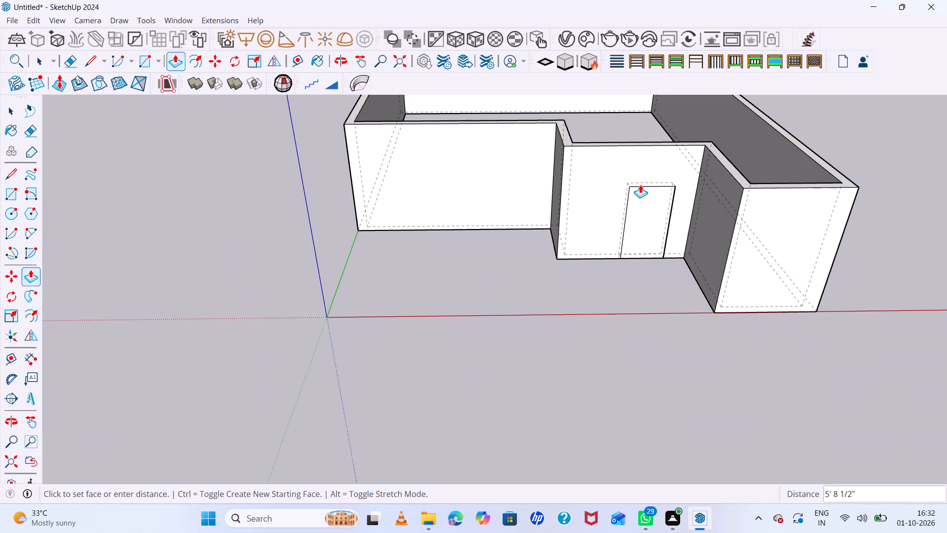
left_click(640, 195)
Push/Pull the block's front and back faces outward so it protrudes past both sides of the wall.
left_click(641, 208)
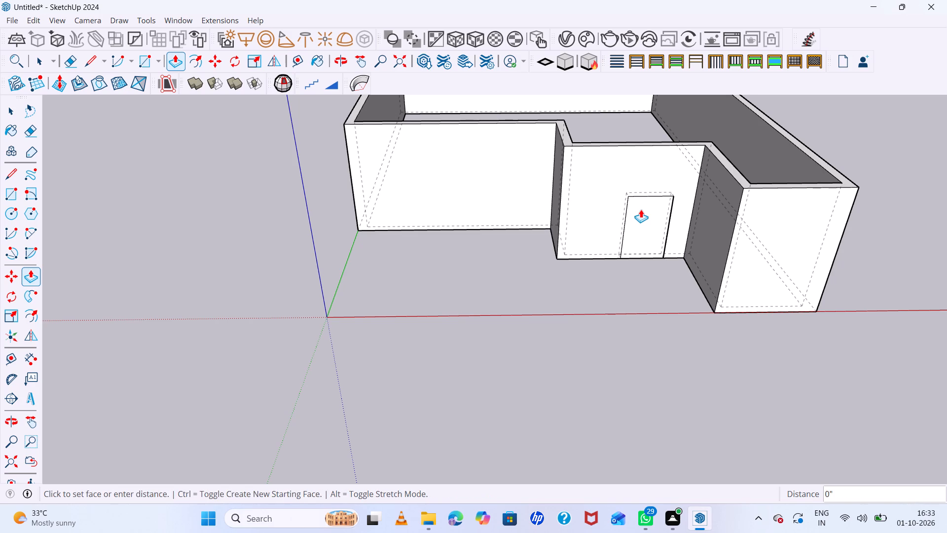
left_click(643, 219)
middle_click_drag(633, 157, 578, 375)
middle_click_drag(673, 213, 628, 316)
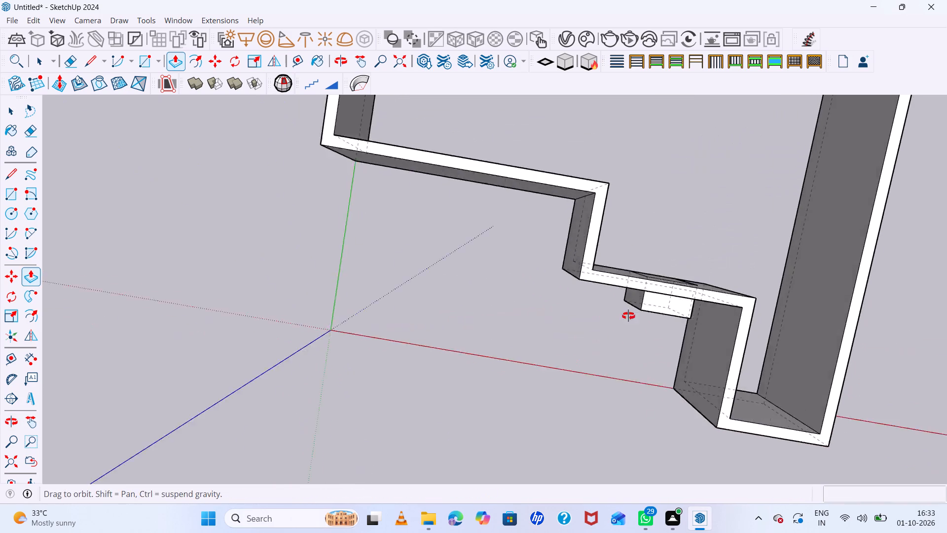
middle_click_drag(628, 316, 597, 371)
scroll(597, 371, "up", 1)
scroll(713, 222, "up", 4)
double_click(660, 249)
scroll(633, 261, "down", 2)
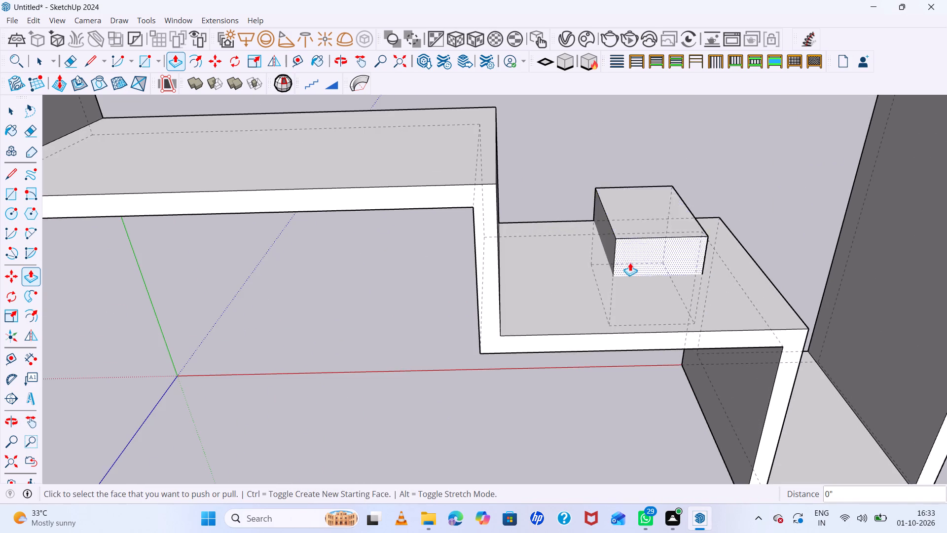
scroll(630, 263, "down", 5)
middle_click_drag(640, 316, 676, 73)
scroll(627, 324, "up", 5)
middle_click_drag(653, 325, 687, 159)
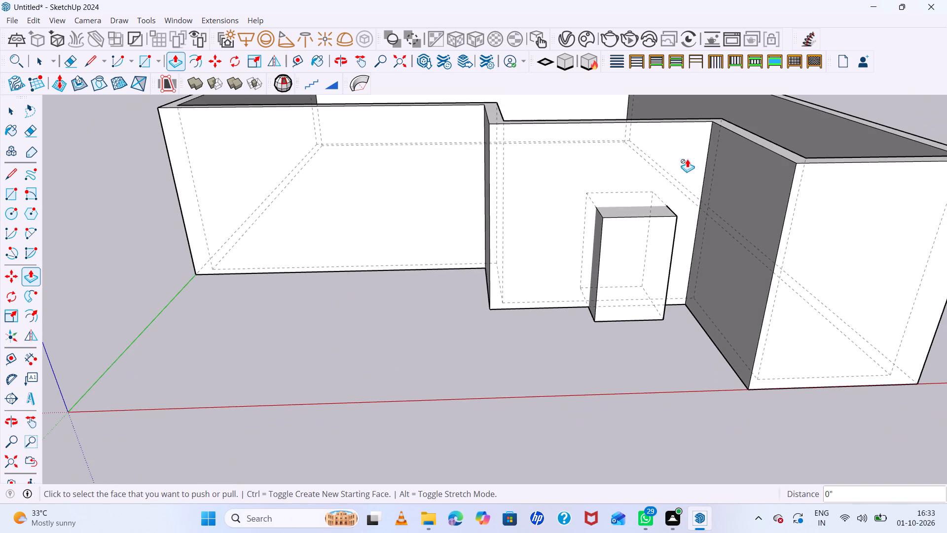
Select the complete protruding block and make it a group.
key("space")
triple_click(638, 270)
right_click(637, 269)
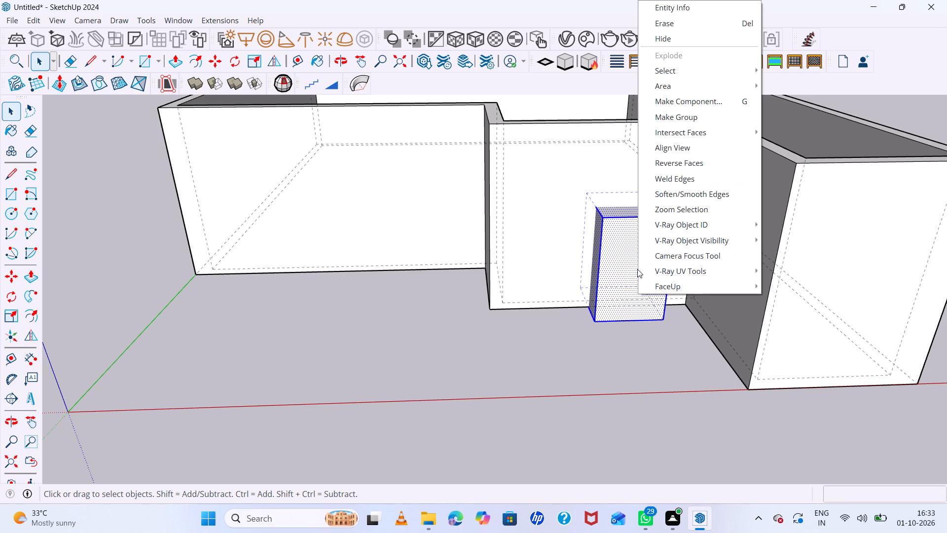
left_click(700, 121)
Move the block group straight up the blue axis by about 2' 6" to window-sill height.
middle_click_drag(684, 299, 686, 237)
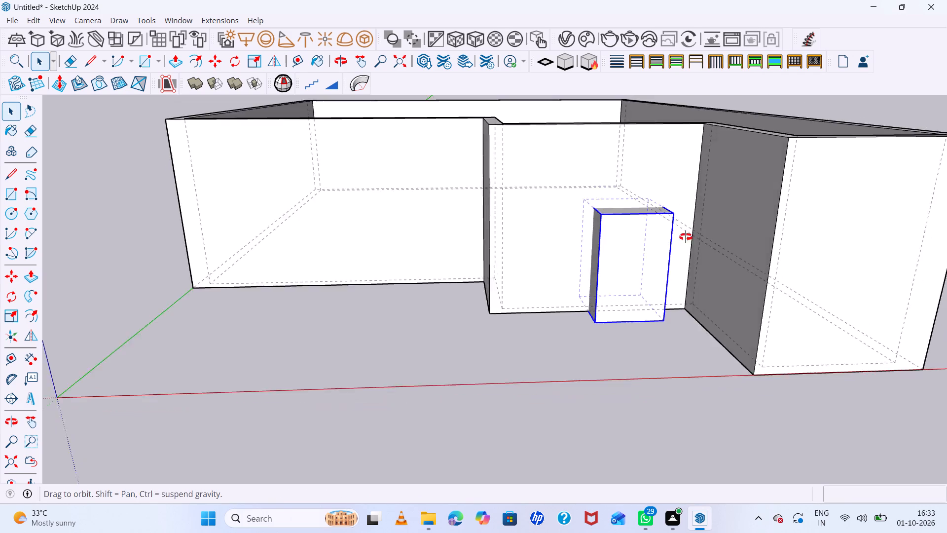
middle_click_drag(686, 237, 684, 199)
key("m")
scroll(720, 331, "up", 4)
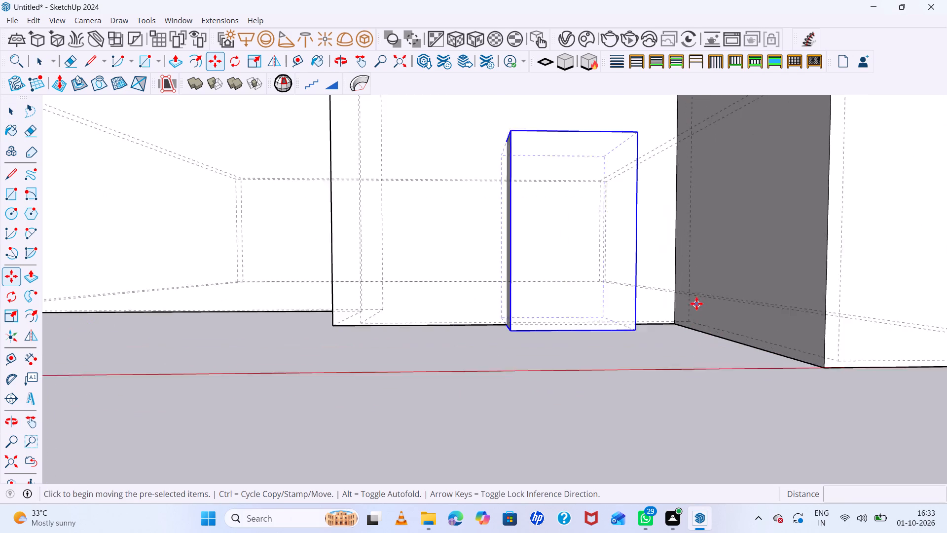
scroll(696, 304, "up", 8)
left_click(660, 335)
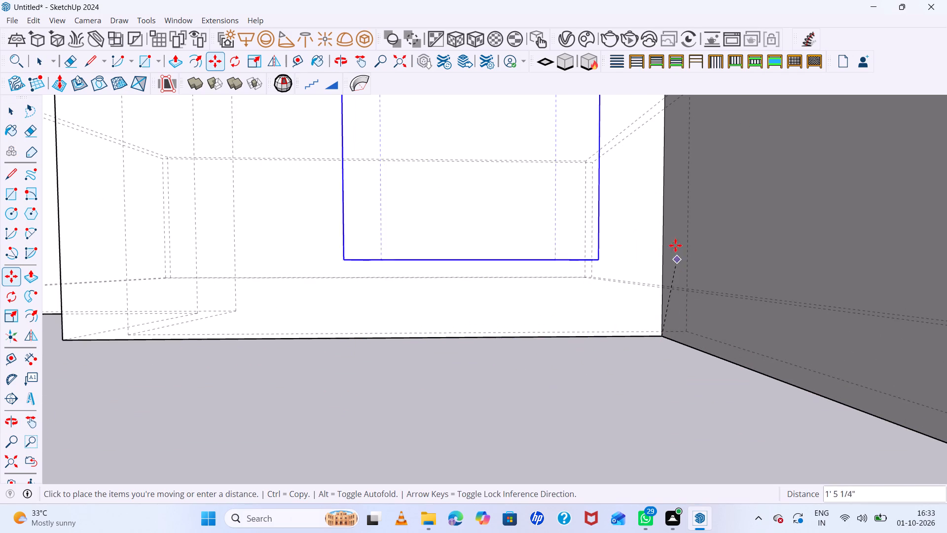
key("Up")
scroll(657, 226, "down", 3)
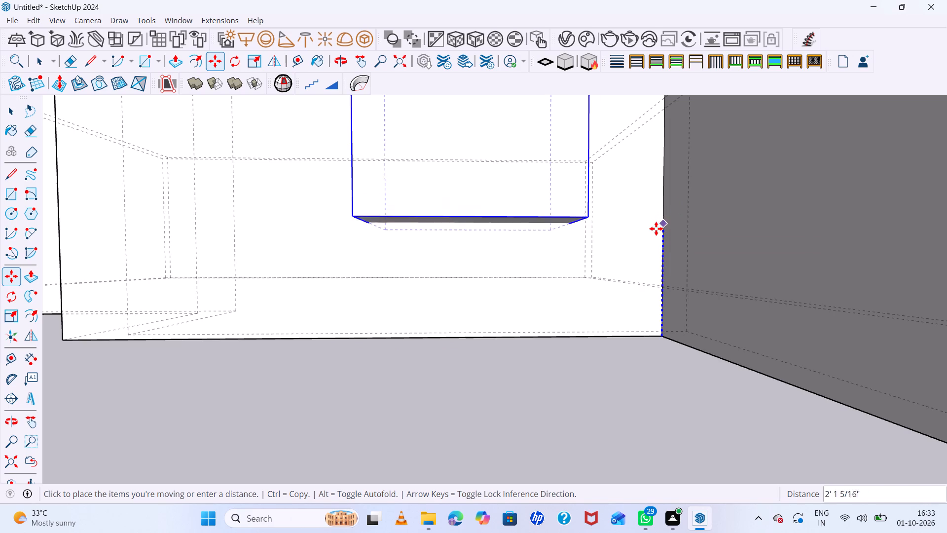
scroll(656, 228, "down", 13)
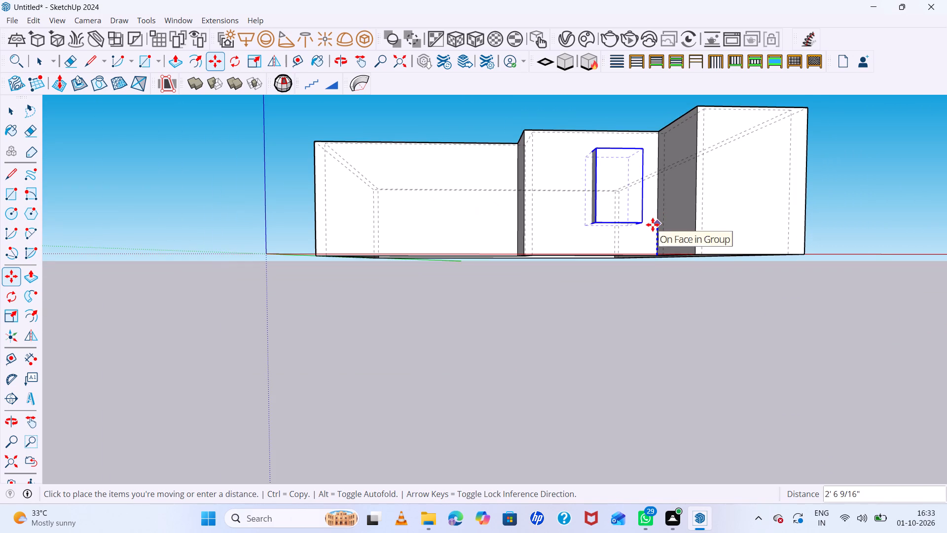
left_click(653, 225)
Subtract the block group from the wall group with Solid Tools to cut a window opening in the recessed front wall.
middle_click_drag(642, 216, 633, 271)
scroll(620, 248, "down", 2)
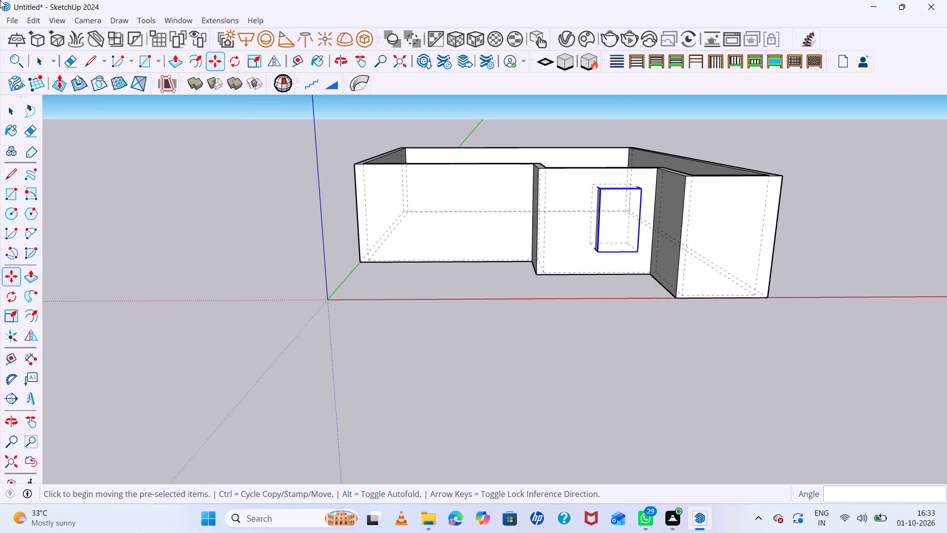
left_click(148, 20)
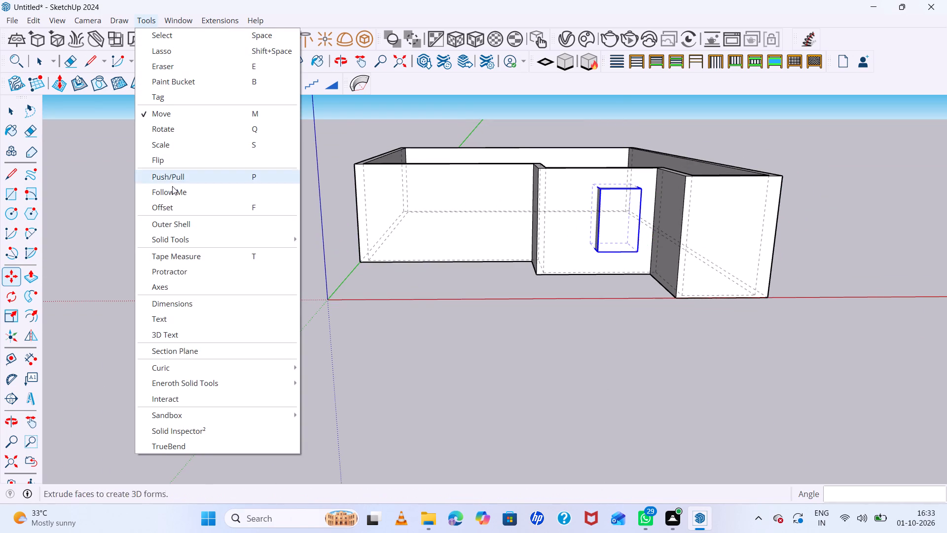
left_click(203, 233)
left_click(335, 270)
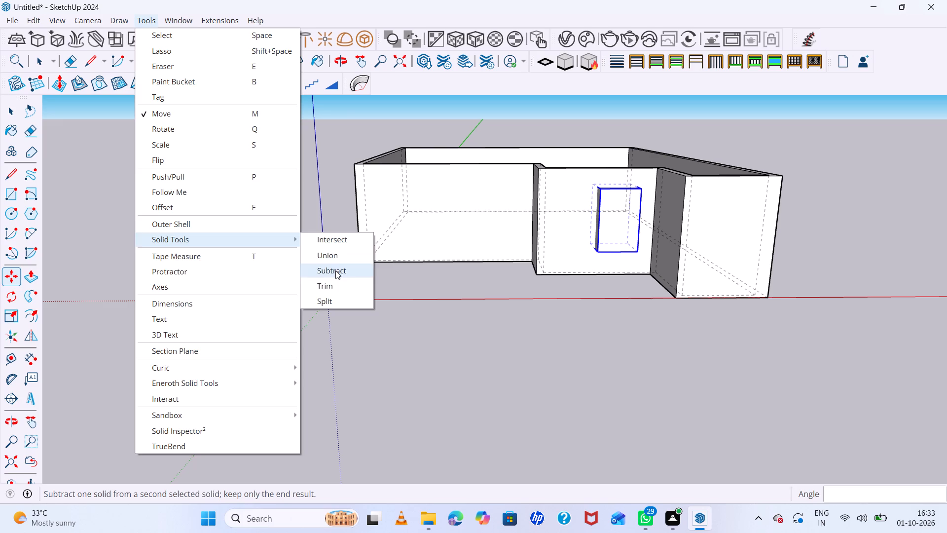
left_click(481, 222)
Deselect the wall group and turn off the dashed back edges.
middle_click_drag(393, 235, 377, 316)
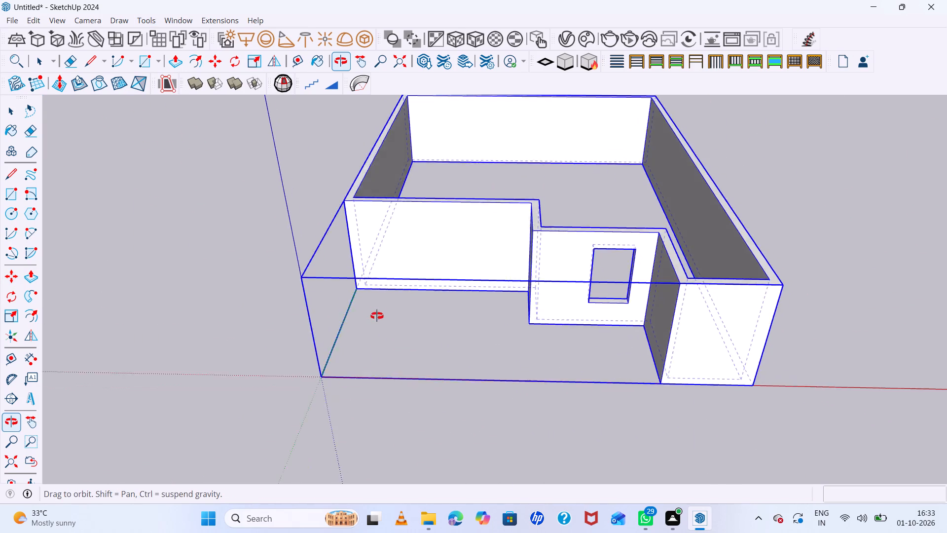
middle_click_drag(377, 316, 366, 244)
scroll(786, 231, "up", 6)
middle_click_drag(724, 248, 776, 262)
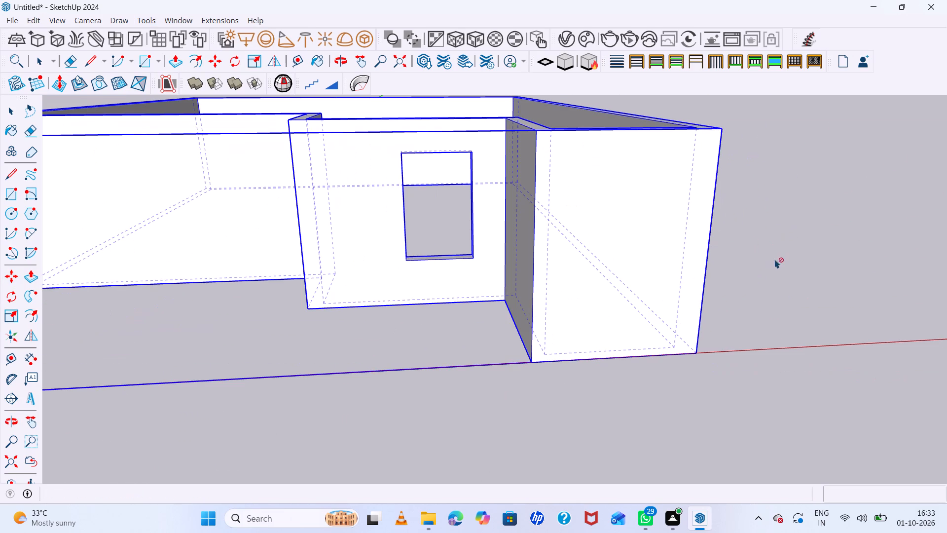
key("space")
left_click(764, 193)
scroll(550, 227, "down", 11)
middle_click_drag(611, 231, 543, 251)
key("k")
Examine the wall group and its new window opening from the front, the sides, above and below.
middle_click_drag(494, 185, 505, 123)
scroll(383, 237, "up", 3)
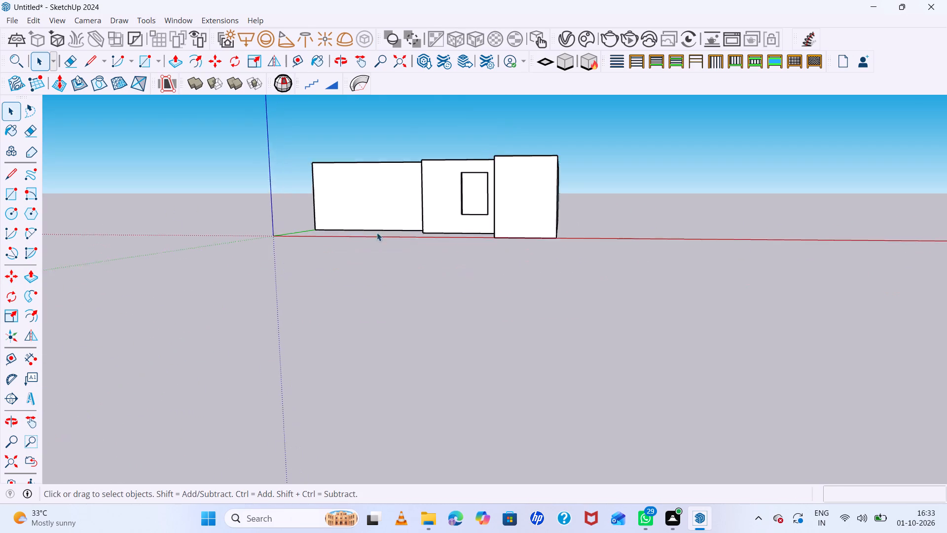
scroll(377, 232, "up", 6)
scroll(344, 219, "down", 1)
scroll(354, 220, "up", 2)
scroll(384, 267, "down", 13)
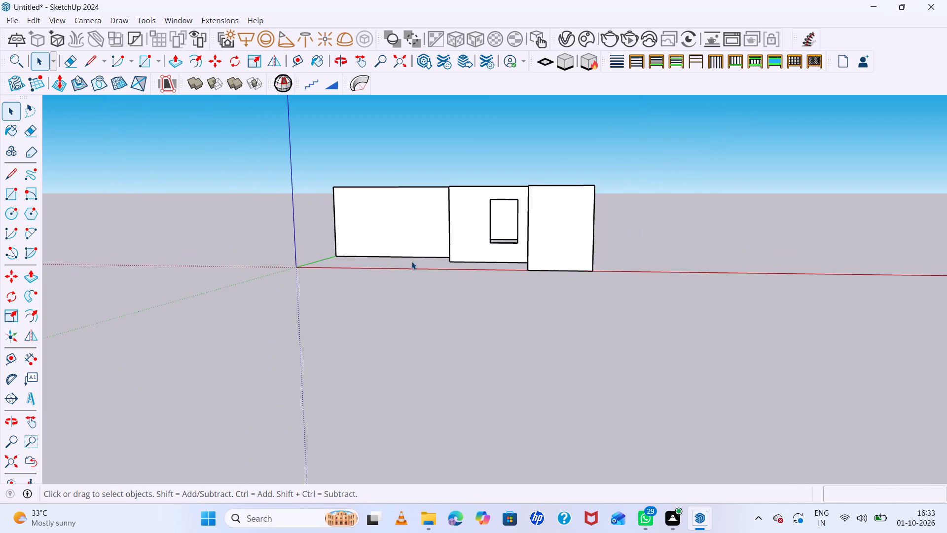
middle_click_drag(393, 174, 946, 0)
scroll(946, 0, "up", 1)
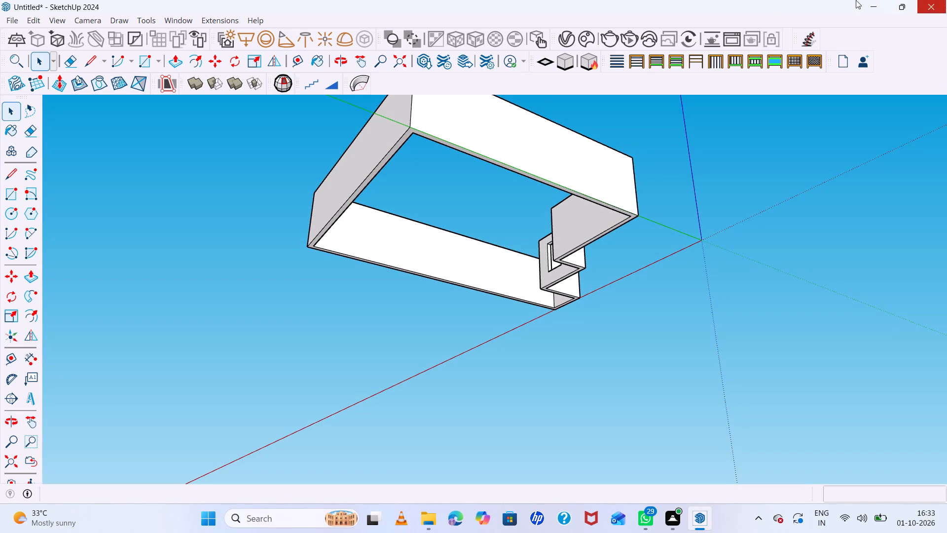
scroll(737, 19, "down", 6)
scroll(601, 159, "down", 5)
scroll(674, 174, "up", 1)
middle_click_drag(671, 175, 413, 266)
middle_click_drag(611, 220, 539, 276)
scroll(667, 221, "up", 8)
middle_click_drag(663, 209, 580, 252)
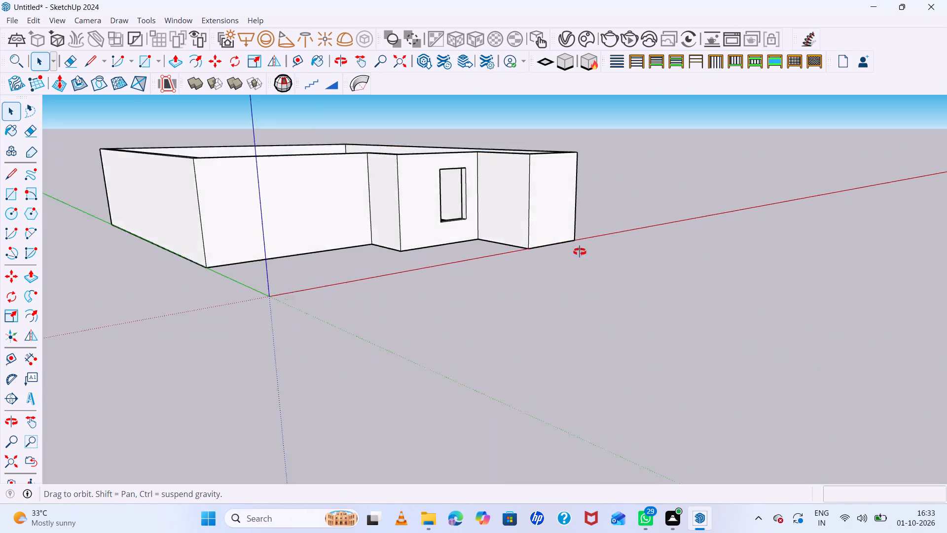
middle_click_drag(580, 252, 500, 273)
scroll(495, 227, "down", 6)
scroll(377, 172, "down", 6)
scroll(364, 170, "up", 3)
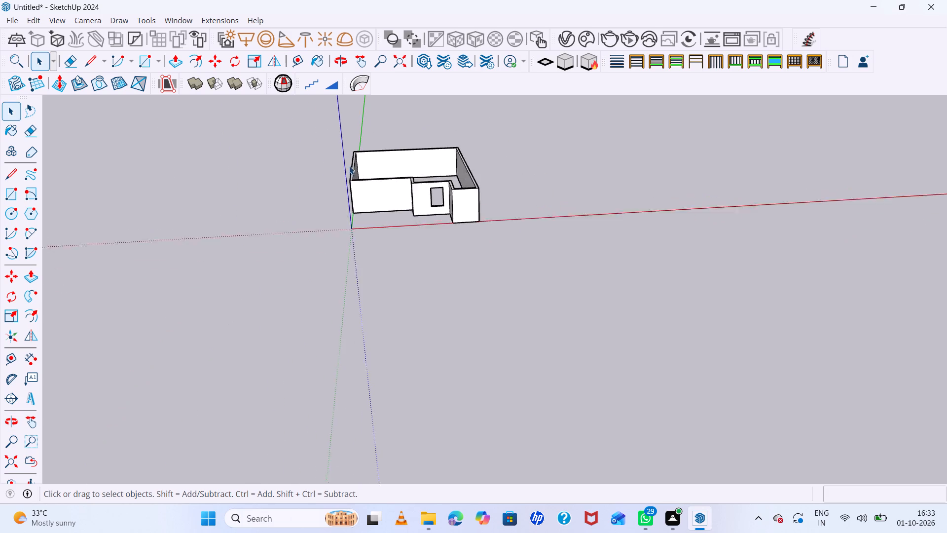
scroll(349, 166, "up", 6)
middle_click_drag(634, 220, 568, 246)
scroll(438, 185, "down", 16)
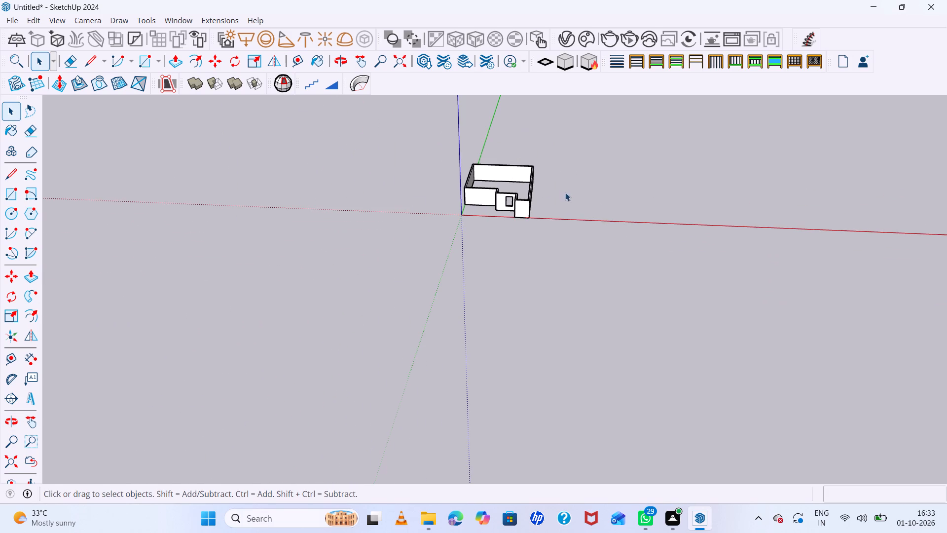
middle_click_drag(538, 239, 448, 249)
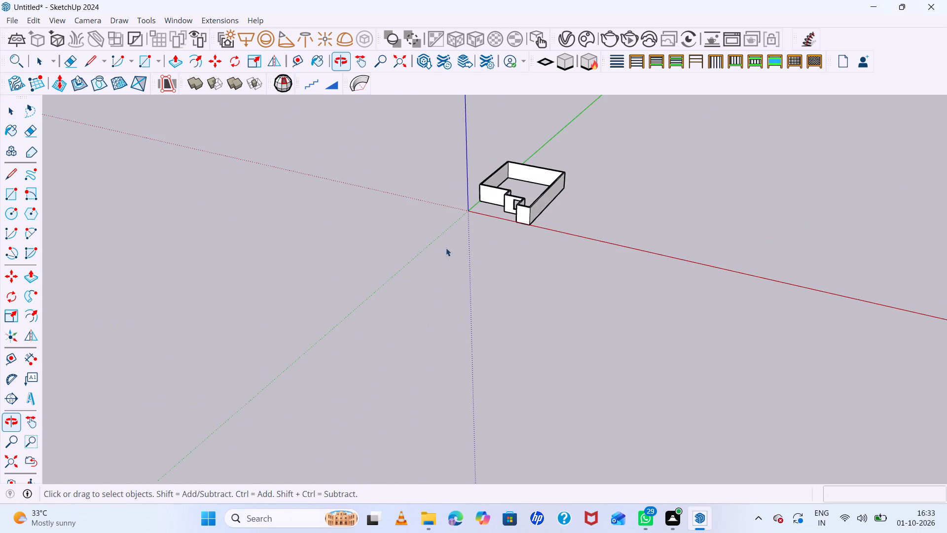
scroll(444, 166, "up", 14)
middle_click_drag(542, 253, 658, 231)
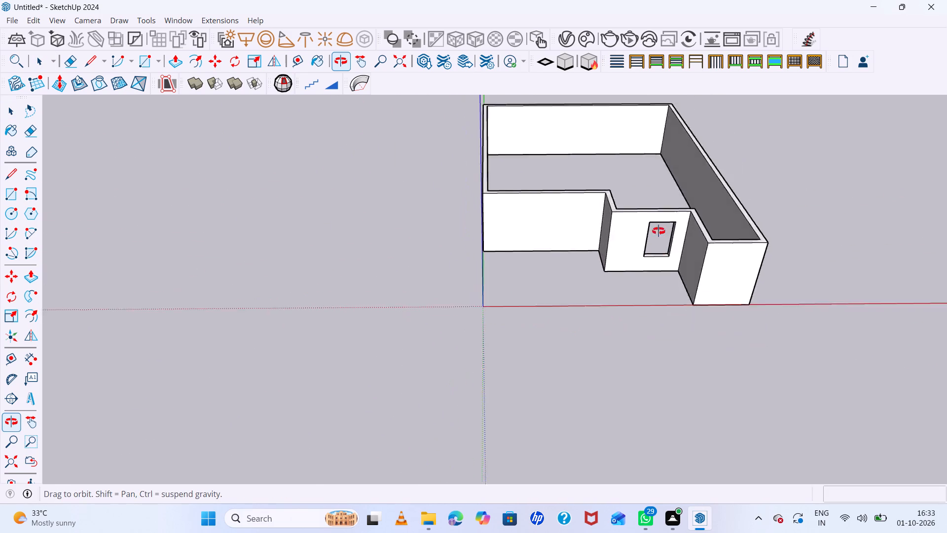
middle_click_drag(658, 231, 648, 187)
scroll(688, 245, "up", 11)
middle_click_drag(706, 247, 699, 304)
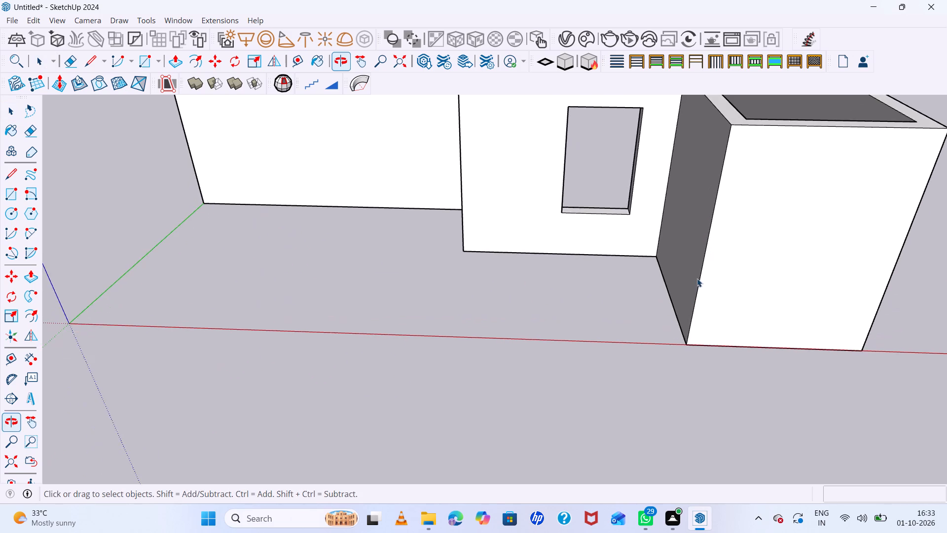
scroll(697, 275, "up", 7)
scroll(697, 265, "down", 8)
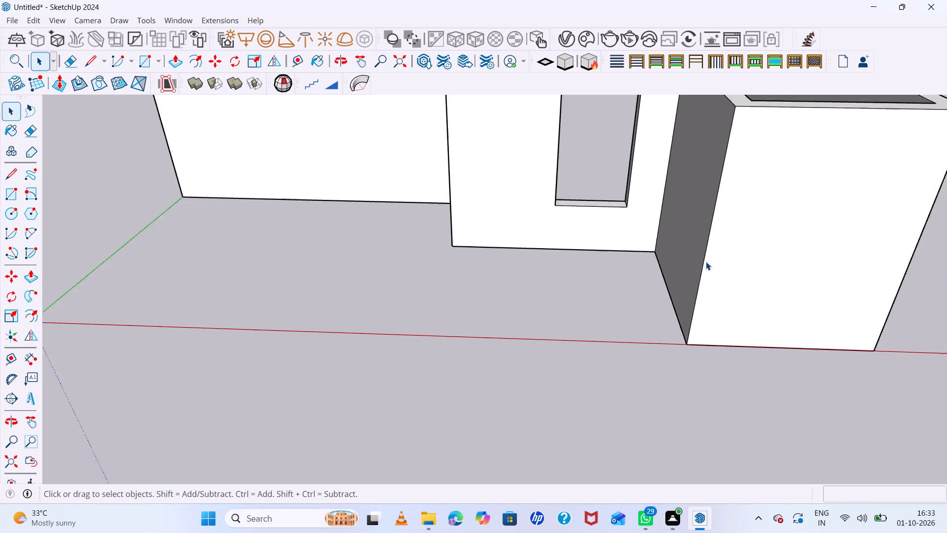
scroll(706, 262, "down", 14)
middle_click_drag(752, 273, 726, 154)
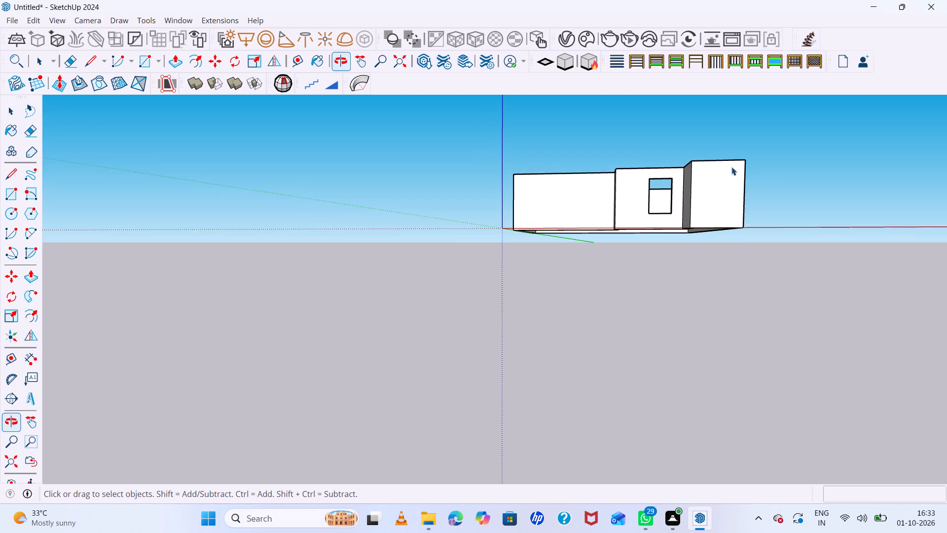
scroll(732, 186, "up", 7)
scroll(635, 195, "up", 6)
scroll(634, 195, "down", 10)
middle_click_drag(676, 211, 678, 268)
scroll(701, 166, "up", 7)
scroll(685, 159, "down", 7)
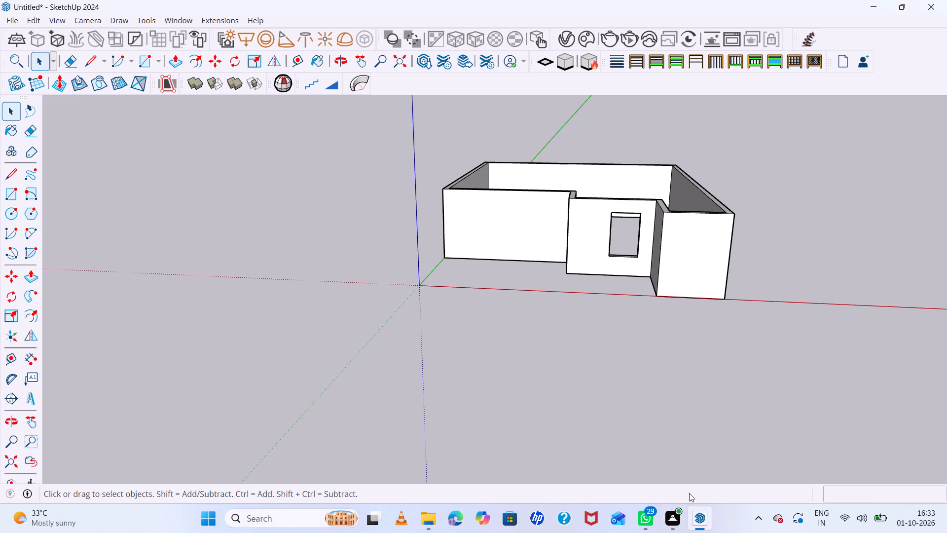
scroll(638, 151, "up", 7)
scroll(718, 262, "down", 7)
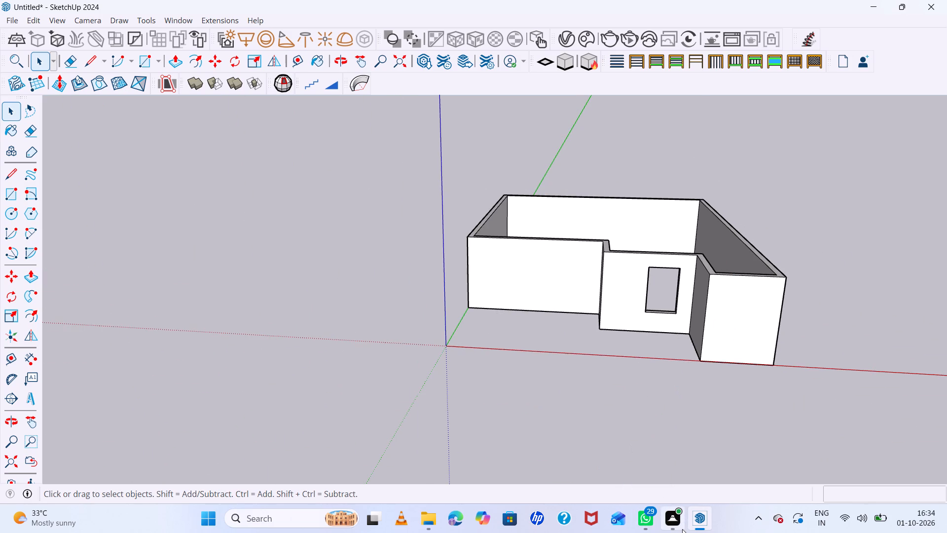
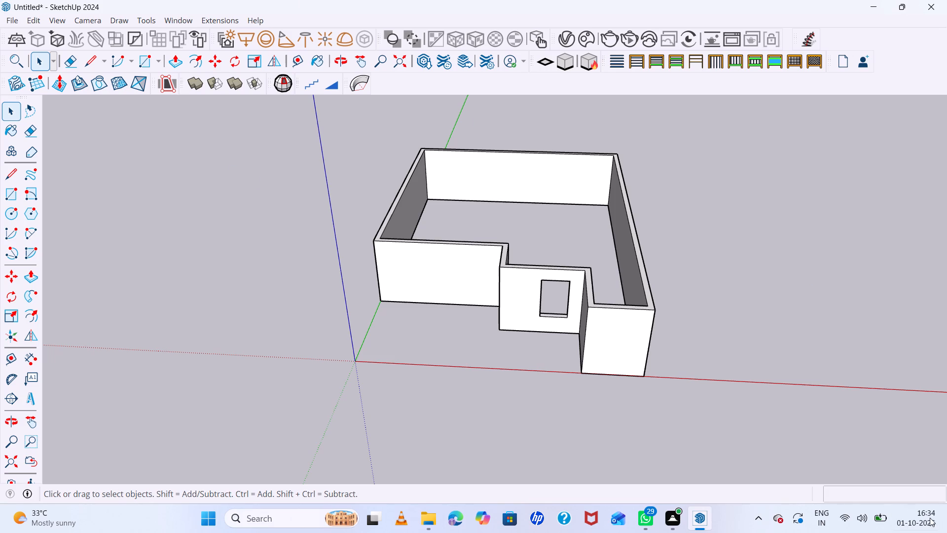
Examine the wall group and the window opening in its recessed front wall from above, close up and from the front corner.
scroll(456, 187, "up", 7)
scroll(456, 187, "down", 9)
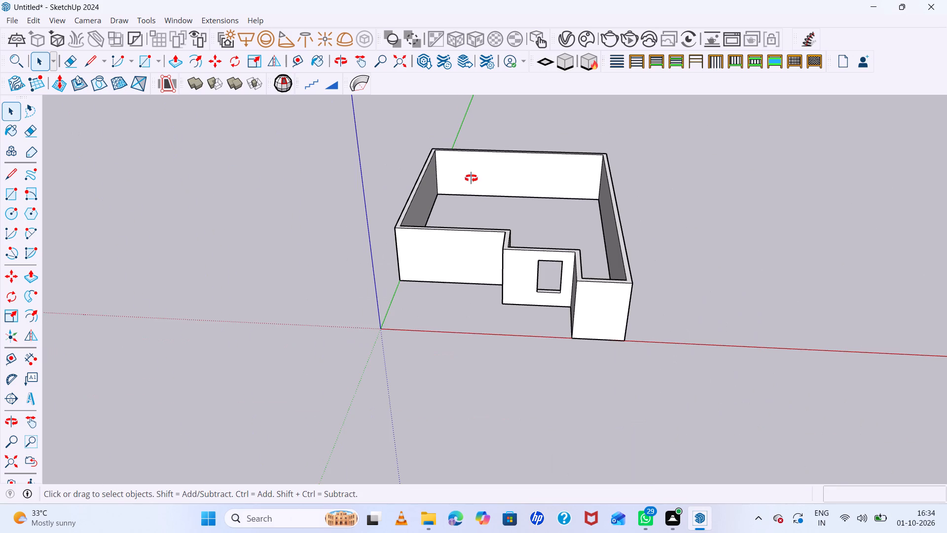
middle_click(471, 178)
scroll(471, 178, "down", 2)
scroll(471, 178, "up", 8)
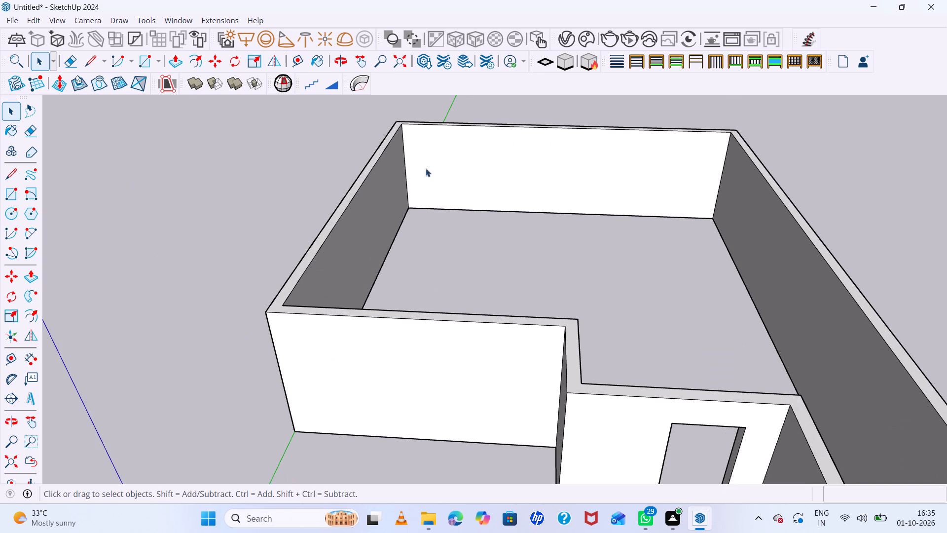
scroll(419, 176, "down", 8)
middle_click_drag(481, 185, 486, 193)
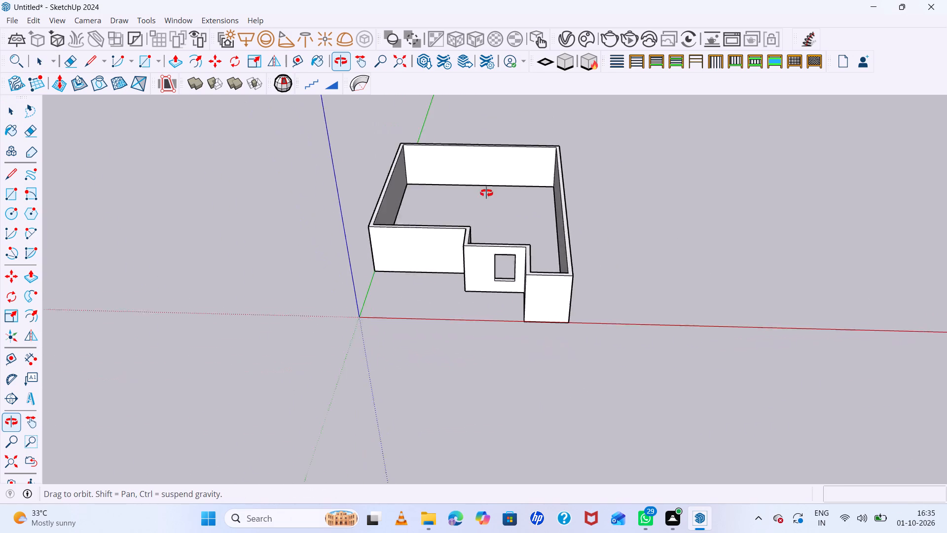
middle_click_drag(486, 193, 475, 161)
scroll(525, 250, "up", 15)
middle_click_drag(483, 267, 680, 263)
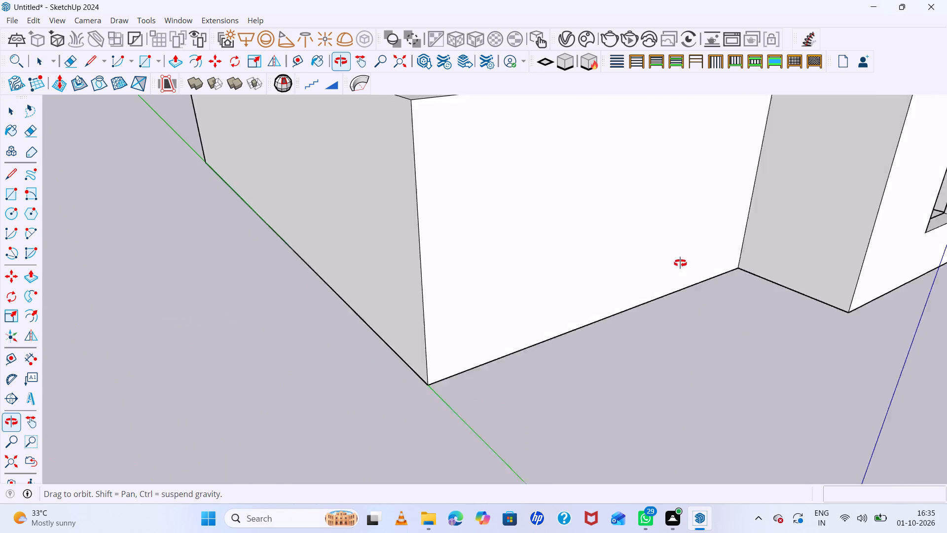
middle_click_drag(680, 263, 473, 273)
scroll(473, 273, "up", 1)
scroll(487, 247, "down", 14)
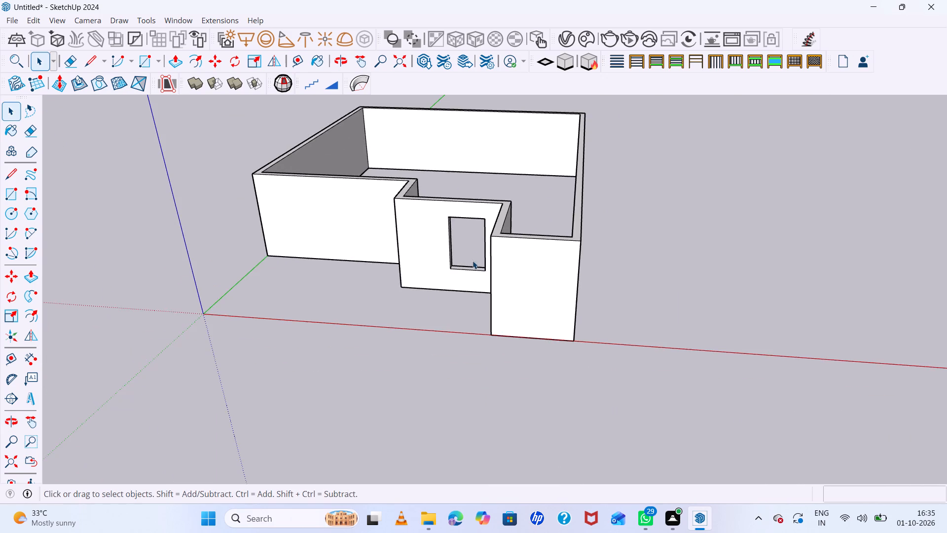
middle_click_drag(473, 261, 620, 253)
scroll(585, 256, "up", 3)
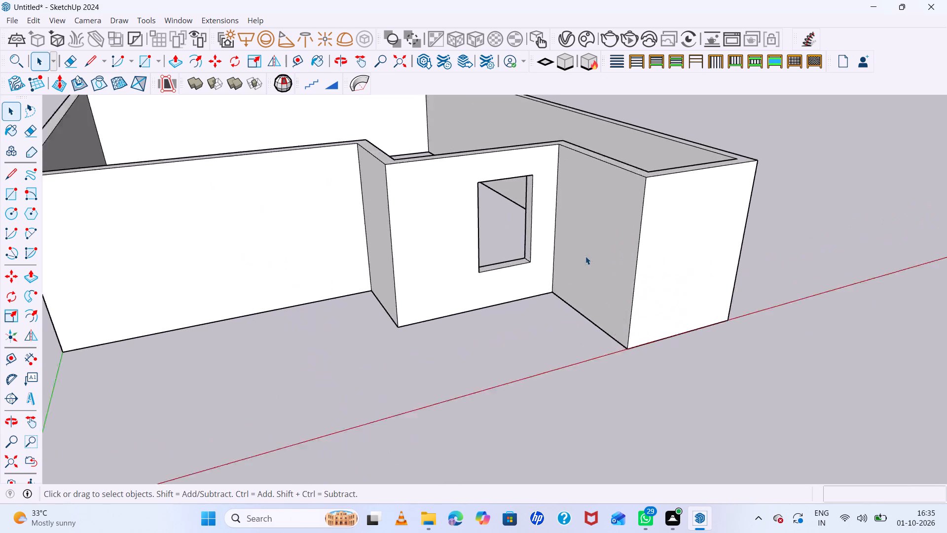
scroll(585, 256, "up", 4)
left_click(579, 246)
scroll(579, 246, "up", 7)
scroll(579, 246, "down", 7)
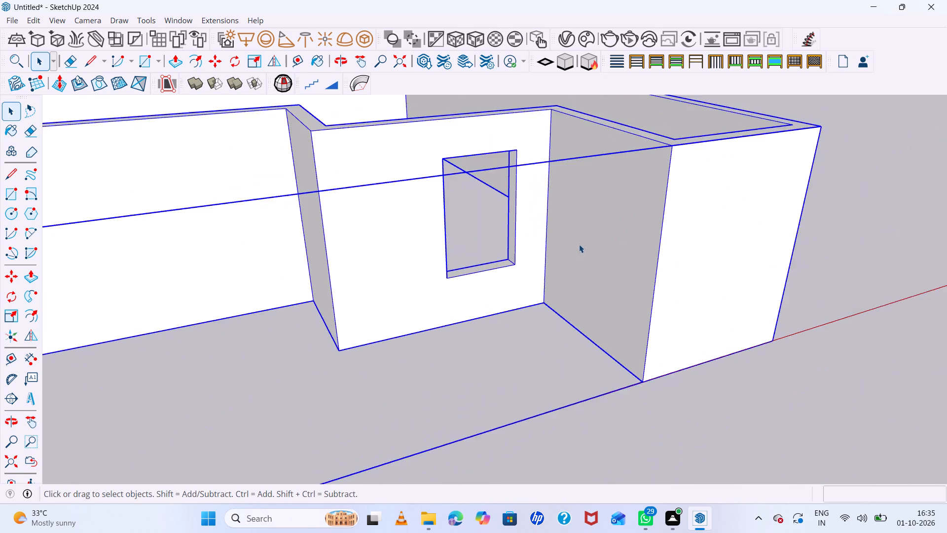
scroll(579, 244, "down", 7)
left_click(759, 200)
scroll(759, 200, "up", 1)
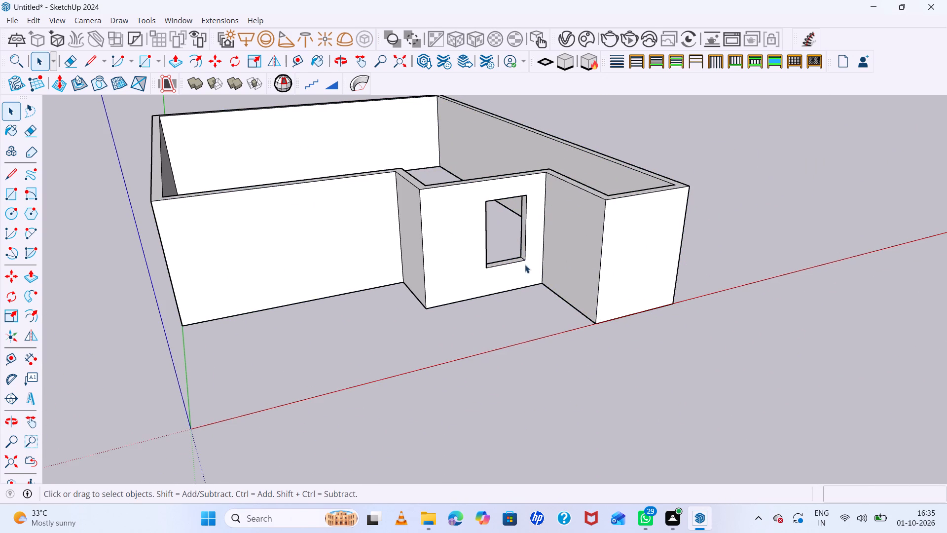
scroll(533, 233, "down", 9)
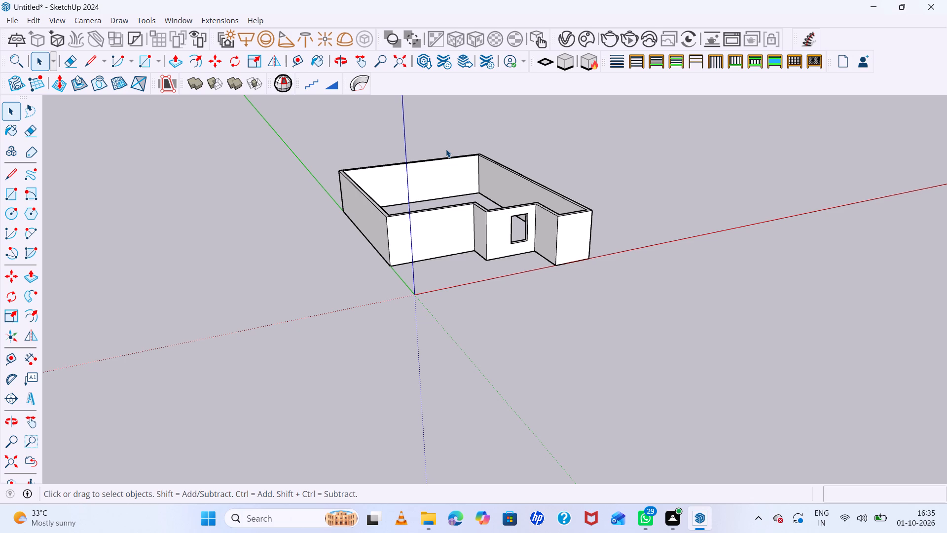
Inspect the whole wall group from above, at eye level and from its outer corners.
scroll(595, 189, "down", 7)
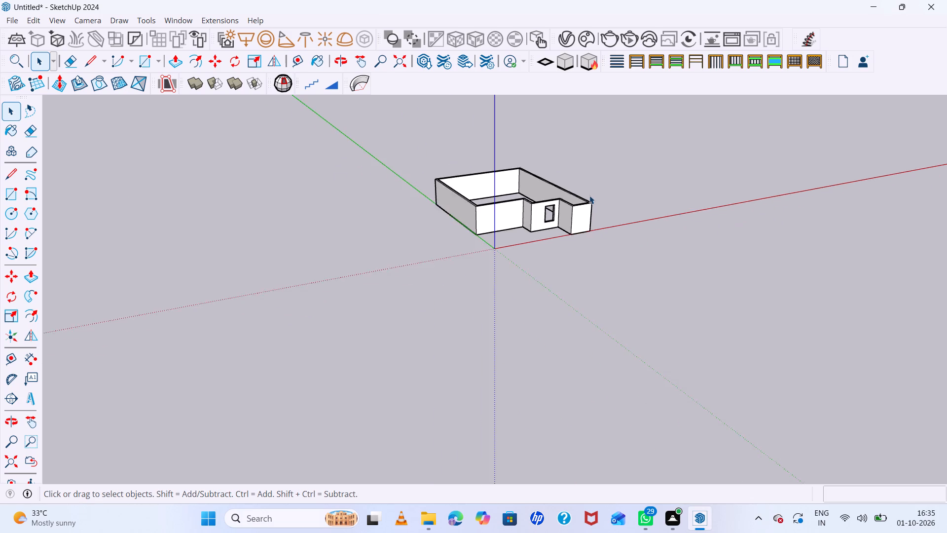
scroll(643, 187, "up", 1)
middle_click_drag(643, 186, 534, 219)
scroll(470, 168, "up", 9)
scroll(470, 168, "down", 6)
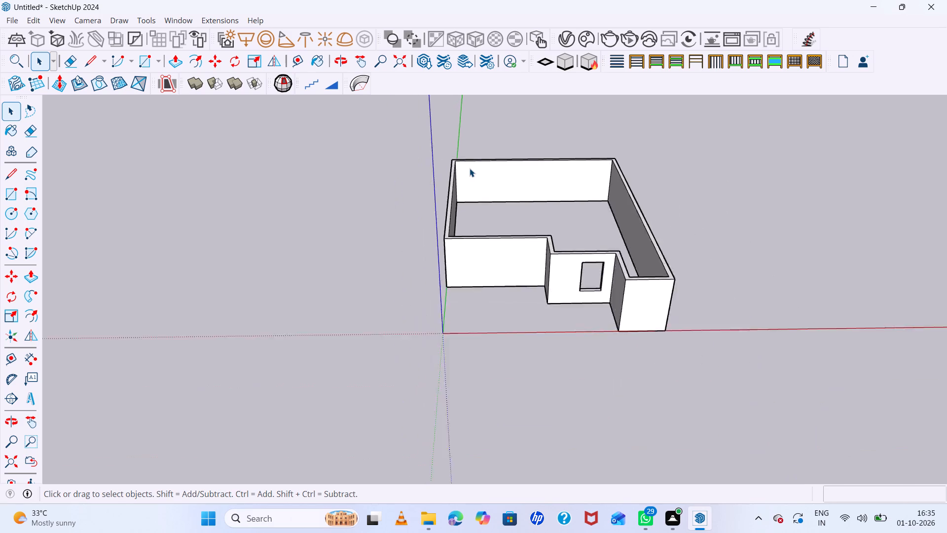
scroll(470, 168, "down", 3)
middle_click_drag(664, 221, 622, 114)
scroll(664, 221, "up", 1)
scroll(538, 172, "up", 10)
scroll(495, 187, "up", 7)
scroll(493, 174, "down", 4)
middle_click_drag(496, 190, 511, 283)
scroll(511, 283, "up", 1)
scroll(504, 218, "down", 9)
scroll(437, 175, "up", 7)
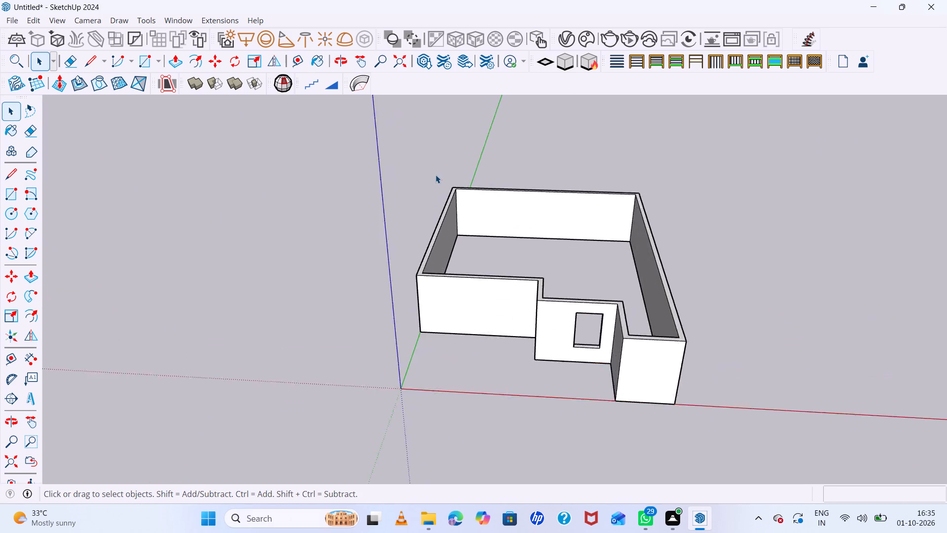
scroll(469, 176, "up", 4)
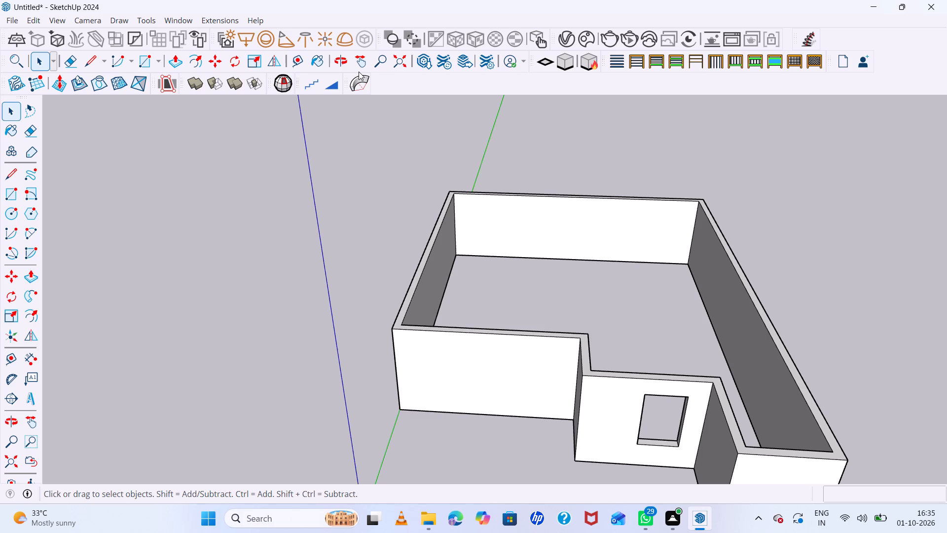
scroll(442, 188, "up", 5)
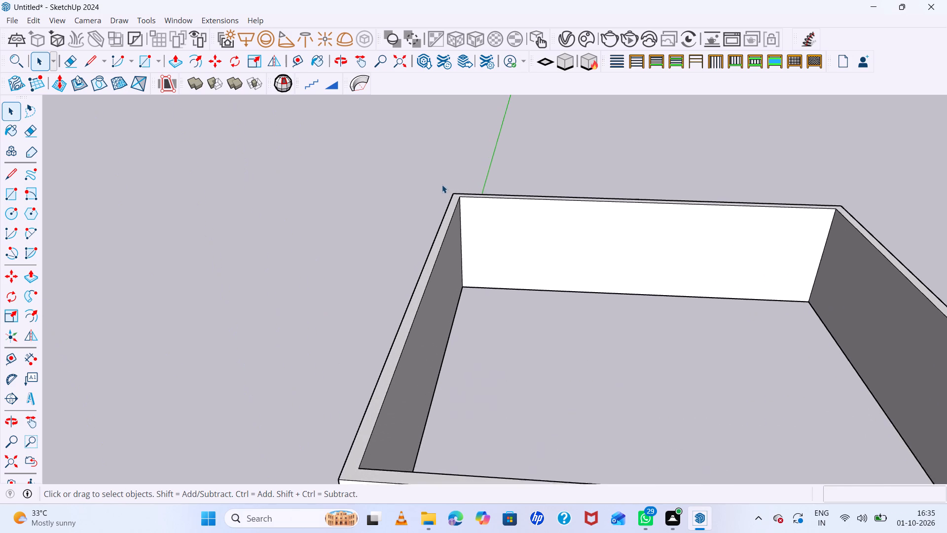
scroll(442, 185, "up", 2)
scroll(489, 193, "down", 12)
scroll(652, 222, "up", 11)
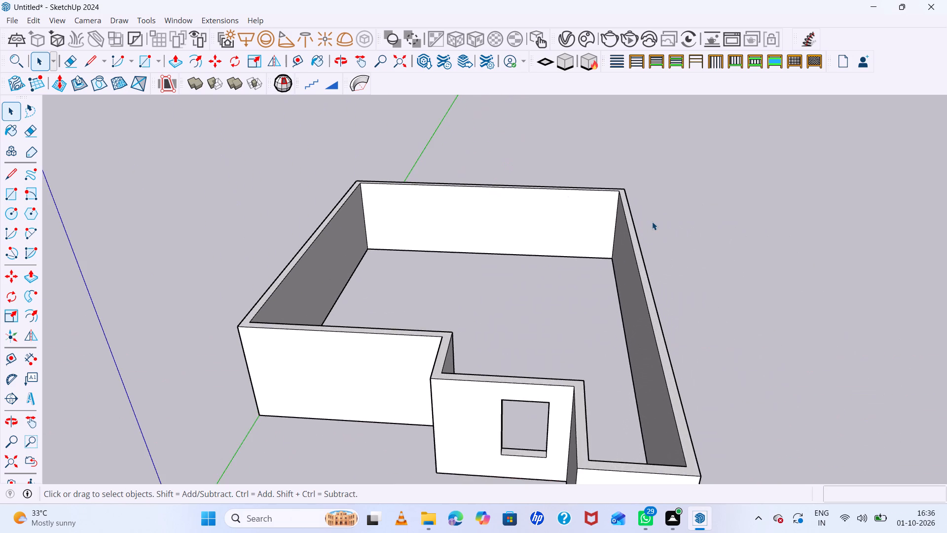
scroll(374, 173, "down", 5)
scroll(492, 227, "up", 1)
middle_click_drag(492, 227, 490, 110)
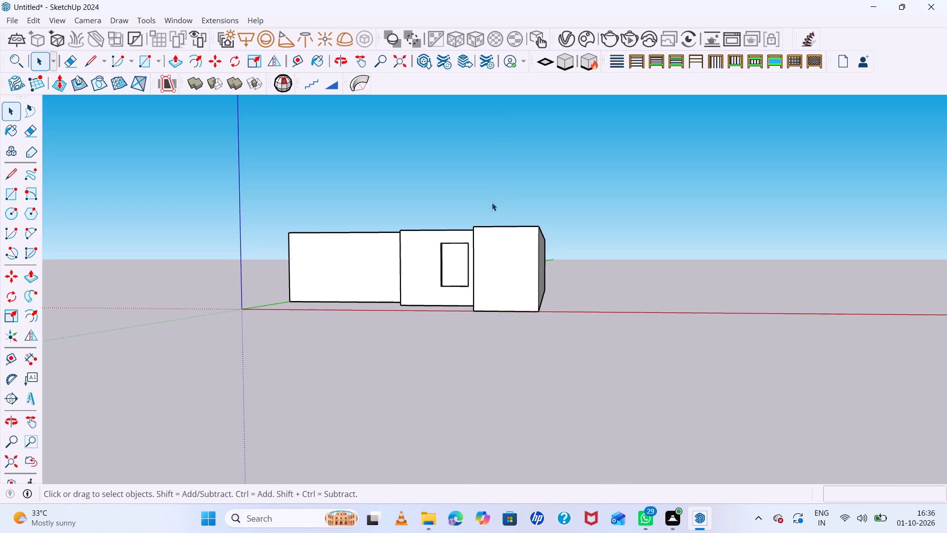
scroll(457, 255, "up", 8)
middle_click_drag(472, 278, 666, 327)
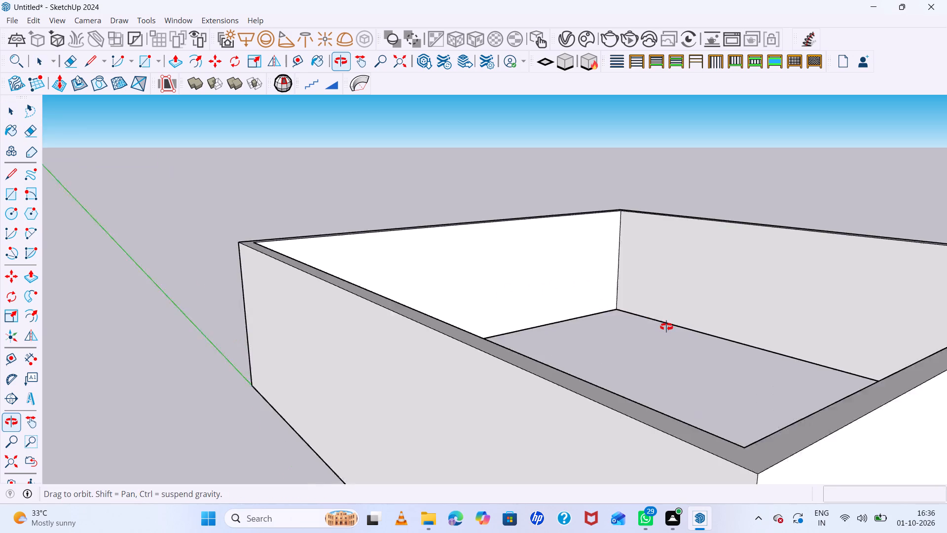
middle_click_drag(666, 327, 516, 320)
scroll(515, 312, "down", 15)
scroll(645, 376, "up", 1)
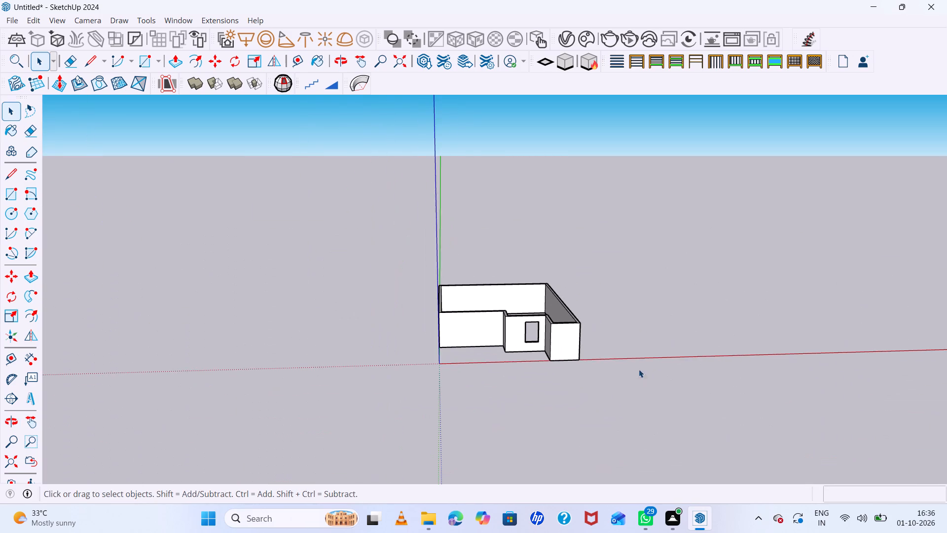
scroll(591, 261, "up", 1)
middle_click_drag(605, 404, 579, 327)
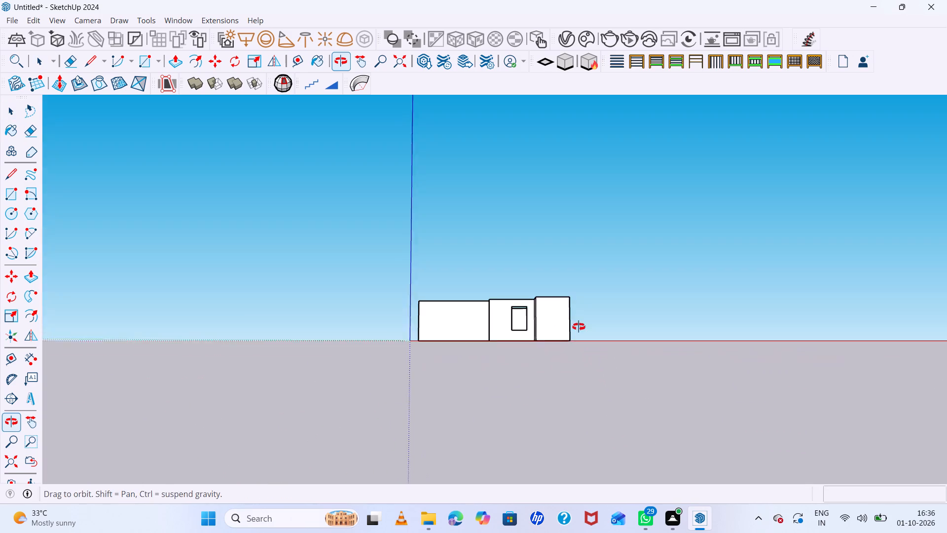
middle_click_drag(579, 327, 576, 322)
scroll(524, 325, "up", 9)
scroll(506, 327, "down", 7)
middle_click_drag(506, 326, 490, 434)
middle_click(490, 434)
scroll(539, 292, "up", 8)
scroll(539, 292, "down", 9)
middle_click_drag(532, 331, 542, 357)
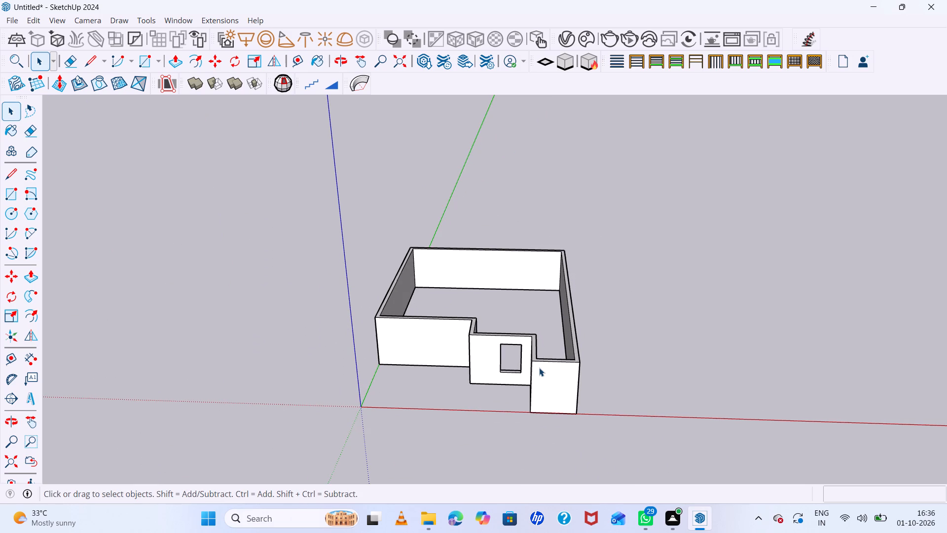
Draw a ground rectangle about 25' 11" by 2' 1" beside the building and pull it up about 23' 11" into an upright slab.
key("r")
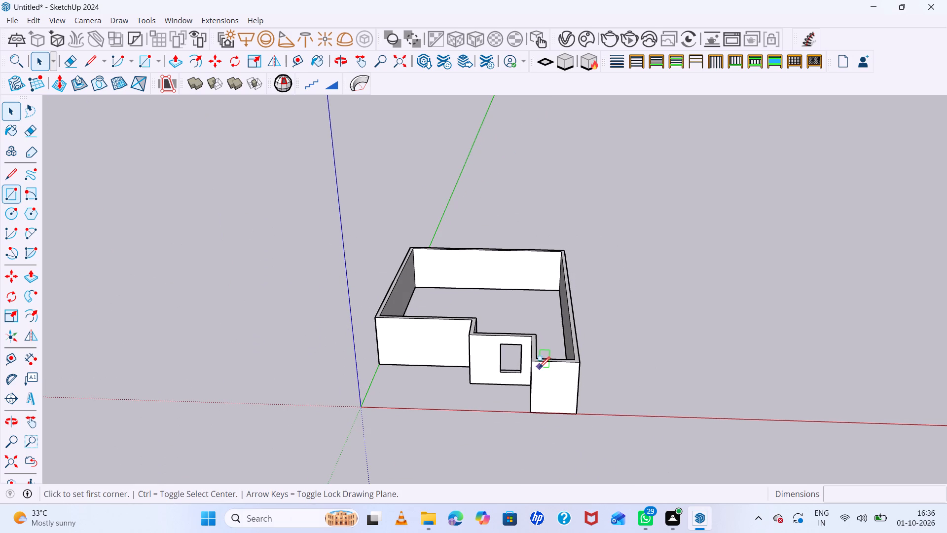
left_click(660, 415)
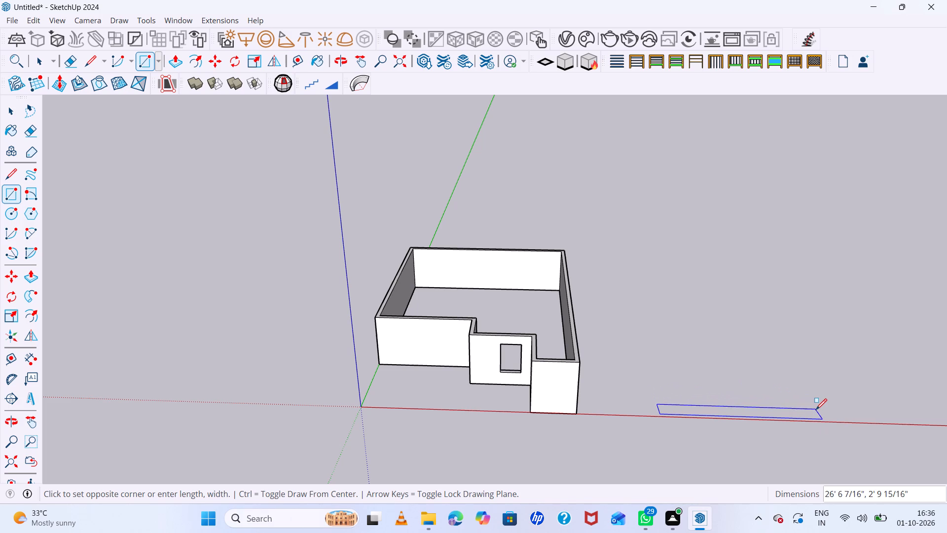
left_click(814, 412)
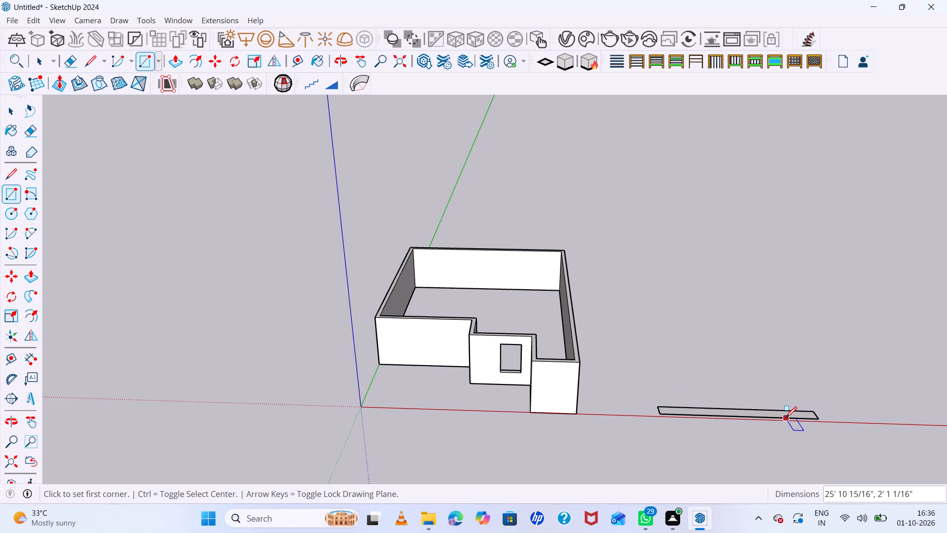
key("p")
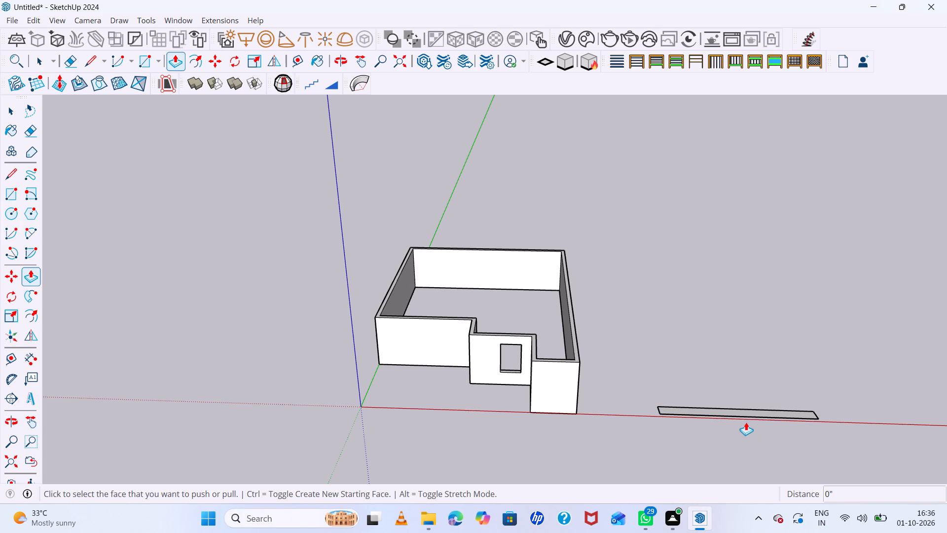
left_click(735, 411)
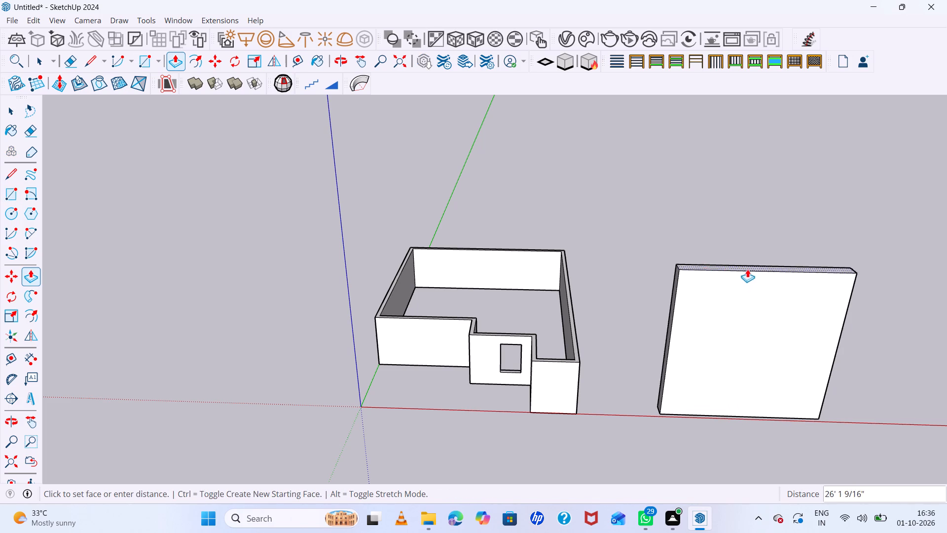
left_click(742, 279)
Draw a horizontal line across the slab's back face near its top and pull the strip above it out about 12' 4" as an overhang.
middle_click_drag(891, 287, 392, 269)
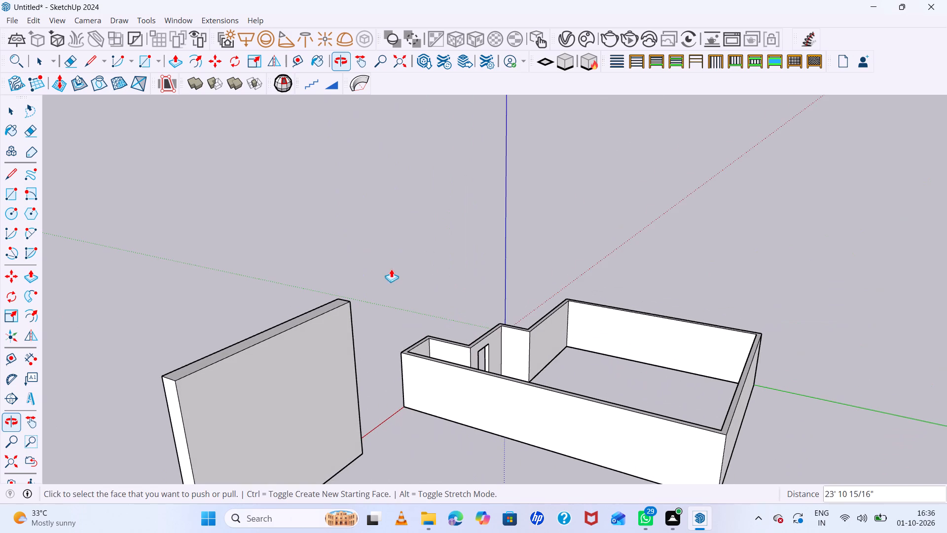
key("l")
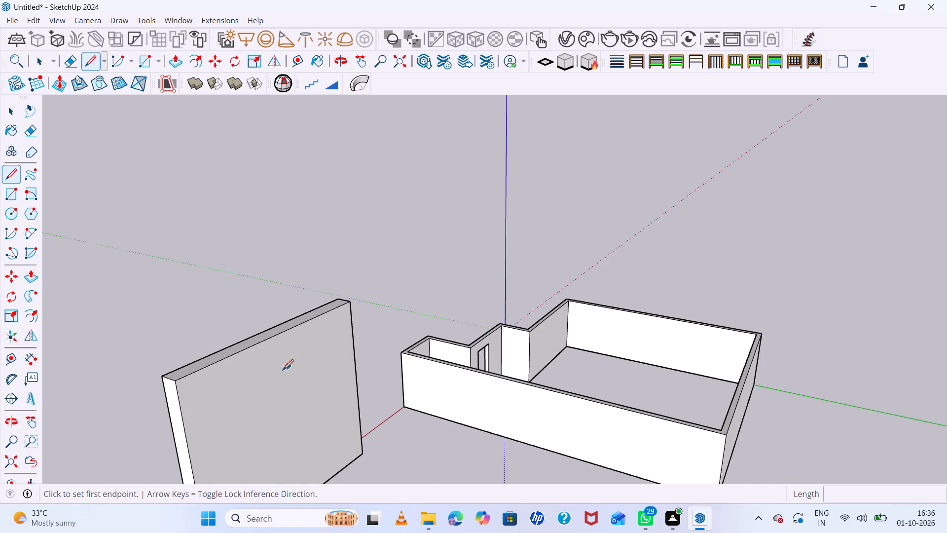
left_click(179, 413)
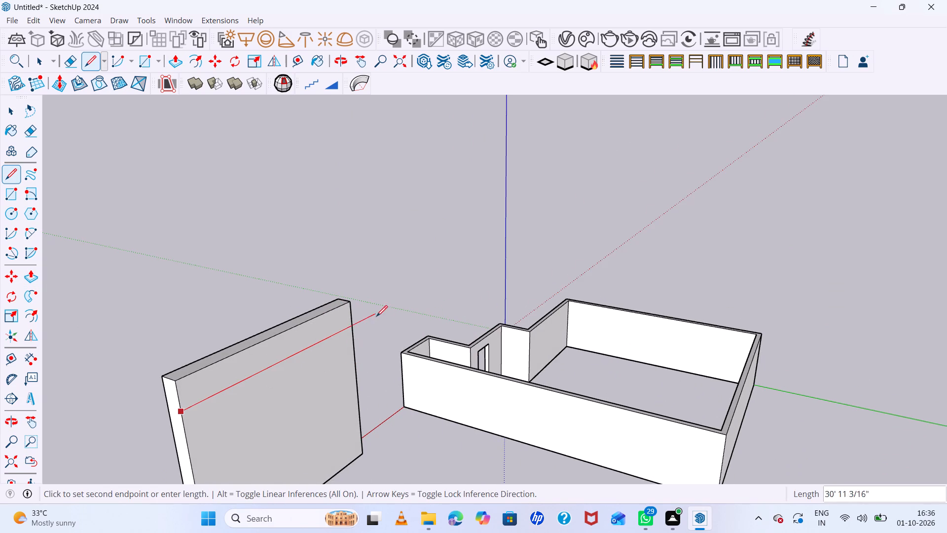
left_click(349, 325)
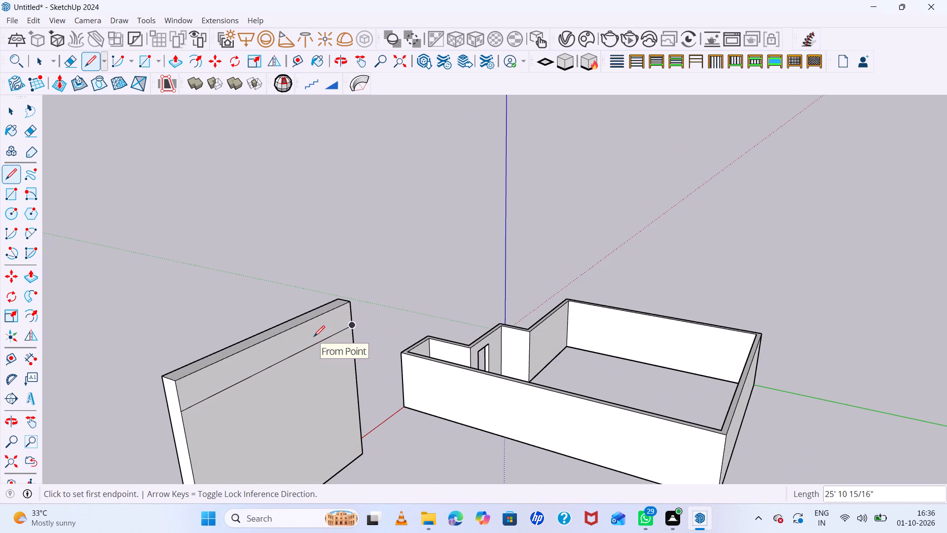
key("p")
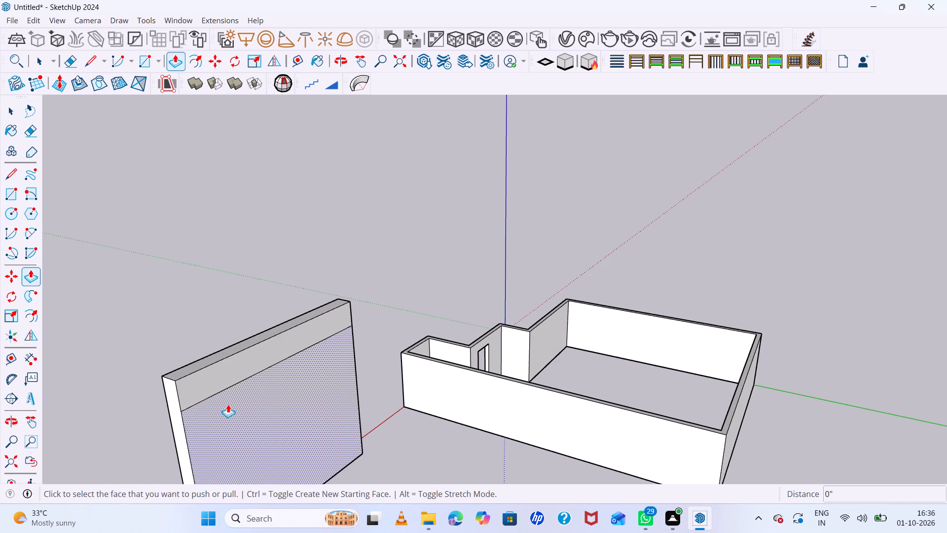
left_click(223, 380)
scroll(310, 381, "down", 6)
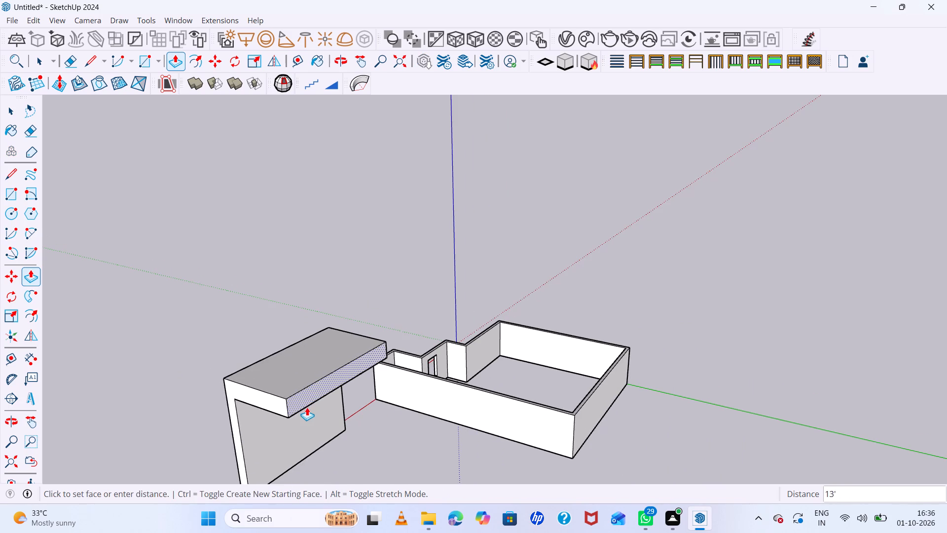
left_click(305, 406)
Draw a line about 25' 11" along the overhang's underside and pull the outer strip down about 20' 5" as a second leg.
middle_click_drag(313, 413, 321, 299)
scroll(323, 354, "down", 5)
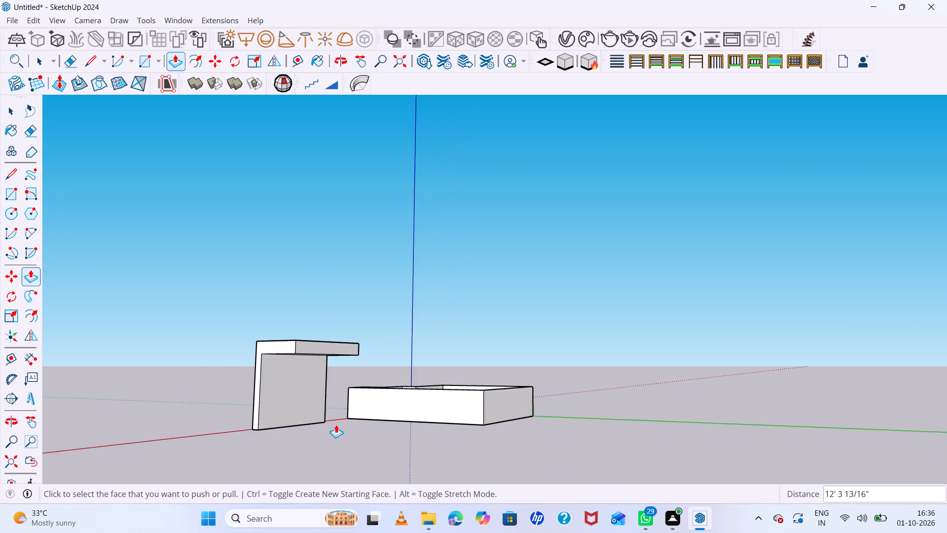
middle_click_drag(336, 424, 349, 309)
key("l")
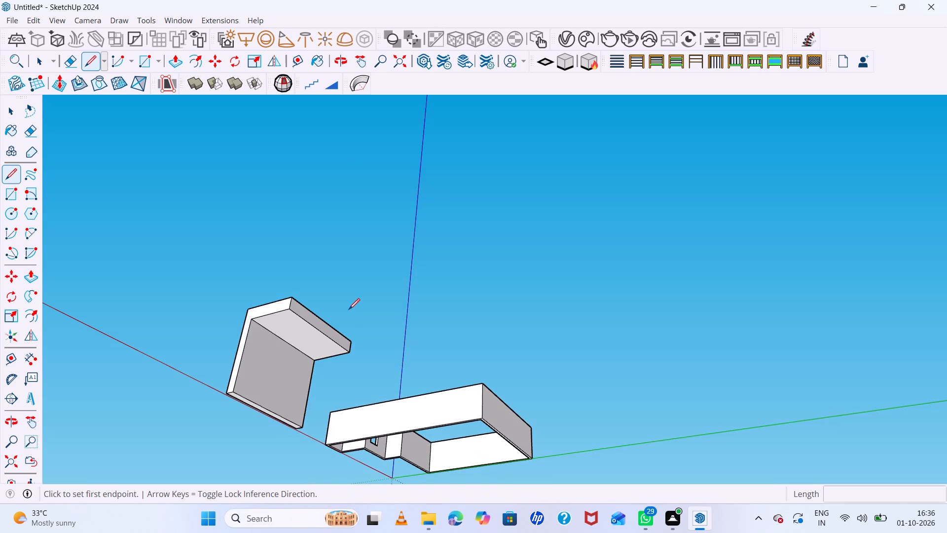
left_click(338, 356)
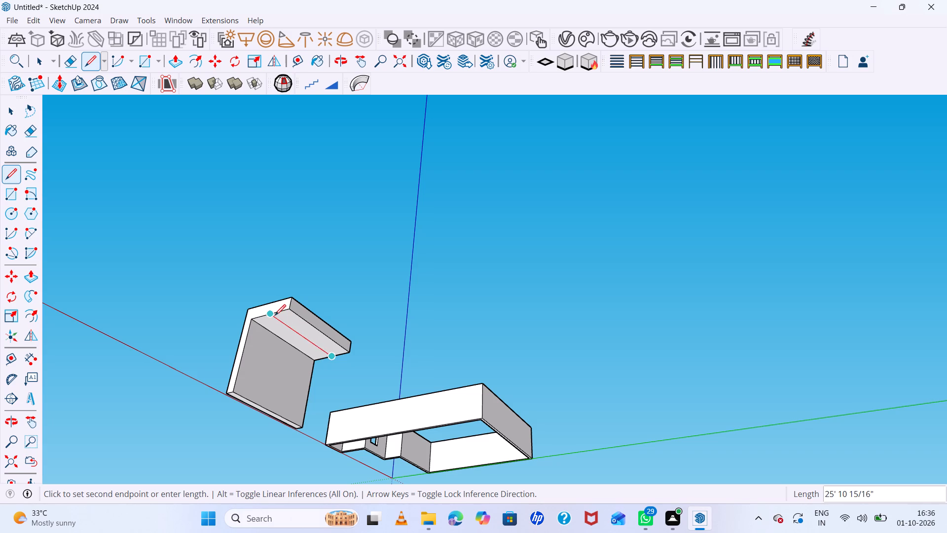
left_click(275, 315)
key("p")
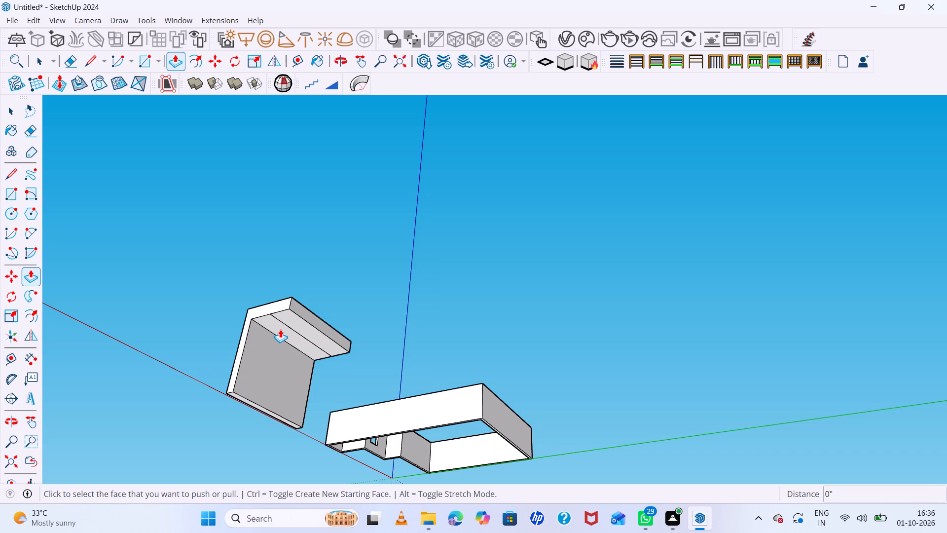
left_click(325, 337)
scroll(301, 411, "down", 3)
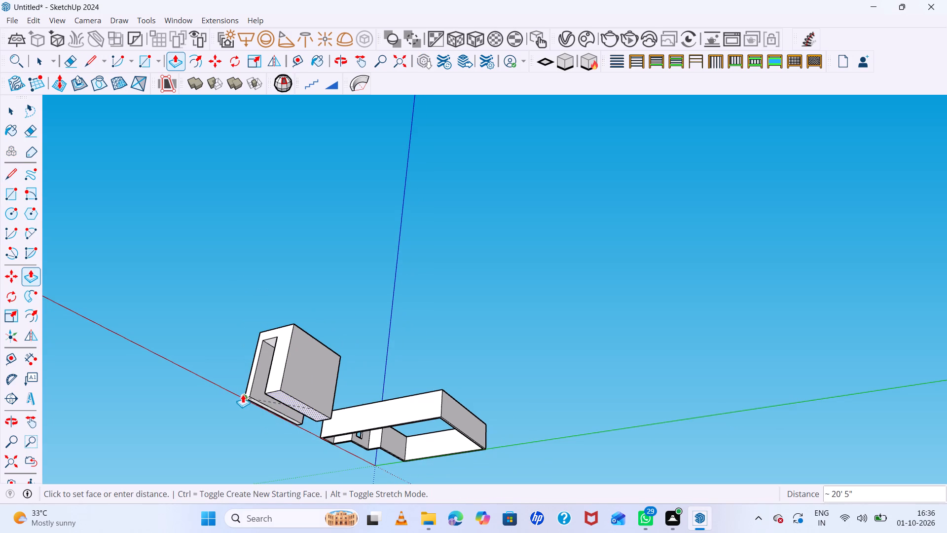
left_click(249, 394)
Push the second leg's inner face in about 4' 5" to thin the leg.
middle_click_drag(296, 400, 520, 390)
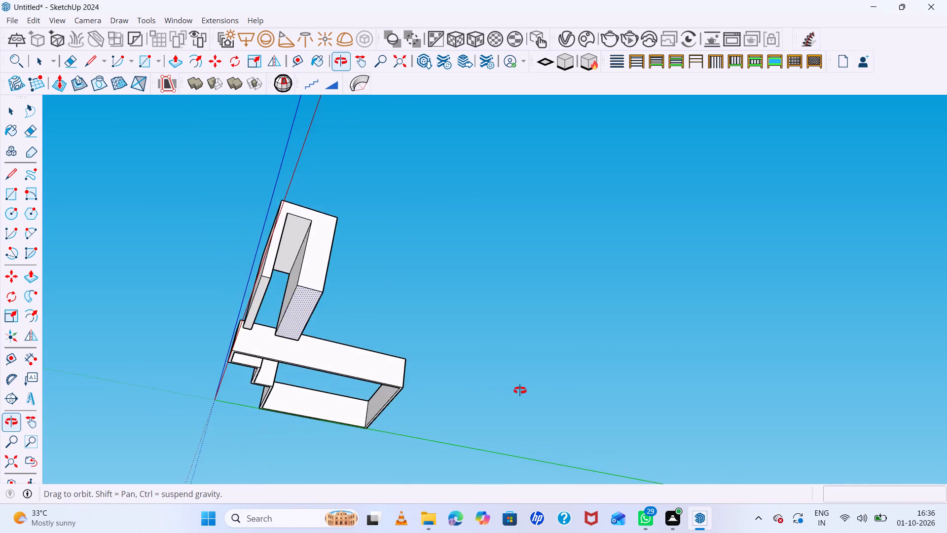
middle_click_drag(520, 390, 517, 427)
scroll(289, 314, "up", 7)
left_click(291, 295)
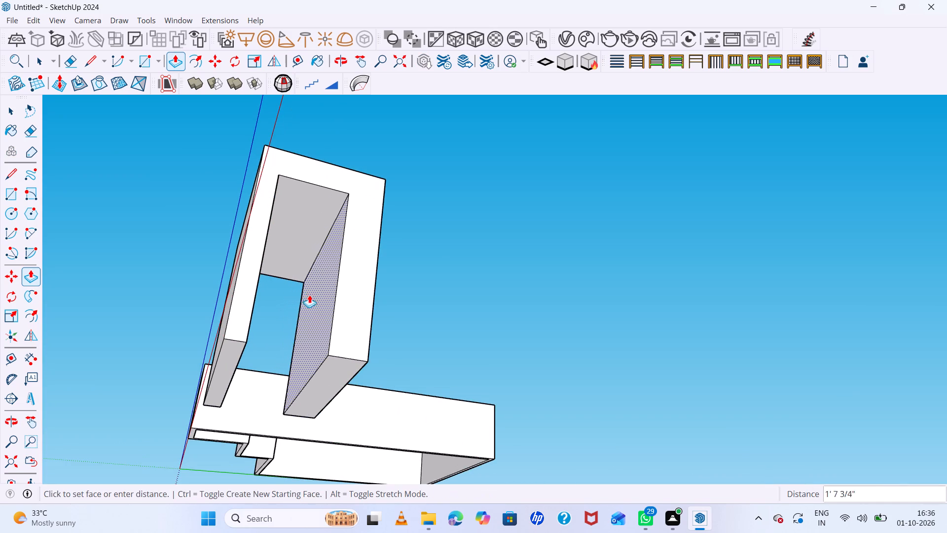
left_click(322, 297)
Examine the two-legged frame's top, outer sides and opening from several angles.
middle_click_drag(330, 201, 313, 281)
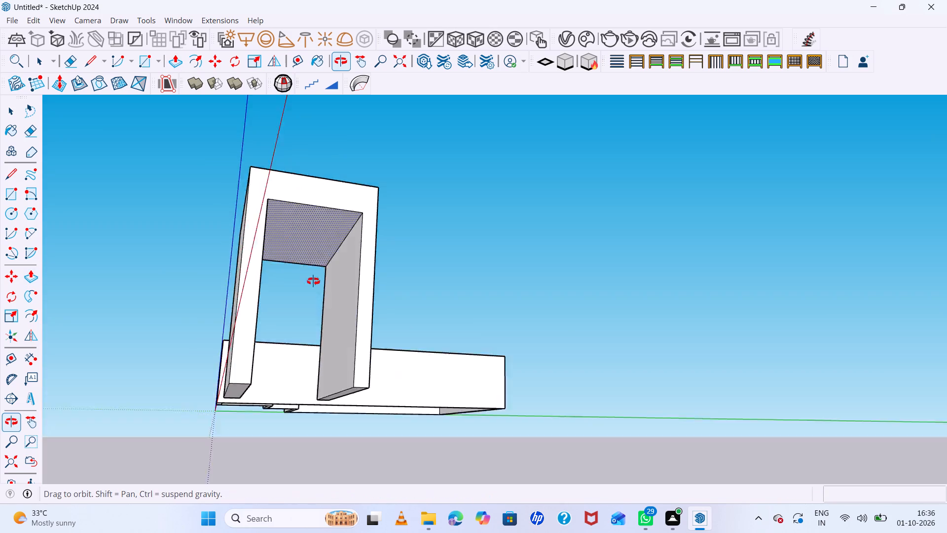
middle_click_drag(313, 281, 297, 363)
scroll(262, 161, "up", 7)
middle_click_drag(229, 235, 491, 227)
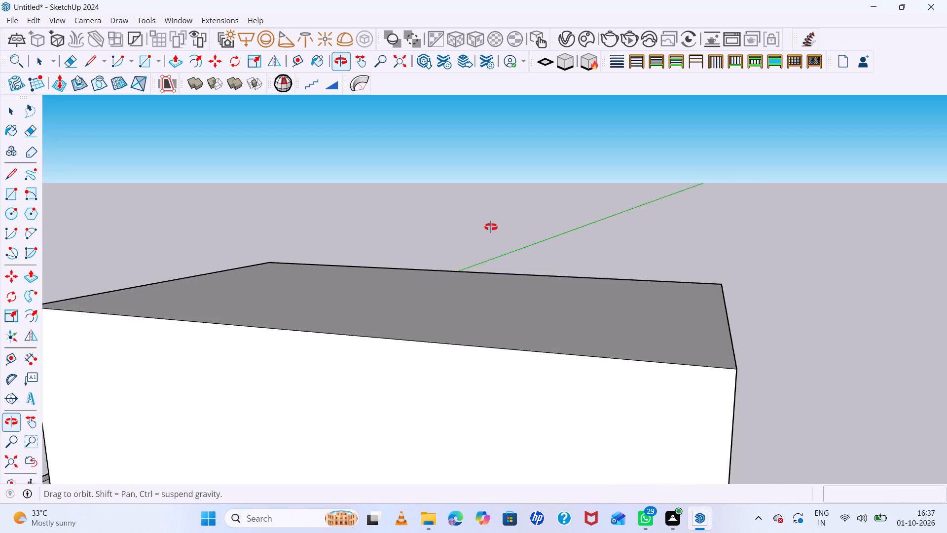
middle_click_drag(491, 227, 505, 226)
scroll(505, 226, "down", 14)
middle_click_drag(548, 265, 283, 302)
scroll(604, 327, "up", 6)
middle_click_drag(453, 327, 396, 322)
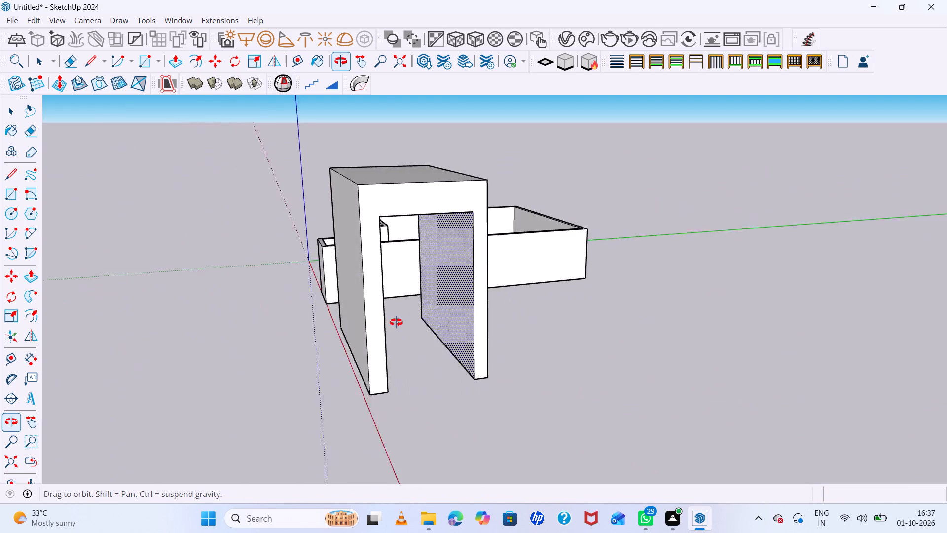
middle_click_drag(396, 322, 329, 317)
scroll(416, 306, "up", 7)
scroll(356, 345, "down", 6)
Draw a line about 25' 11" near the base of the first leg's inner face and pull the strip below it about 10' 7" across to the second leg.
middle_click_drag(364, 383, 429, 326)
scroll(429, 326, "up", 1)
scroll(403, 362, "up", 5)
scroll(403, 362, "down", 5)
middle_click_drag(402, 362, 329, 378)
scroll(329, 378, "up", 1)
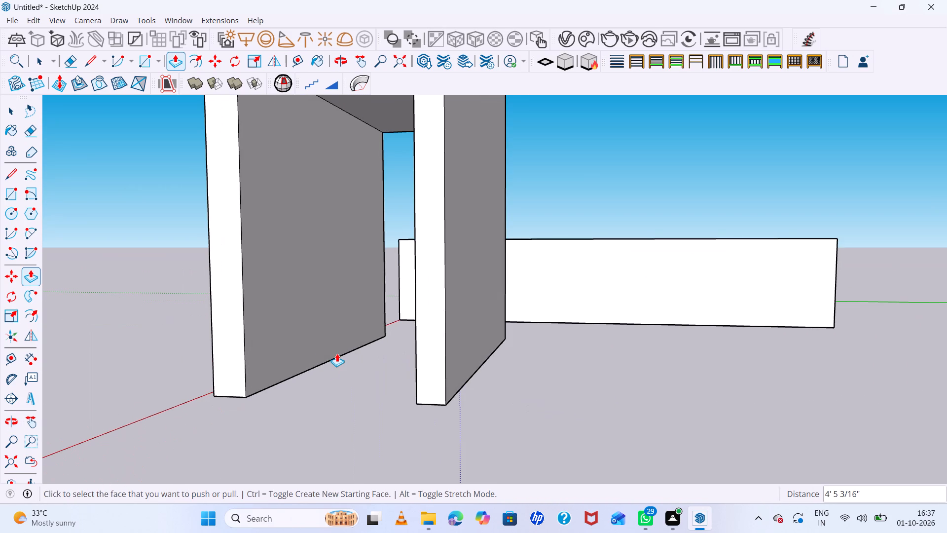
key("l")
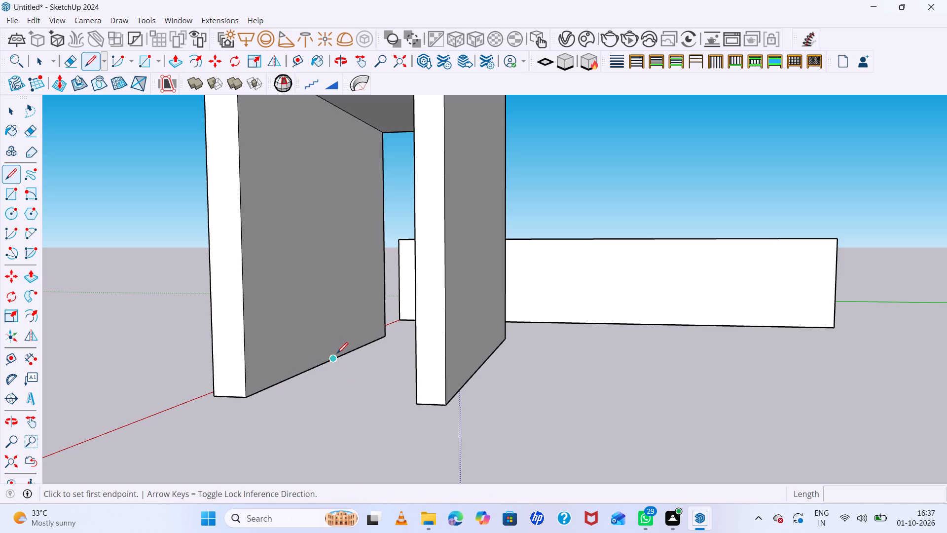
left_click(246, 366)
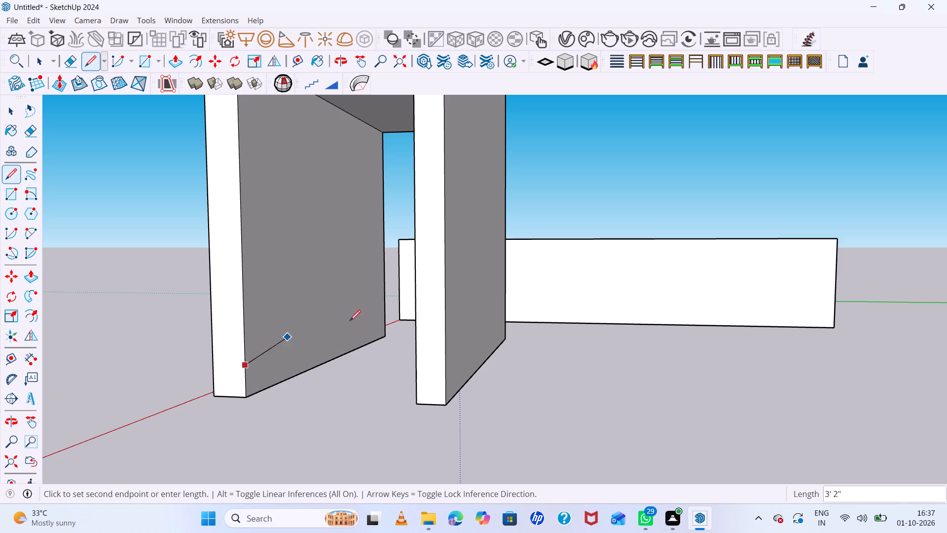
left_click(386, 316)
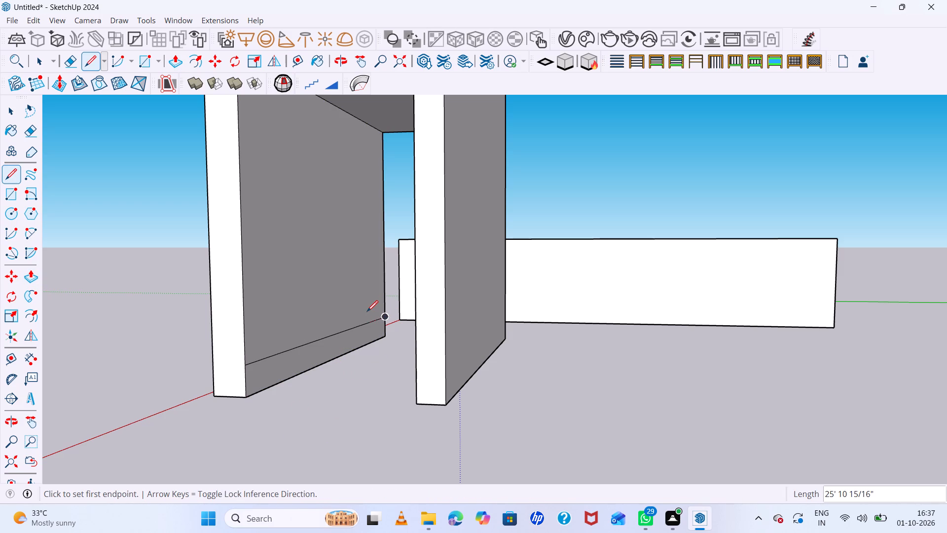
key("p")
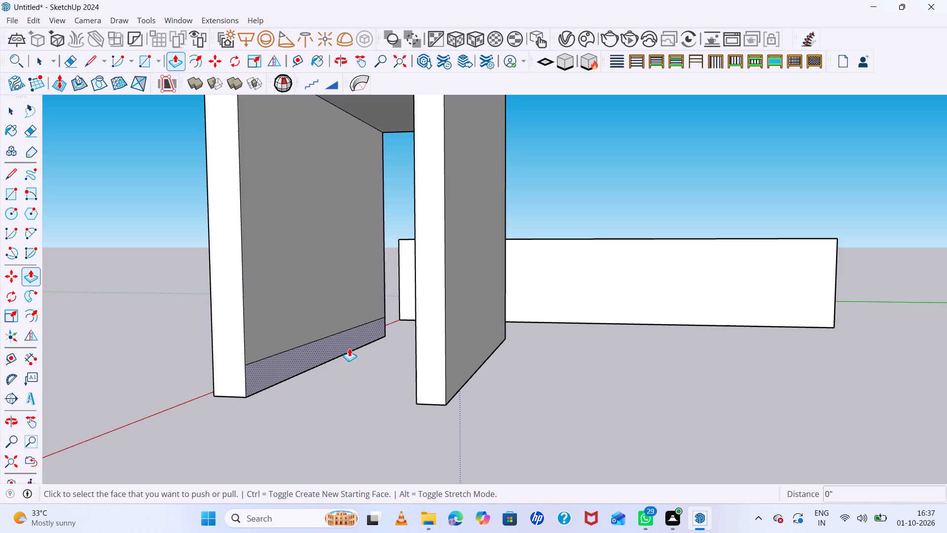
left_click(255, 368)
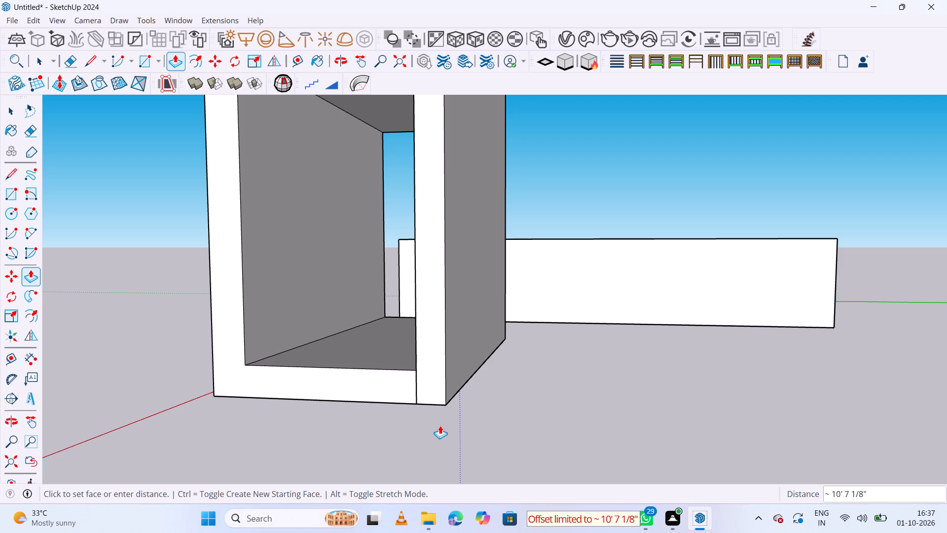
left_click(420, 403)
Pull the narrow strip under the second leg down about 14' 4" below the closed frame.
scroll(392, 407, "down", 6)
middle_click_drag(349, 417, 685, 435)
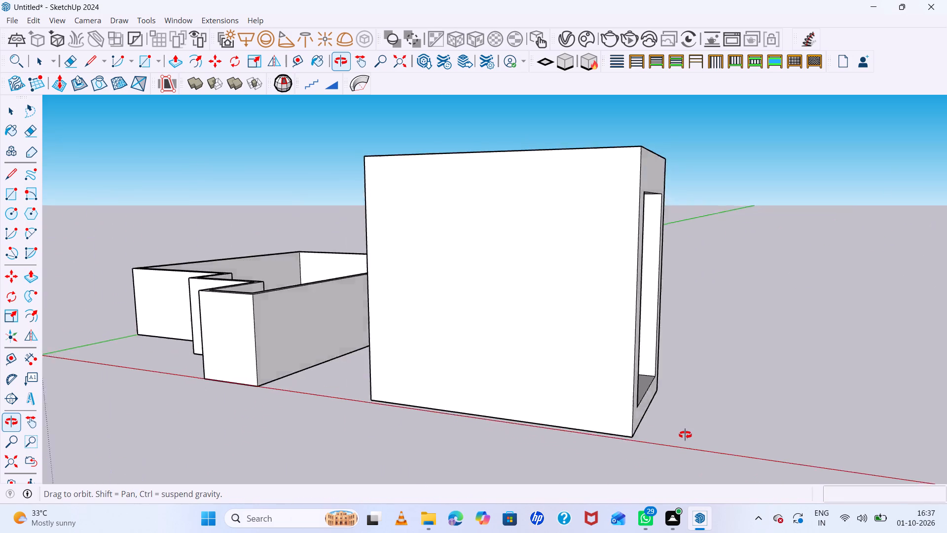
middle_click_drag(685, 435, 287, 205)
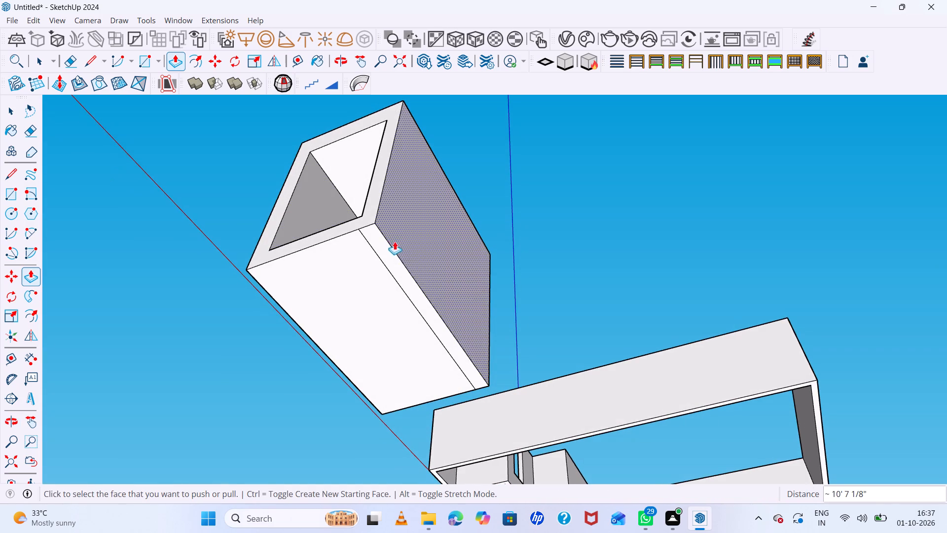
left_click(389, 255)
scroll(405, 394, "down", 5)
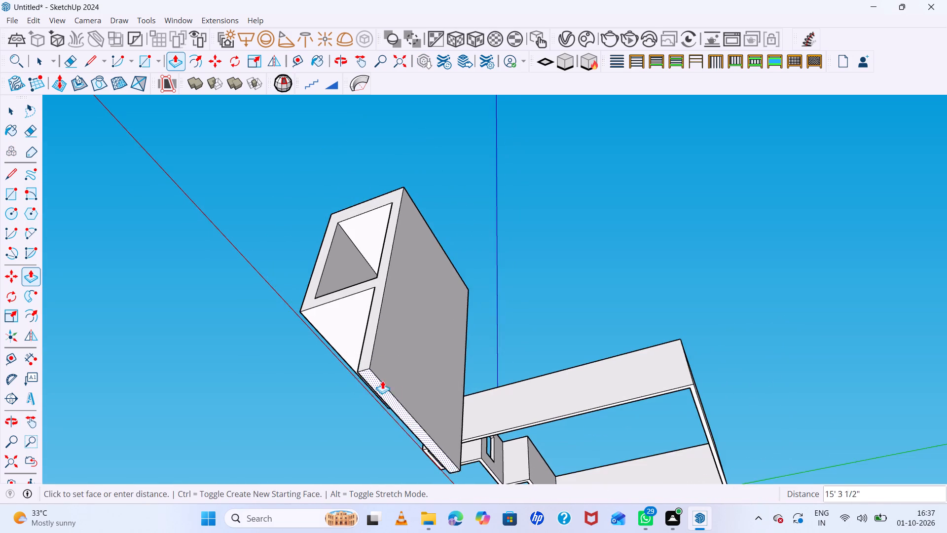
middle_click_drag(361, 369, 619, 435)
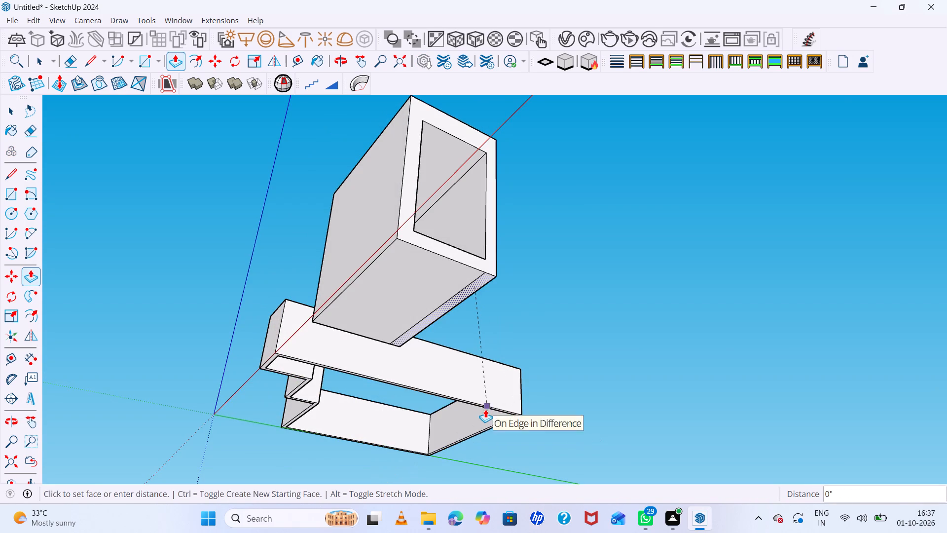
left_click(472, 390)
Pull the frame's open end face out about 1' 8" as a new section, keeping the starting face edges.
middle_click_drag(408, 337, 406, 341)
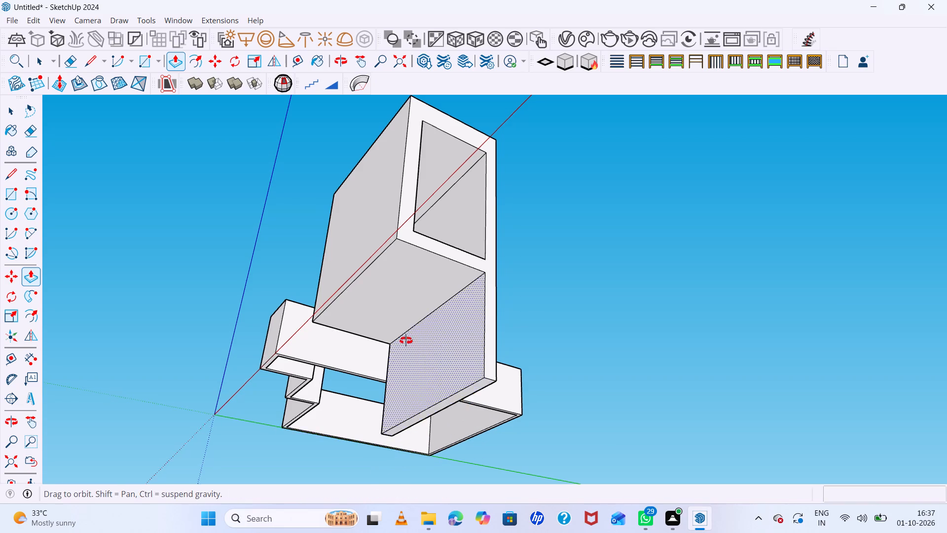
middle_click_drag(406, 341, 433, 477)
scroll(476, 420, "down", 6)
middle_click_drag(441, 423, 609, 457)
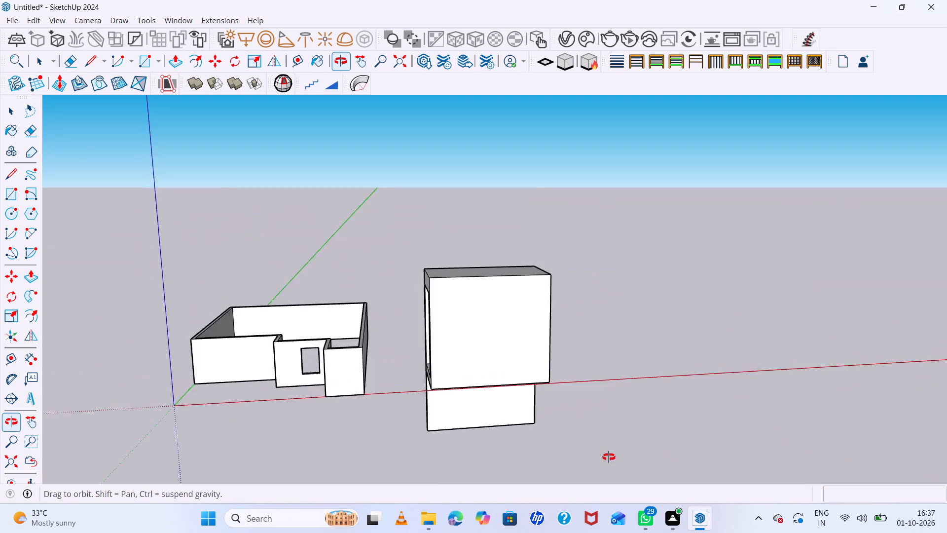
middle_click_drag(609, 457, 325, 453)
scroll(449, 319, "up", 7)
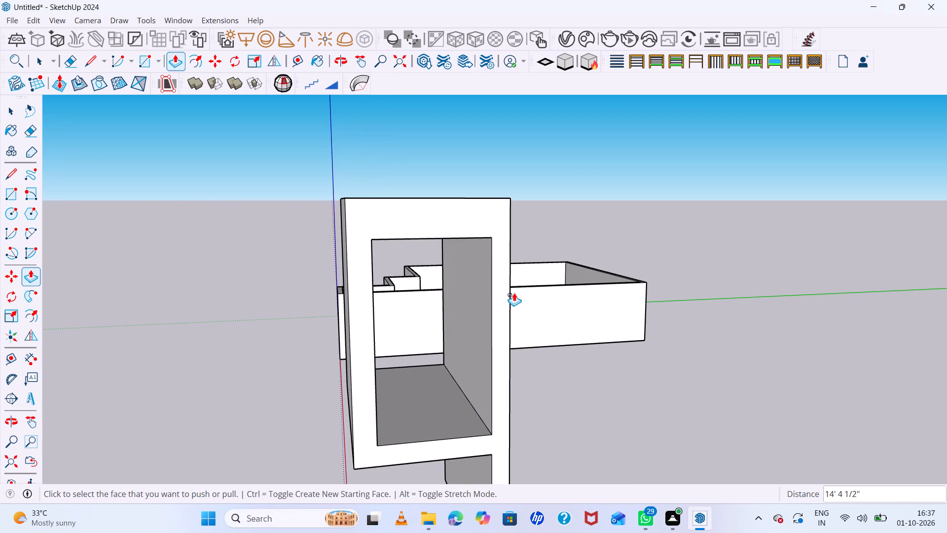
left_click(507, 301)
scroll(550, 357, "down", 6)
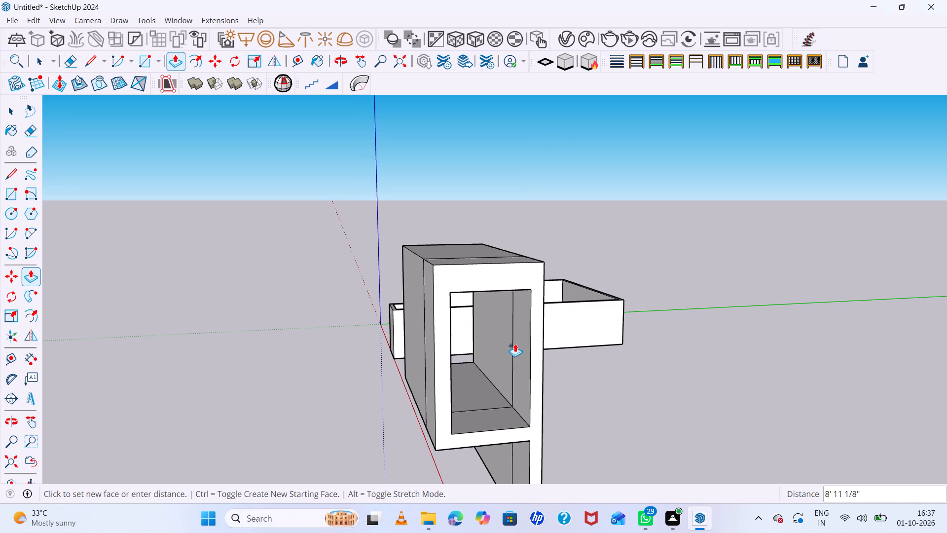
middle_click_drag(434, 261, 482, 374)
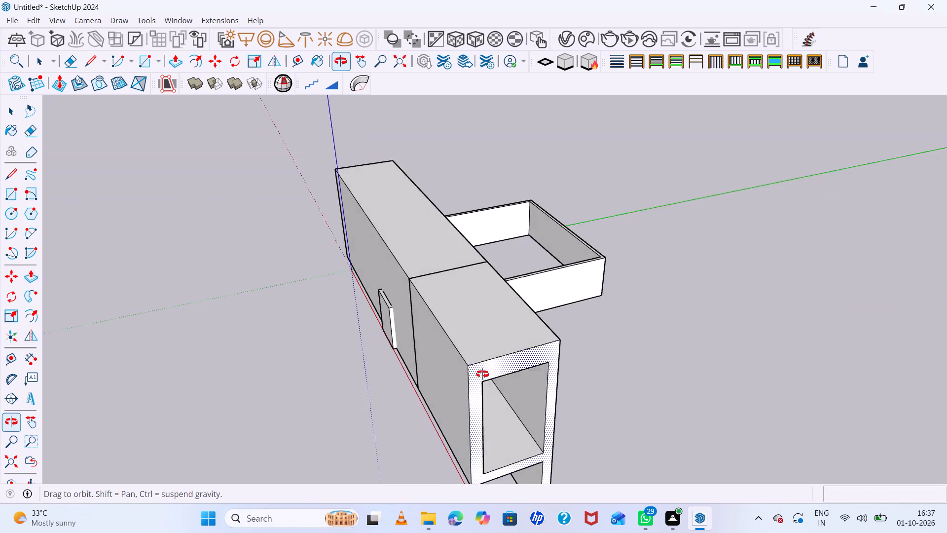
middle_click_drag(482, 374, 483, 375)
scroll(489, 357, "down", 6)
scroll(527, 377, "up", 2)
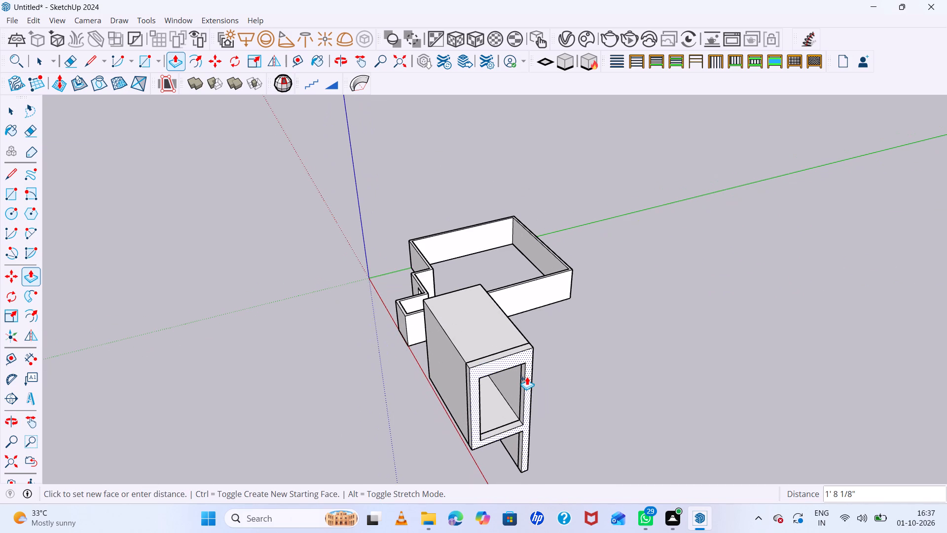
left_click(526, 374)
Add further narrow bands at the frame's open end with new-face Push/Pull offsets of about 1' 5" and 1' 6".
scroll(478, 377, "up", 12)
left_click(476, 376)
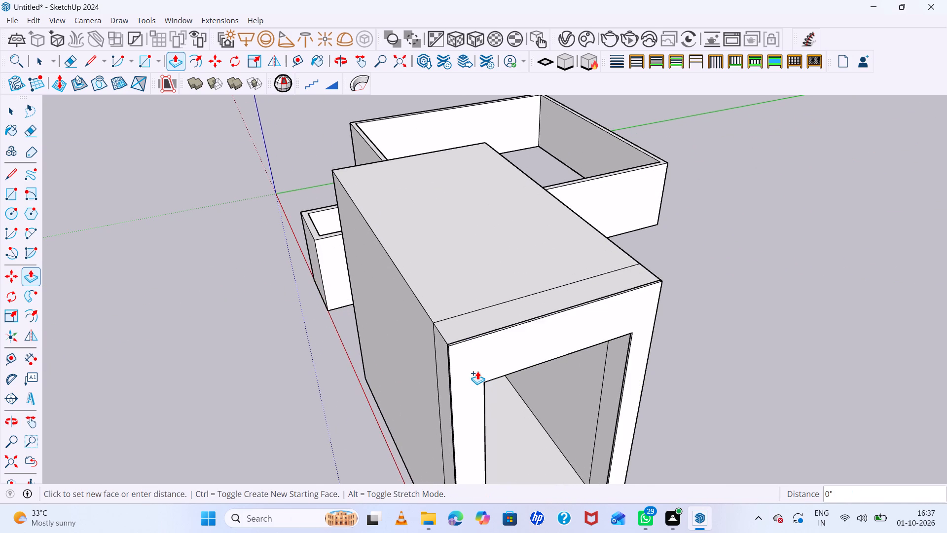
left_click(475, 355)
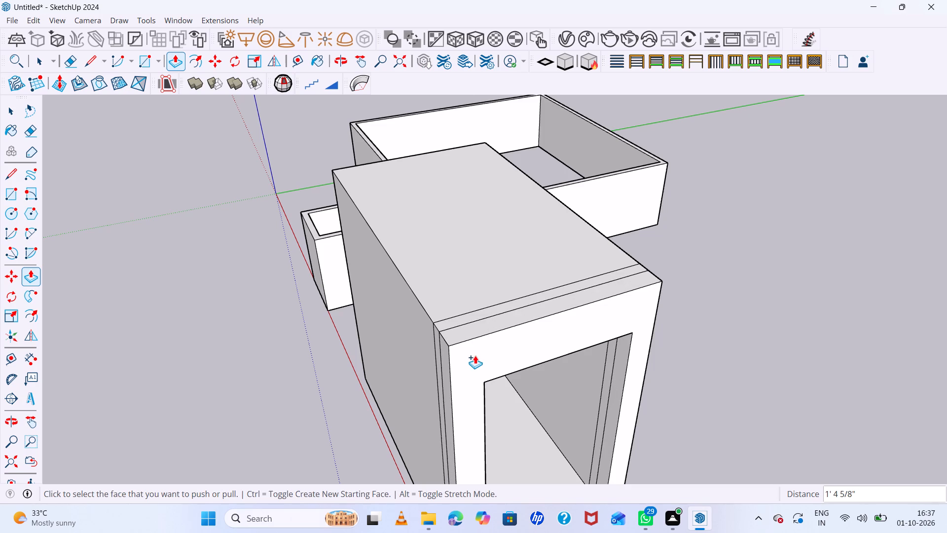
left_click(474, 351)
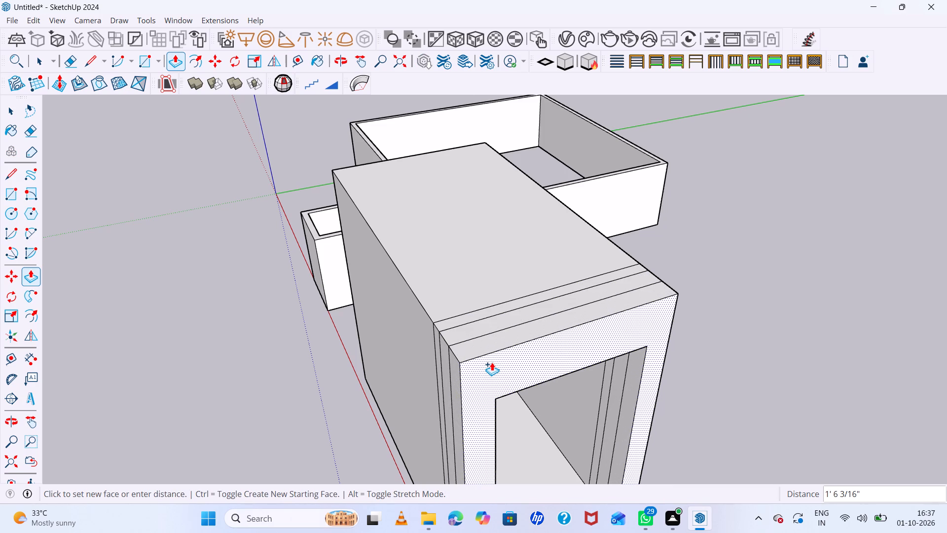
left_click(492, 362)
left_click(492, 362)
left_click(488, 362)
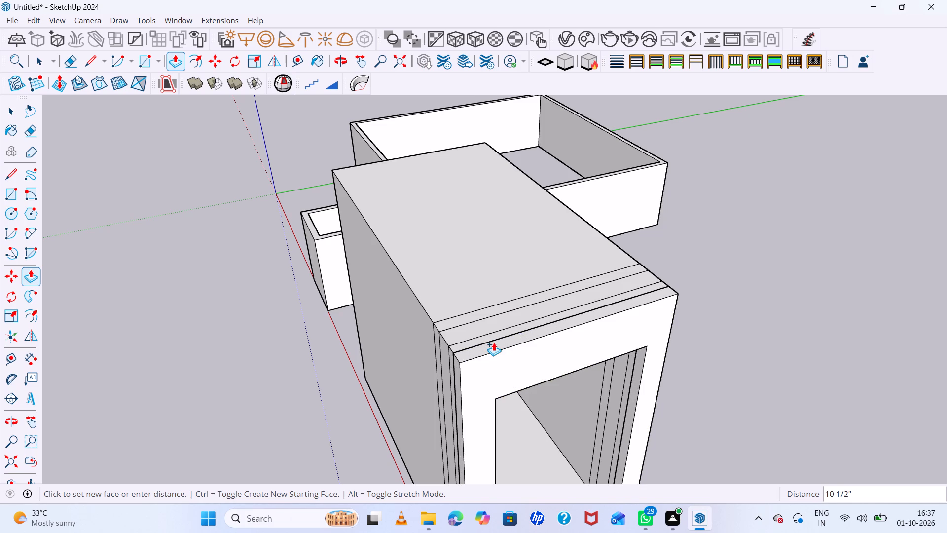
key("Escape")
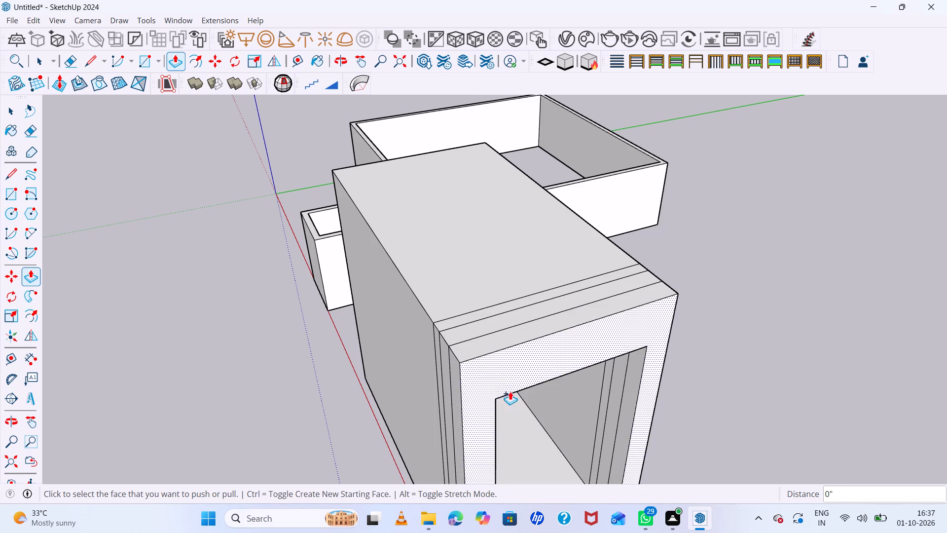
Push the frame's end face back about 1' 1" with a new starting face to add another band line.
left_click(506, 382)
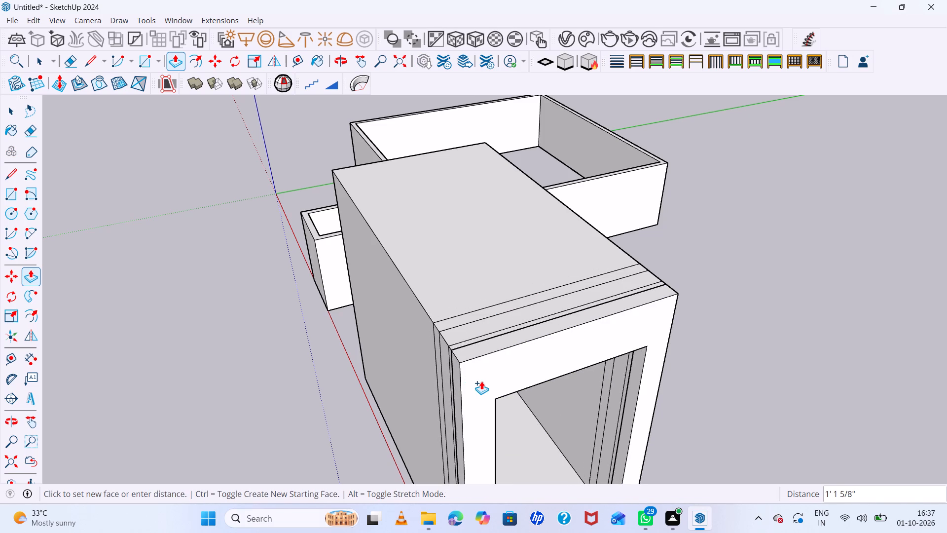
left_click(485, 379)
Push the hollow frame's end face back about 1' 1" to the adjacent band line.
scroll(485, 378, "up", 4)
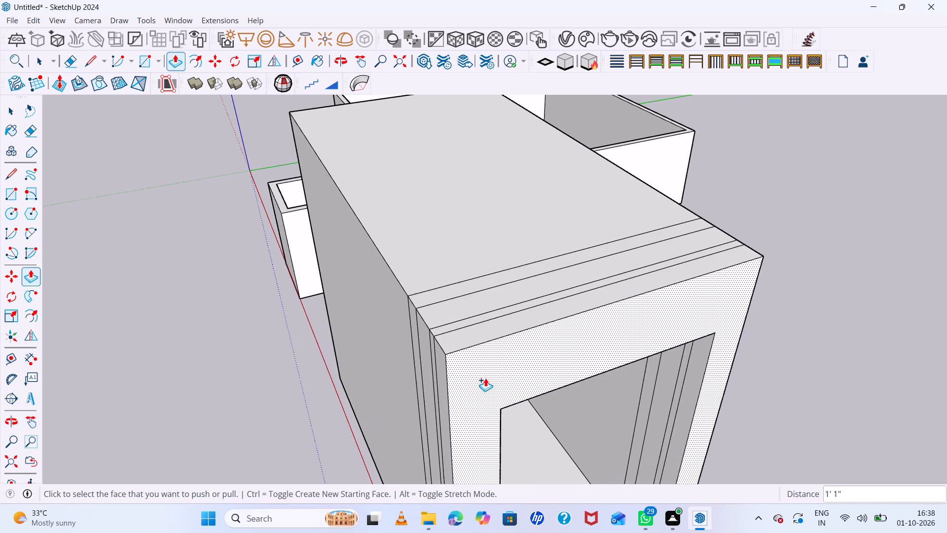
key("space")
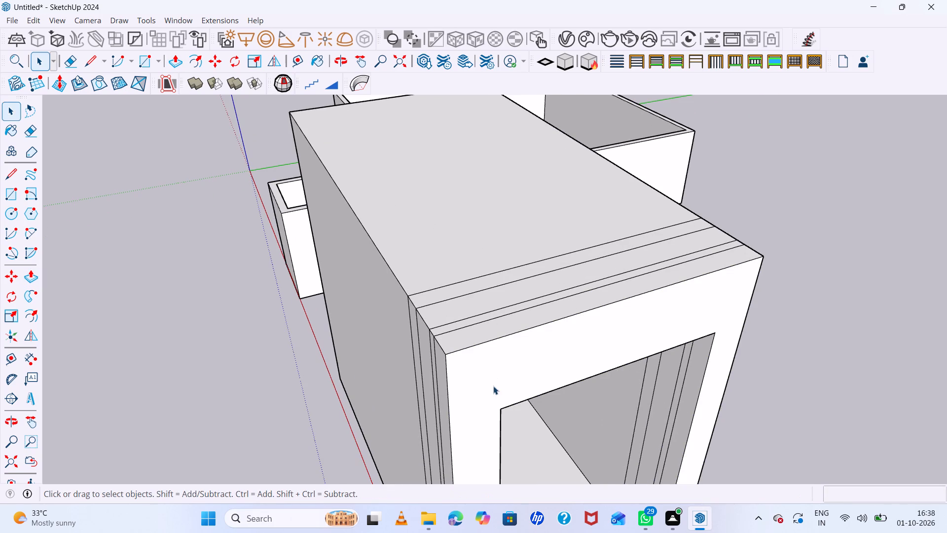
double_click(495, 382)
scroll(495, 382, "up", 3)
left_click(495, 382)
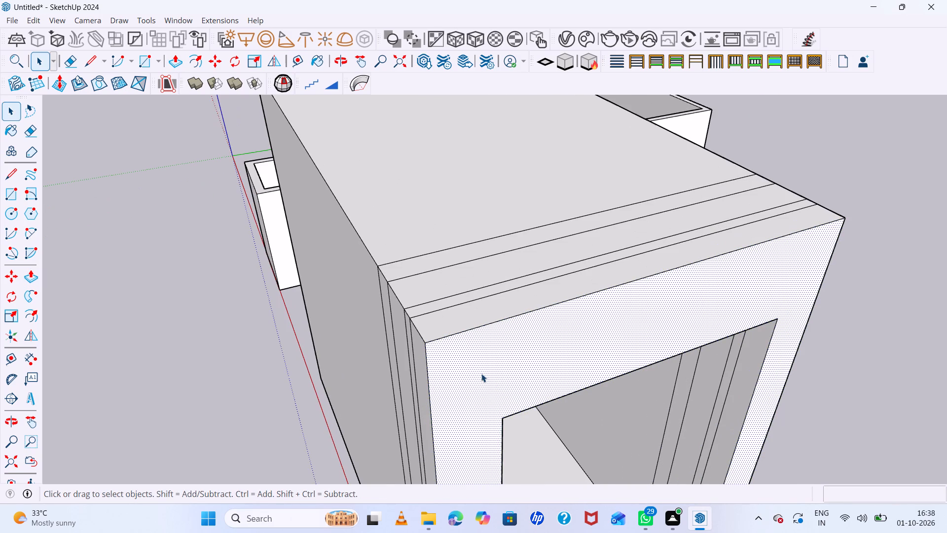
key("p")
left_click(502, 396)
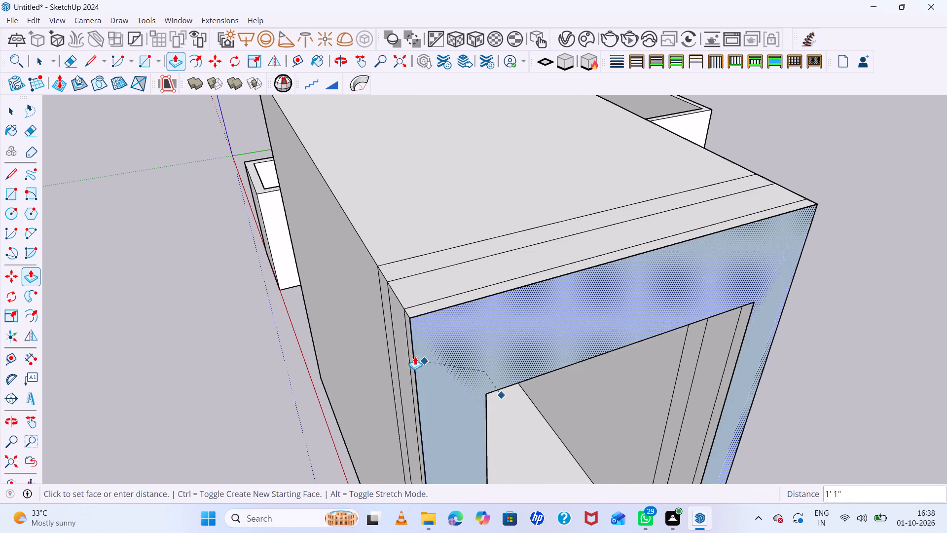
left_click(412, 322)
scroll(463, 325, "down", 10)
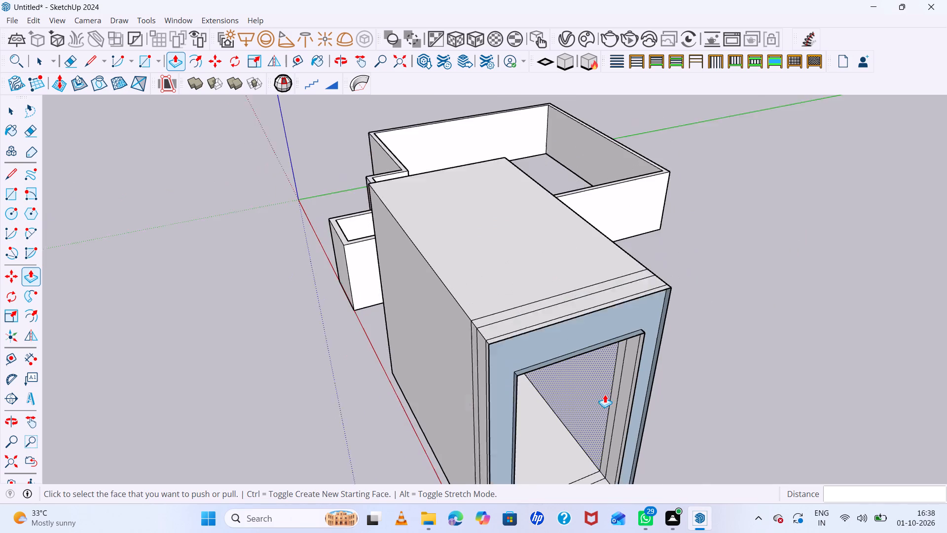
Undo all the practice slab-frame modelling beside the wall group, back to before the window opening was cut.
key("ctrl+z")
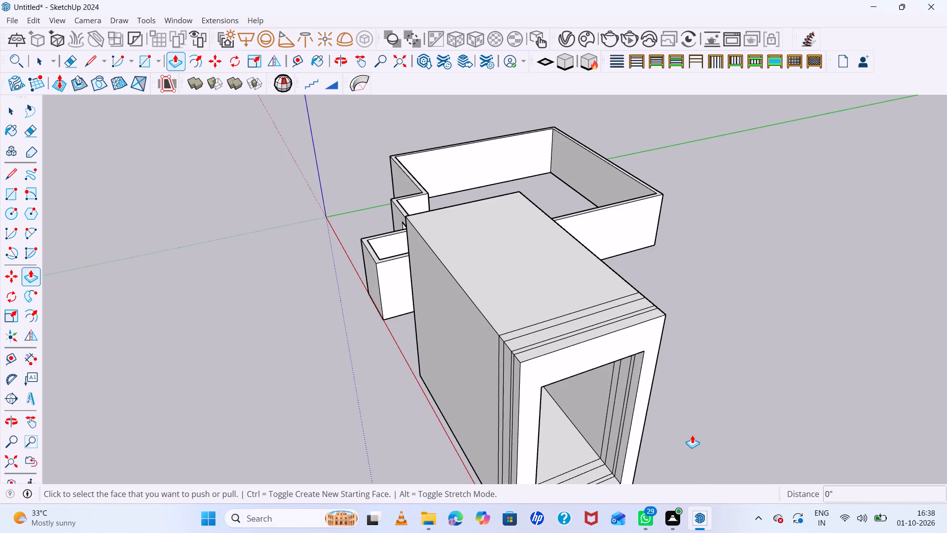
key("ctrl+z")
key("ctrl+z")
key("ctrl+z")
key("ctrl+z")
key("ctrl+z")
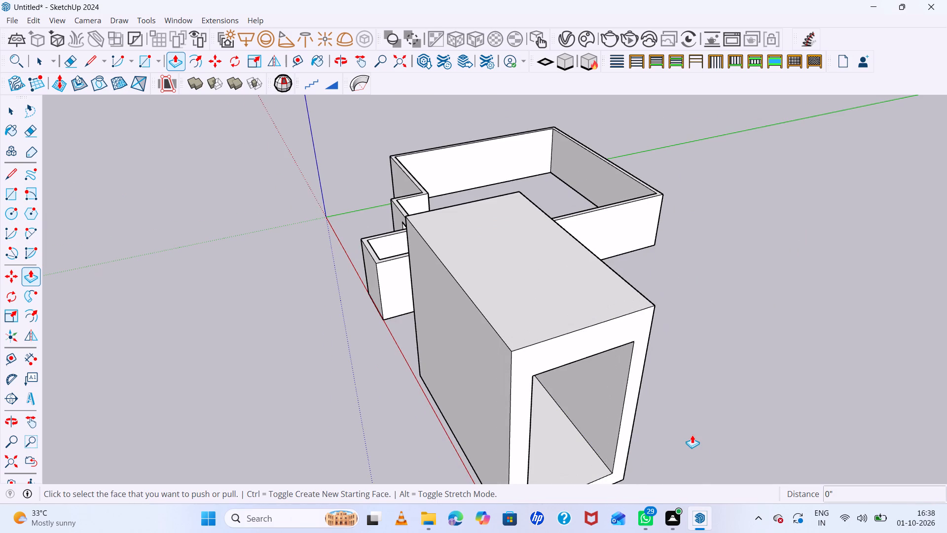
key("ctrl+z")
key("ctrl+z")
key("ctrl+z")
key("ctrl+z")
key("ctrl+z")
key("ctrl+z")
key("ctrl+z")
key("ctrl+z")
key("ctrl+z")
key("ctrl+z")
key("ctrl+z")
key("ctrl+z")
key("ctrl+z")
key("ctrl+z")
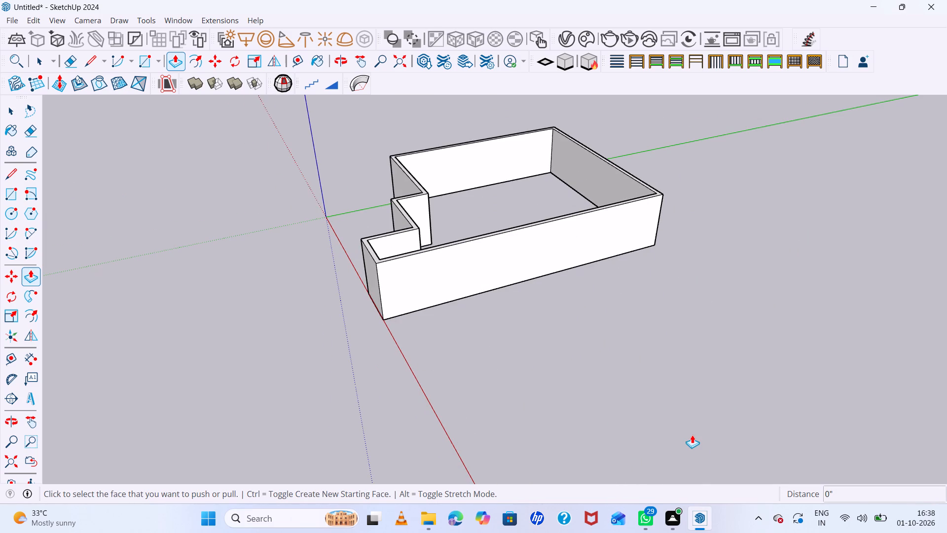
Redo the edits to the short middle wall up to its cut window opening.
middle_click_drag(319, 349, 573, 362)
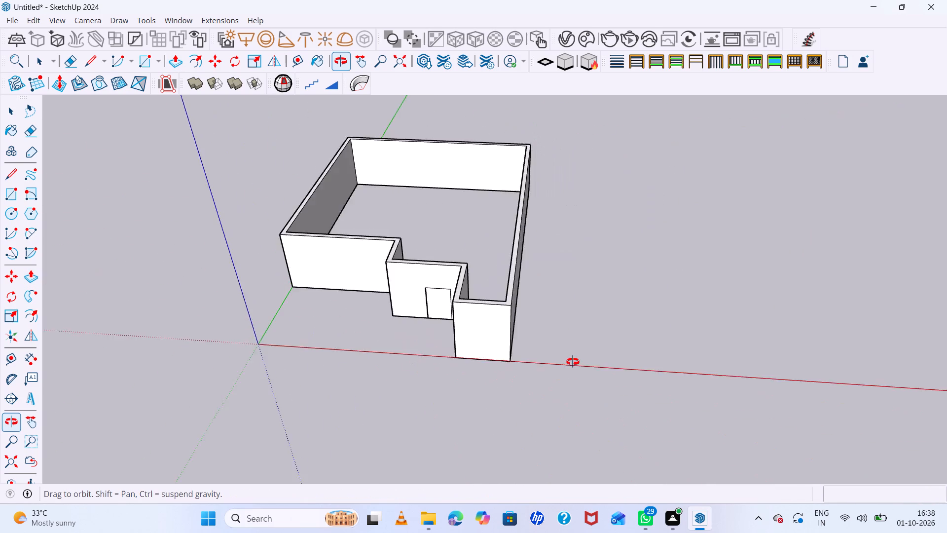
middle_click_drag(573, 362, 588, 297)
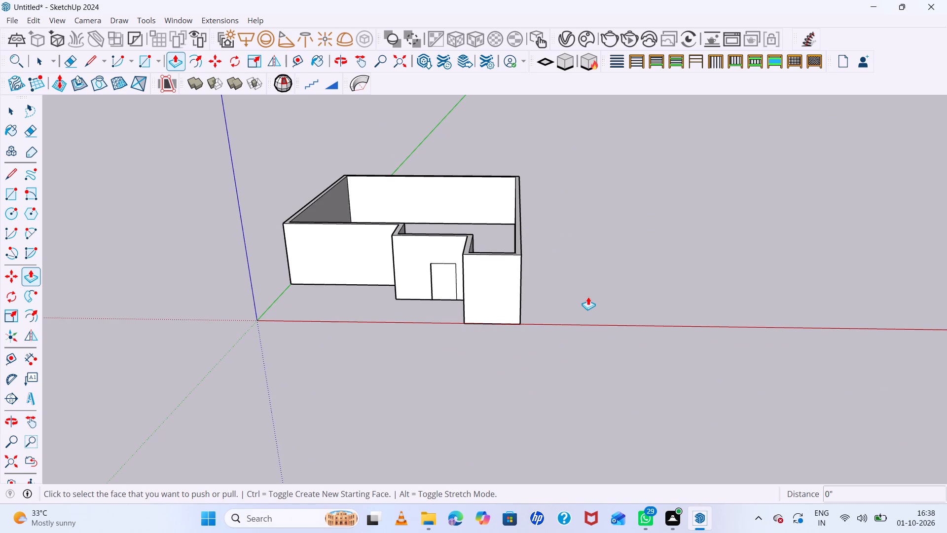
type("yy")
key("ctrl+y")
key("ctrl+y")
key("ctrl+y")
key("ctrl+y")
key("ctrl+y")
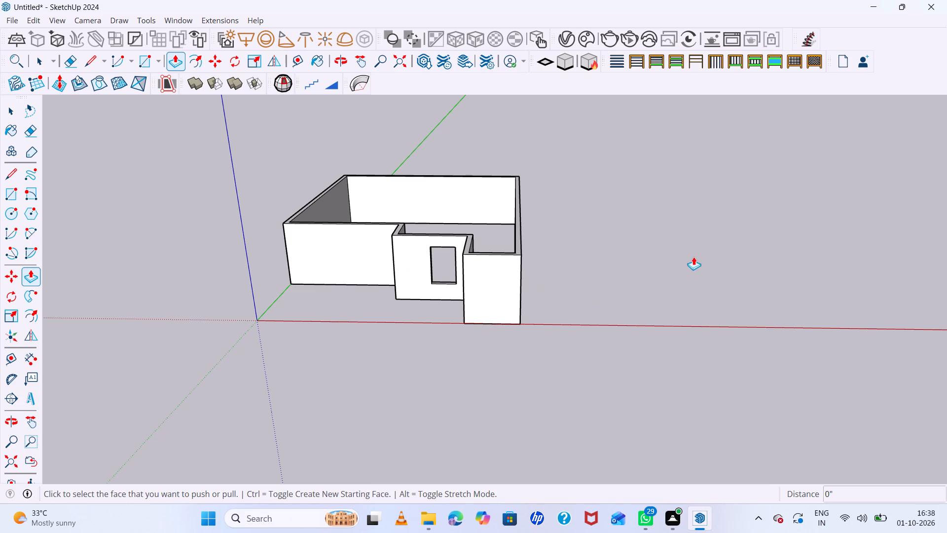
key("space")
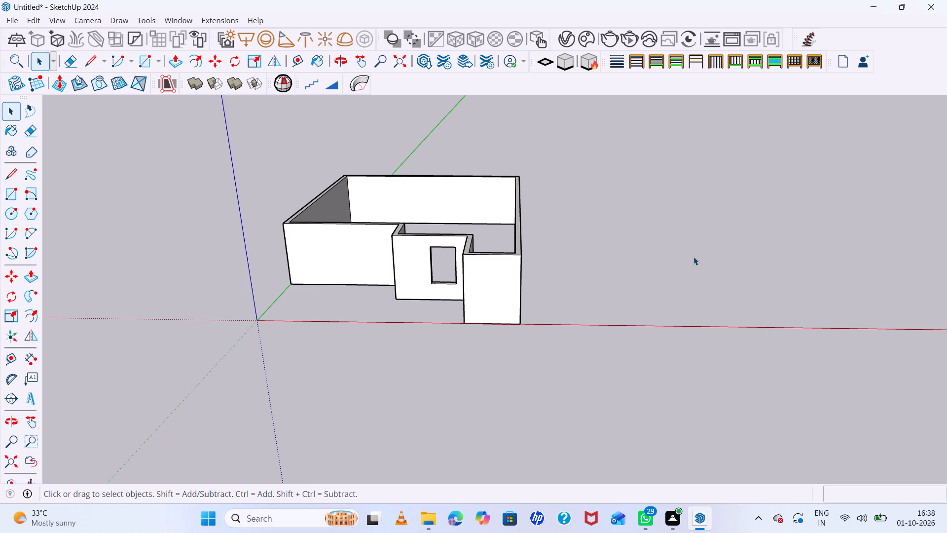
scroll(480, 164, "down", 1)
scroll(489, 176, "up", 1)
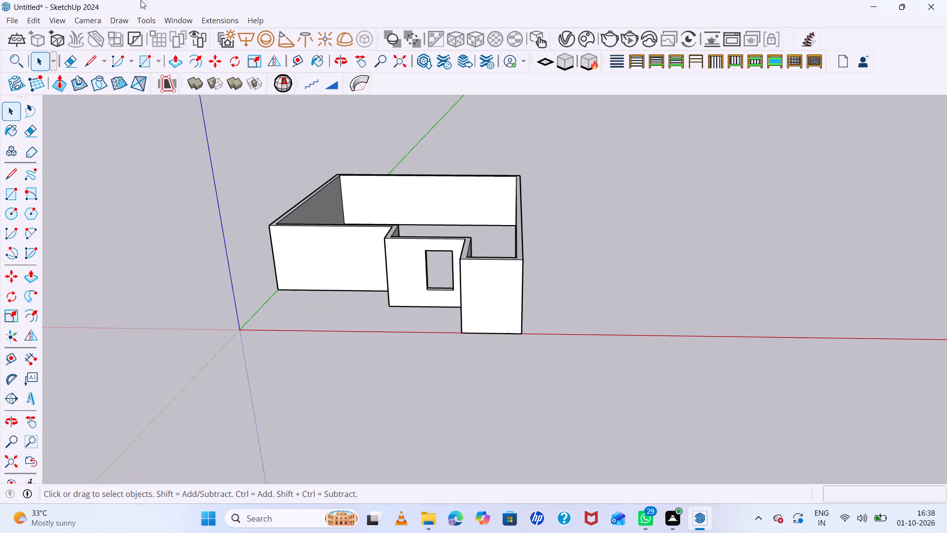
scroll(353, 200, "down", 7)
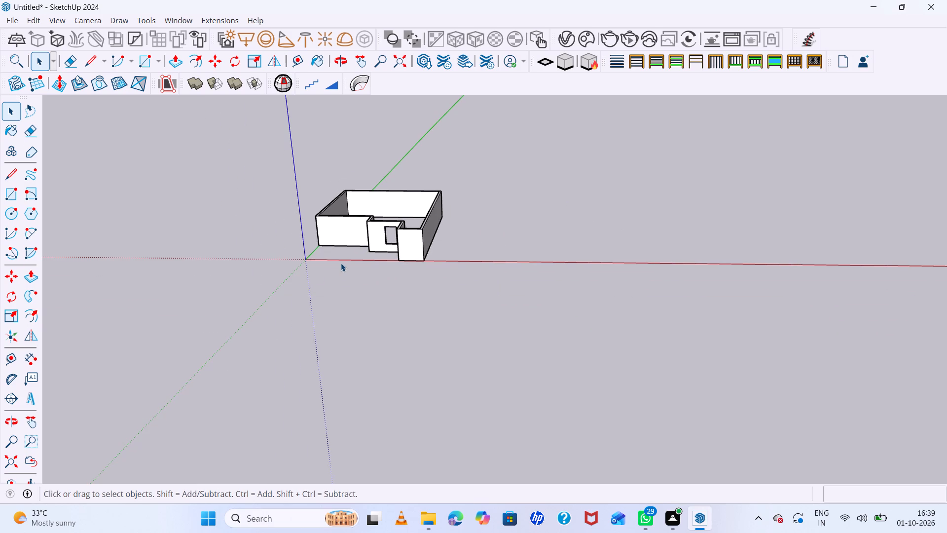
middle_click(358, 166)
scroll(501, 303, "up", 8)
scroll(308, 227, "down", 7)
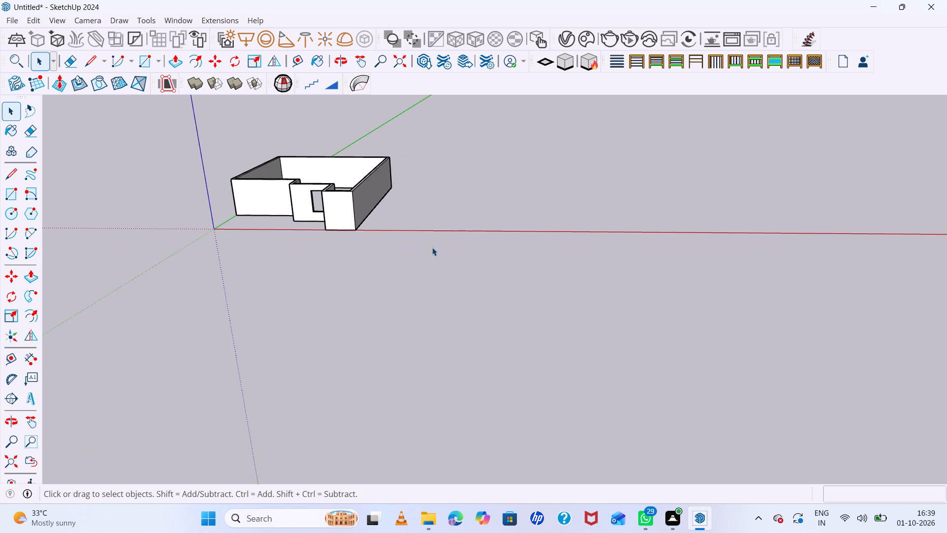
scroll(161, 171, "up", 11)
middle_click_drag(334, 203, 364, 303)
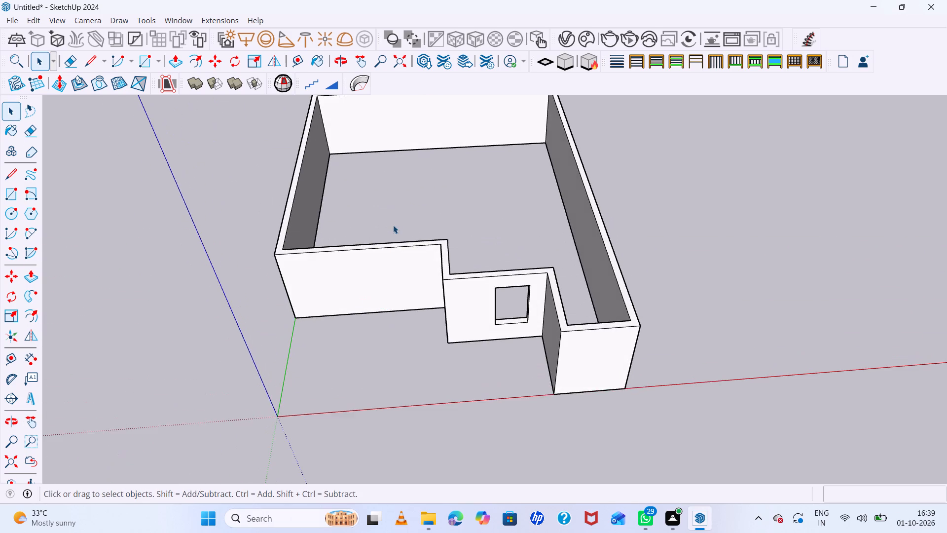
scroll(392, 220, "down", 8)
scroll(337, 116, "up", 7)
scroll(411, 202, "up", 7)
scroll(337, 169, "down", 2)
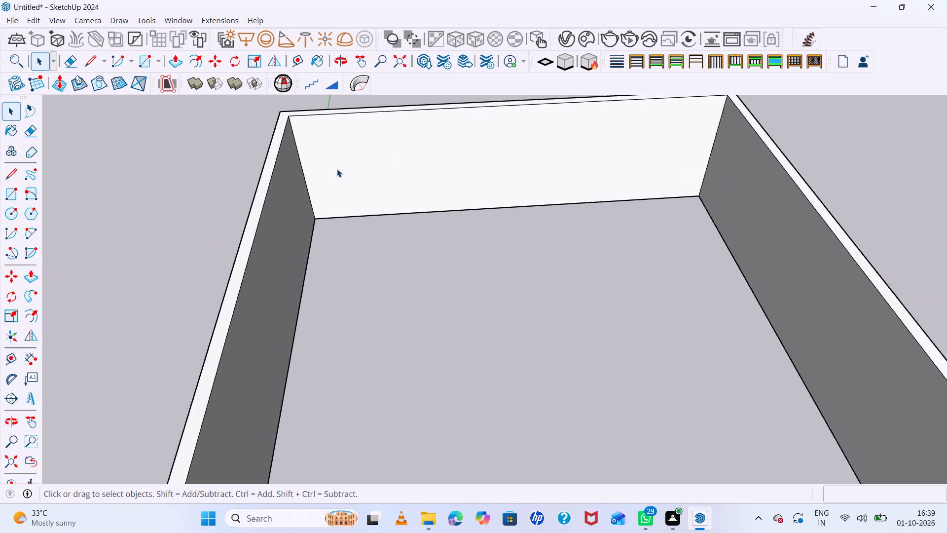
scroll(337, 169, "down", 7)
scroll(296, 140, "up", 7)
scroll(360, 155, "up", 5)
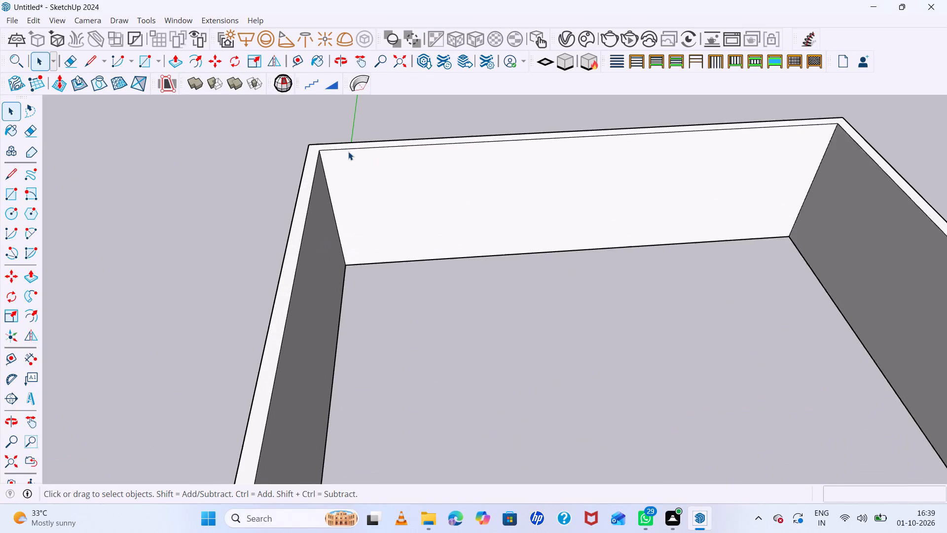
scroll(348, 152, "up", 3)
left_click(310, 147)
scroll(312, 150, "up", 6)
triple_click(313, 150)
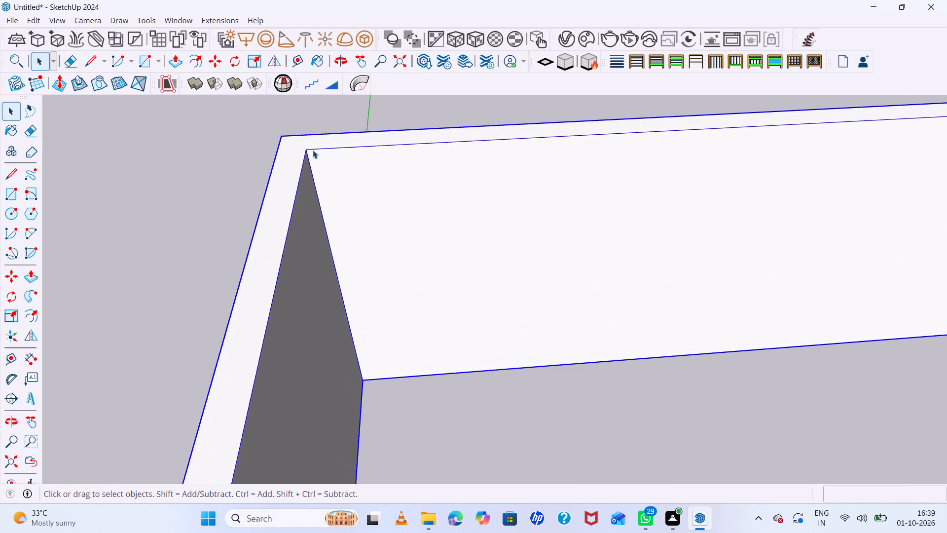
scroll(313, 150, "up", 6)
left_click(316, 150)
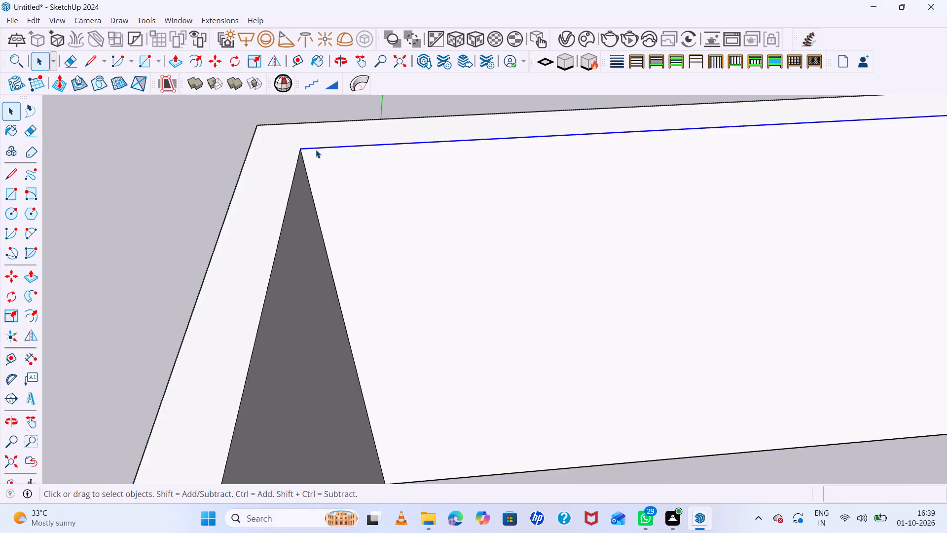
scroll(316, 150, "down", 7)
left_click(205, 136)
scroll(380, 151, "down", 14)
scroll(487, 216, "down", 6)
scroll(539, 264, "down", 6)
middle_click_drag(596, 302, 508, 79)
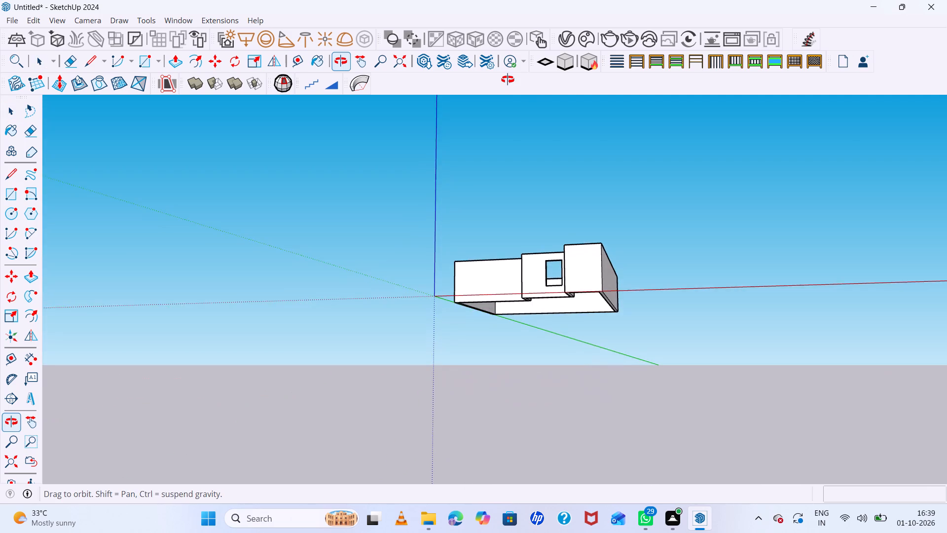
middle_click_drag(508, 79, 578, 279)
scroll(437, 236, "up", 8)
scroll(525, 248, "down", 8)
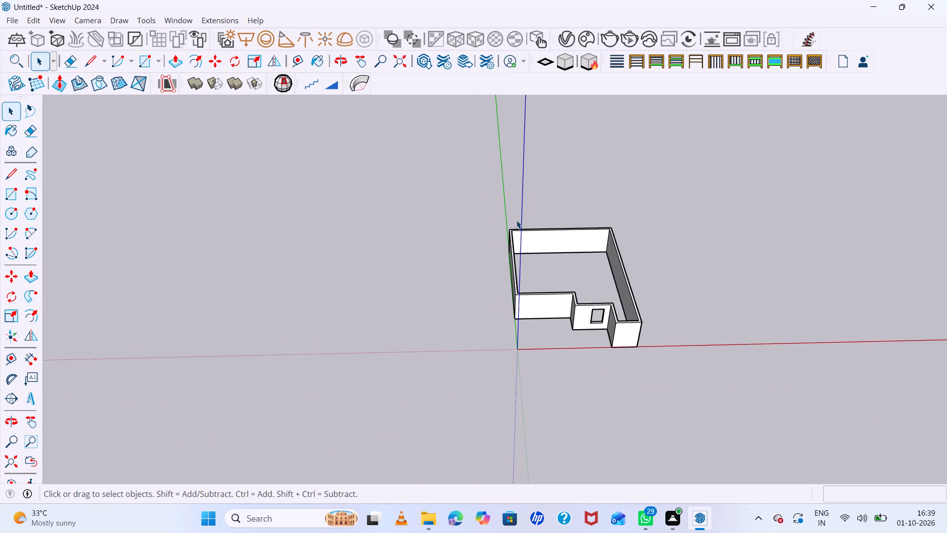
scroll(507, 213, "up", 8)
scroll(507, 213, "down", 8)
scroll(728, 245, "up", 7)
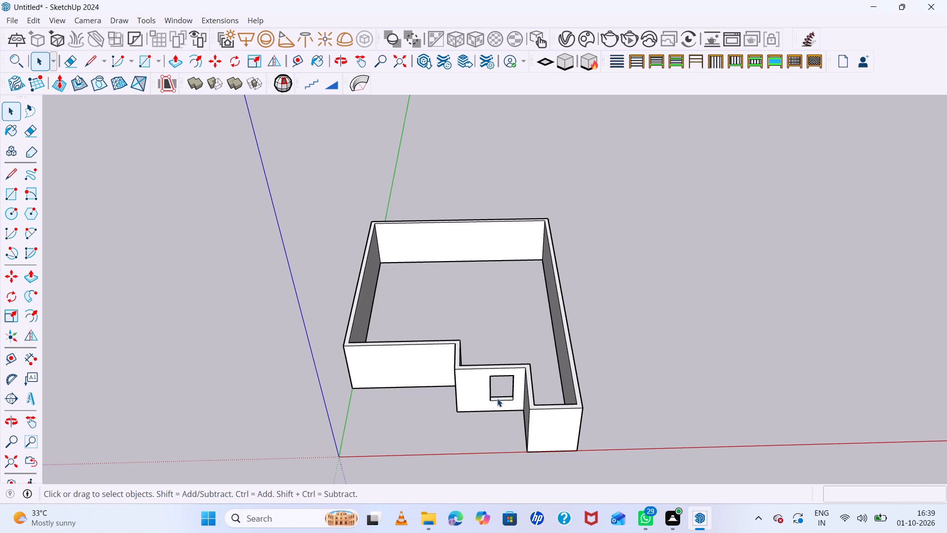
Select the wall group and turn on the display of its back edges.
scroll(530, 416, "up", 1)
middle_click_drag(530, 416, 586, 270)
scroll(586, 270, "up", 1)
scroll(558, 329, "up", 7)
left_click(564, 328)
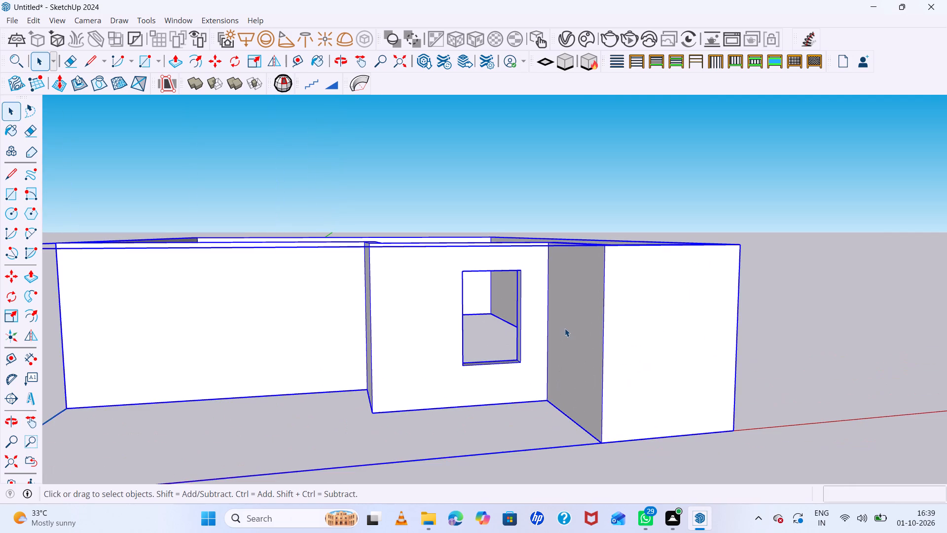
scroll(585, 326, "down", 6)
left_click(585, 326)
middle_click_drag(681, 213, 649, 316)
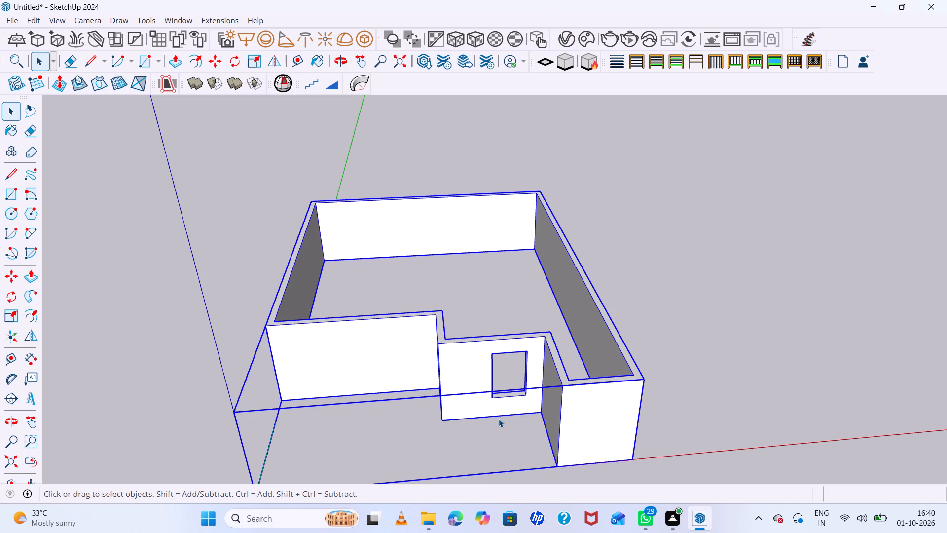
left_click(394, 384)
scroll(368, 375, "up", 4)
double_click(365, 378)
scroll(386, 379, "up", 4)
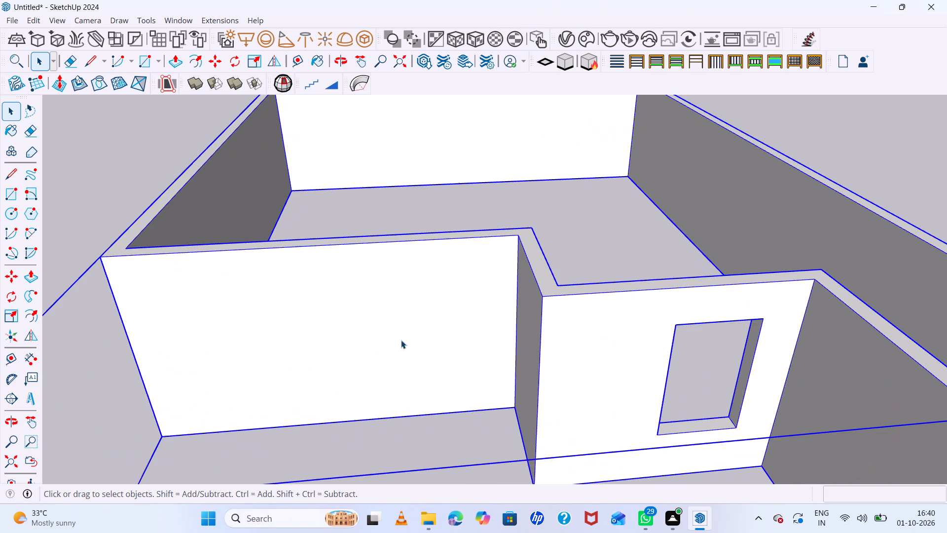
key("k")
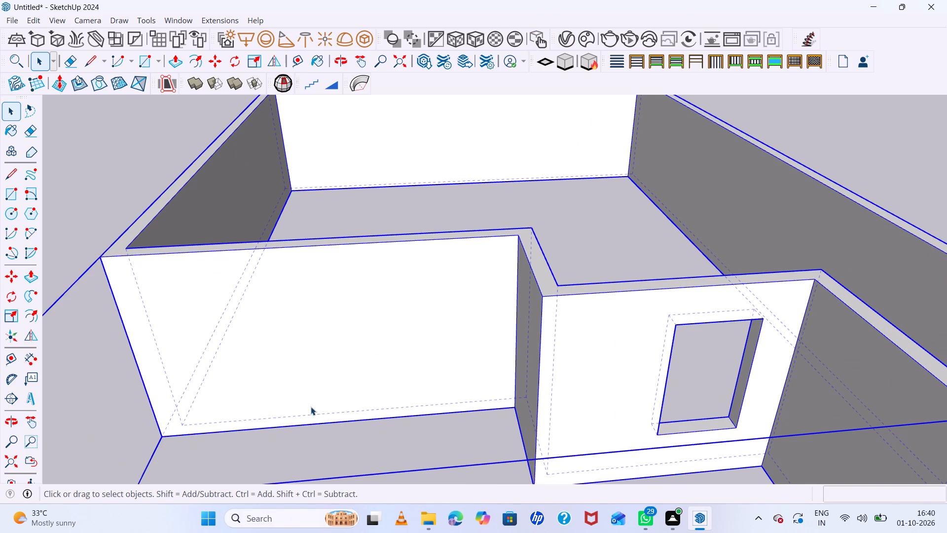
Draw a rectangle about 4' 9" by 9" across the base of the front wall beside the window wall, and pull it up about 8' 2".
key("r")
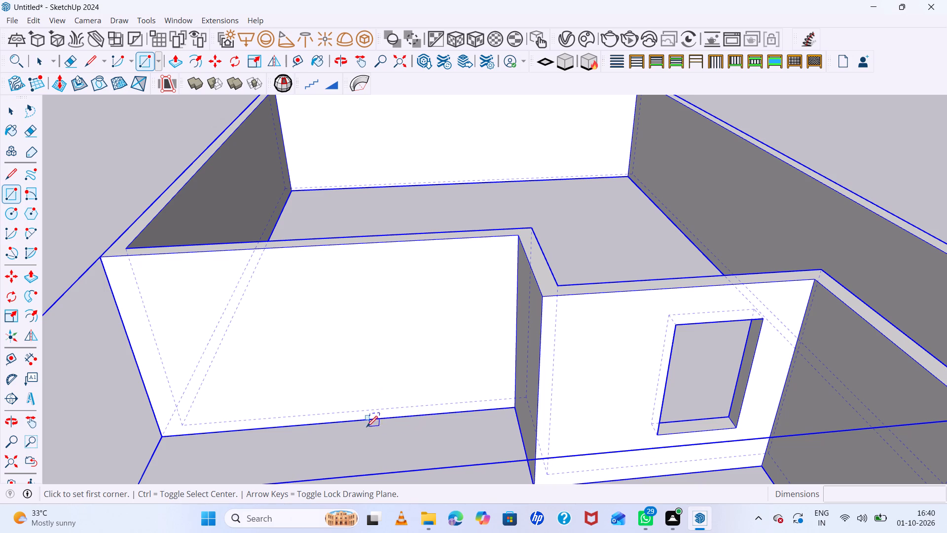
scroll(322, 424, "up", 4)
left_click(412, 416)
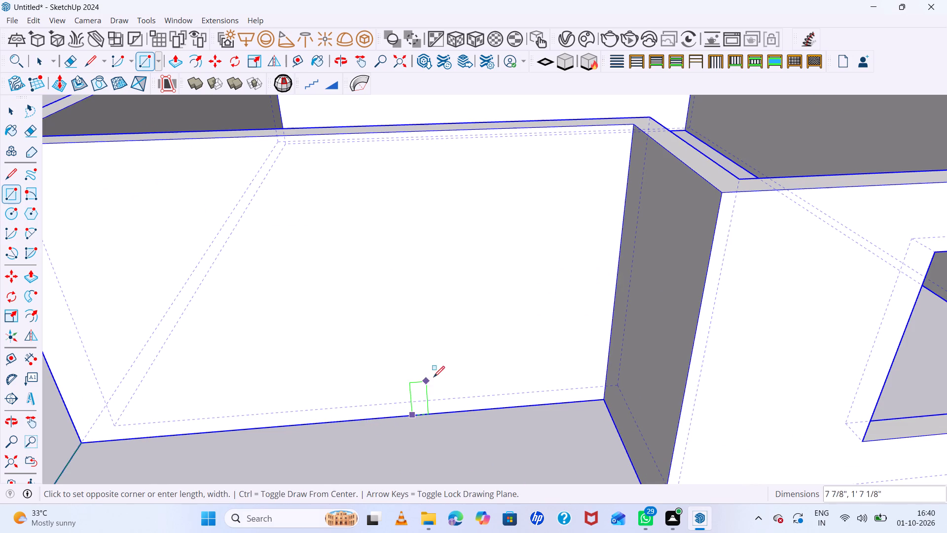
left_click(541, 391)
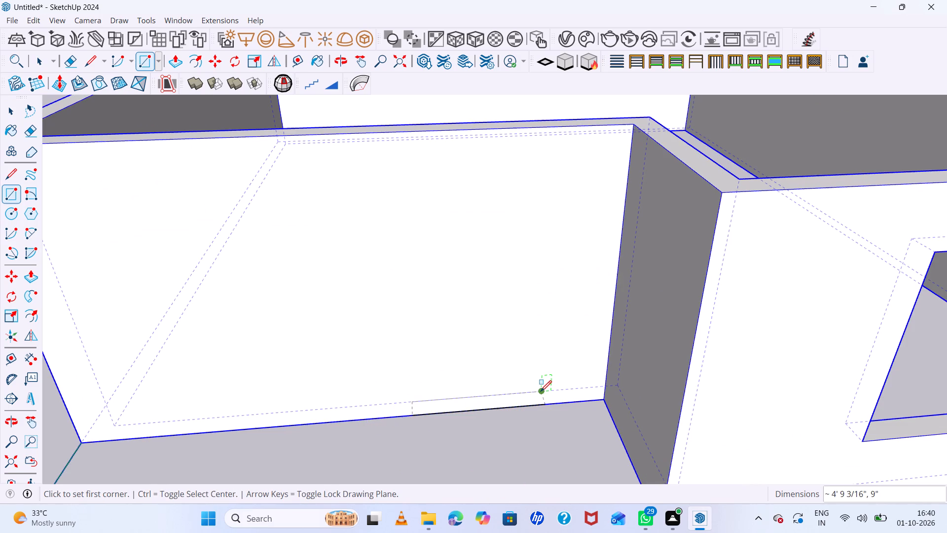
key("p")
left_click(489, 404)
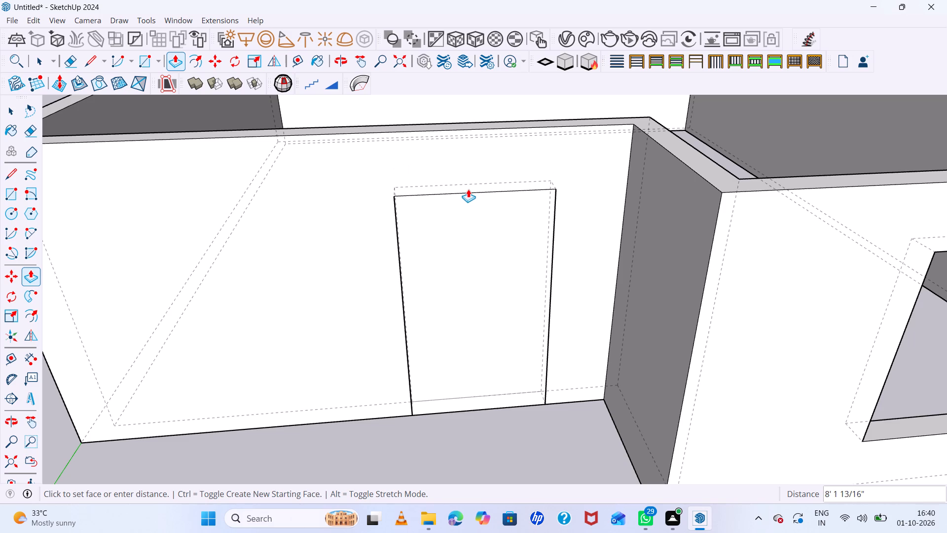
left_click(468, 189)
Pull the door-sized block's outer and inner faces out past both sides of the wall, the inner one by about 1' 1".
left_click(485, 223)
left_click(486, 238)
middle_click_drag(445, 102, 475, 273)
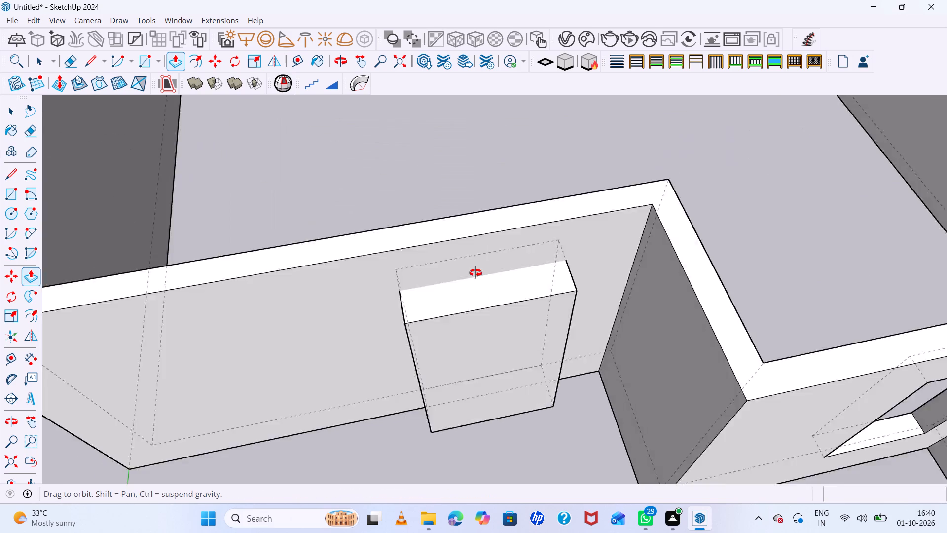
middle_click_drag(475, 273, 483, 390)
double_click(489, 347)
scroll(485, 319, "down", 4)
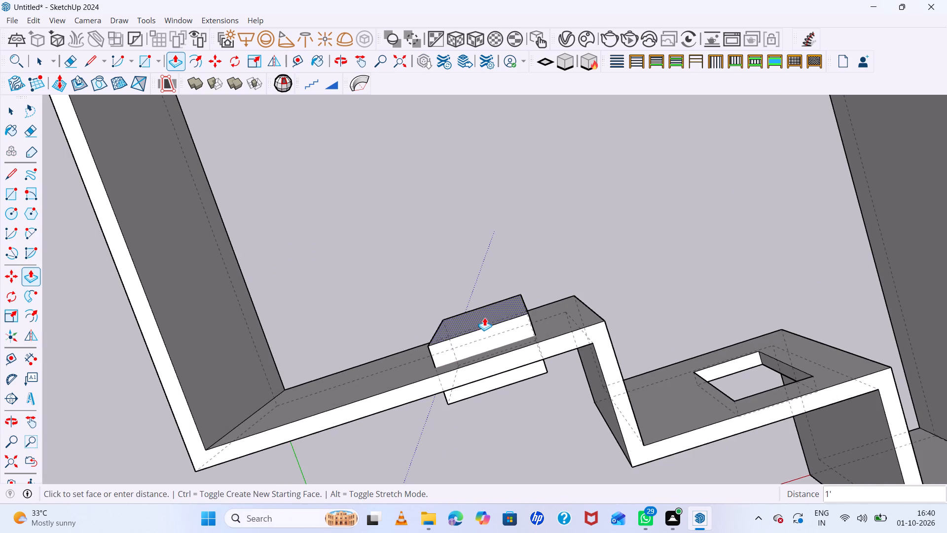
left_click(484, 317)
scroll(454, 266, "down", 5)
middle_click_drag(505, 350, 450, 109)
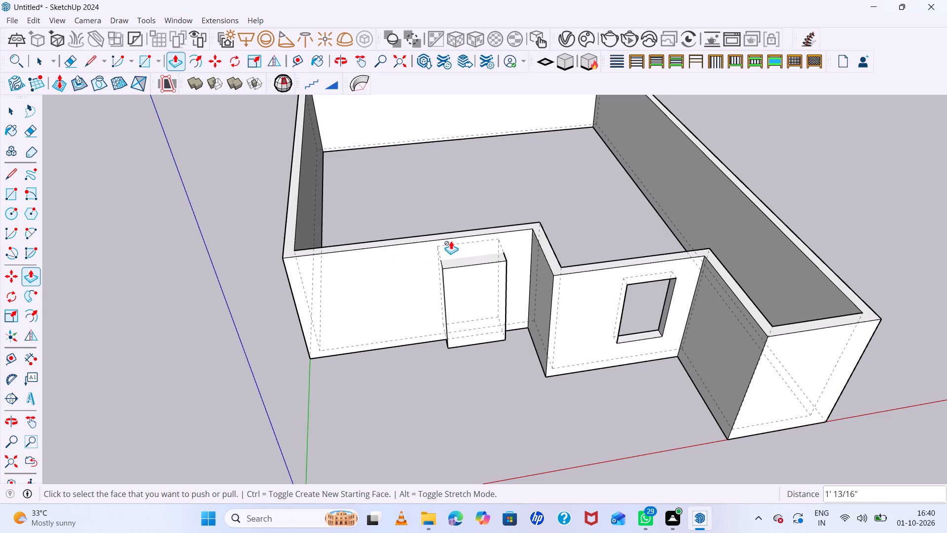
Draw a rectangle about 2' 1" by 9" across the front wall's base near its outer corner, and pull it up about 7'.
key("Escape")
key("k")
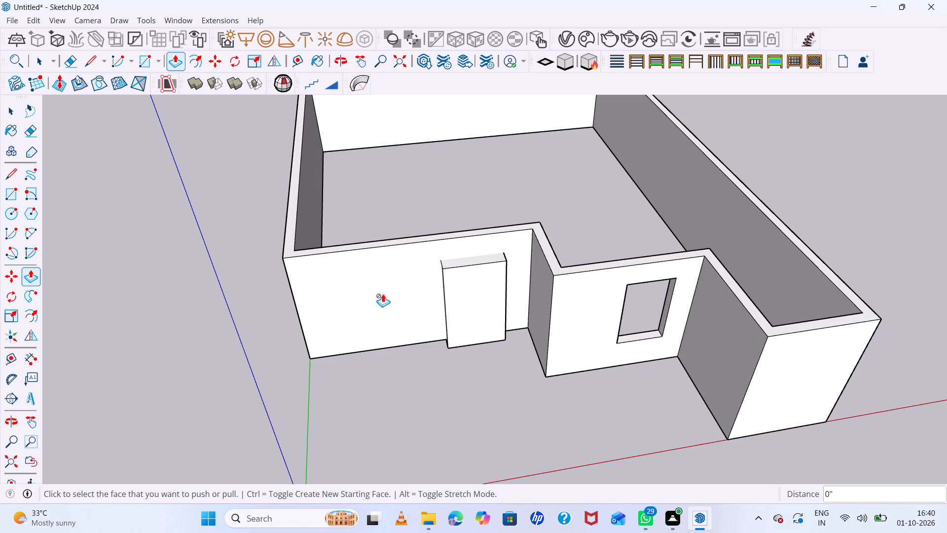
key("k")
scroll(371, 320, "up", 8)
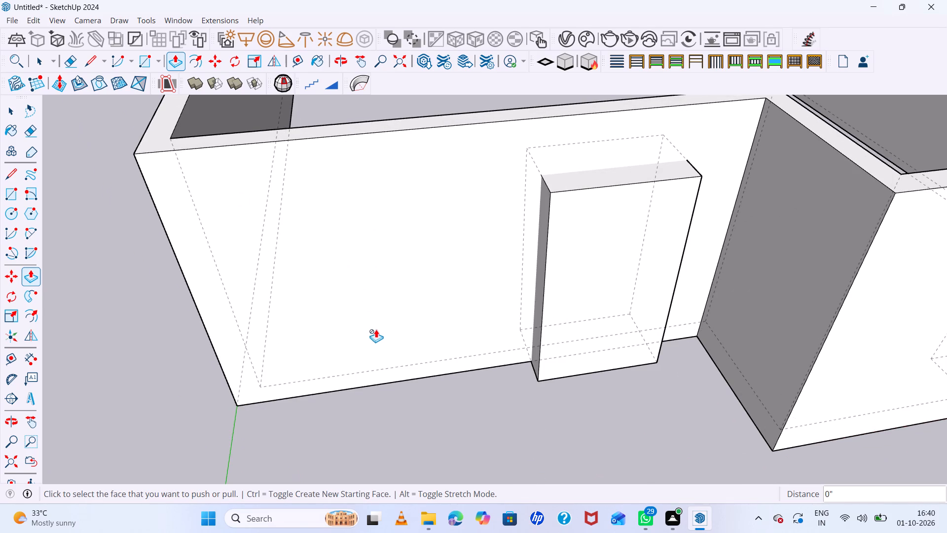
key("r")
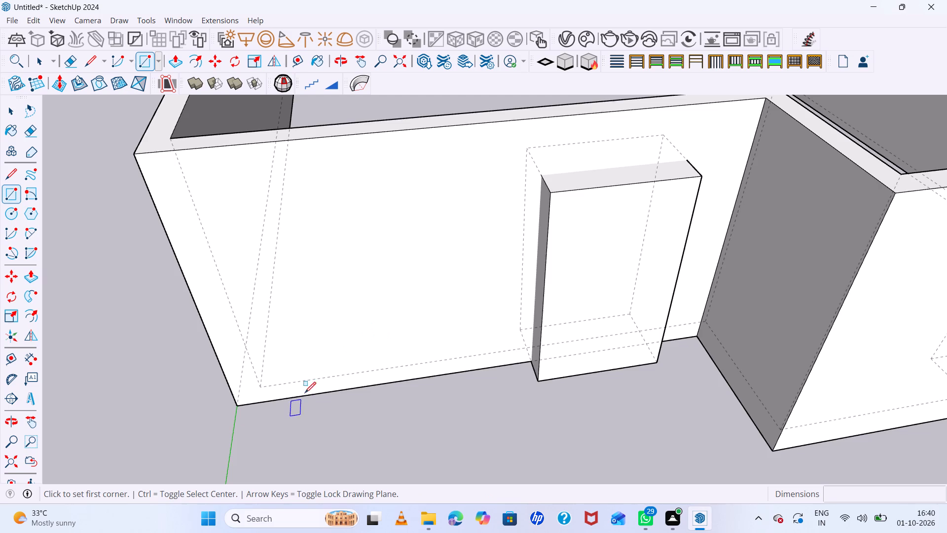
scroll(310, 386, "up", 4)
left_click(291, 401)
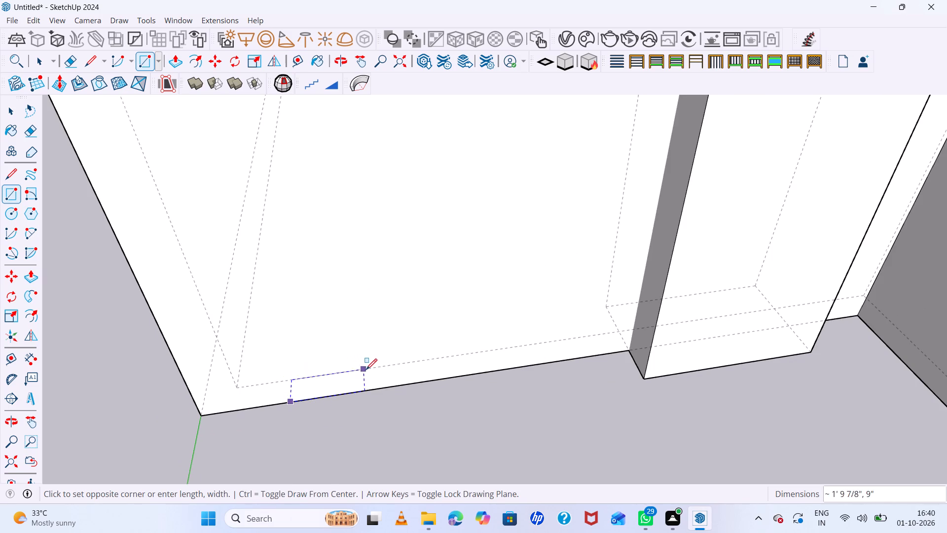
left_click(375, 368)
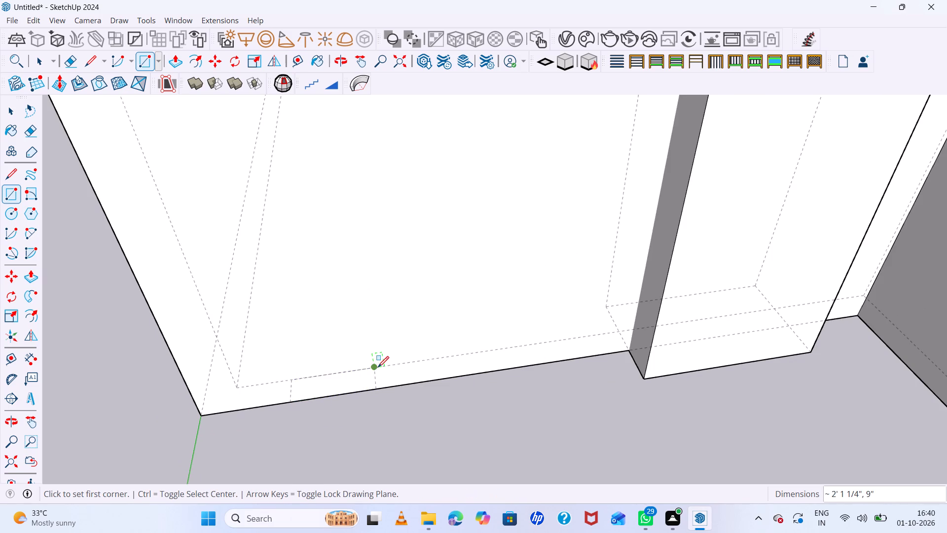
key("p")
left_click(345, 384)
scroll(322, 257, "down", 5)
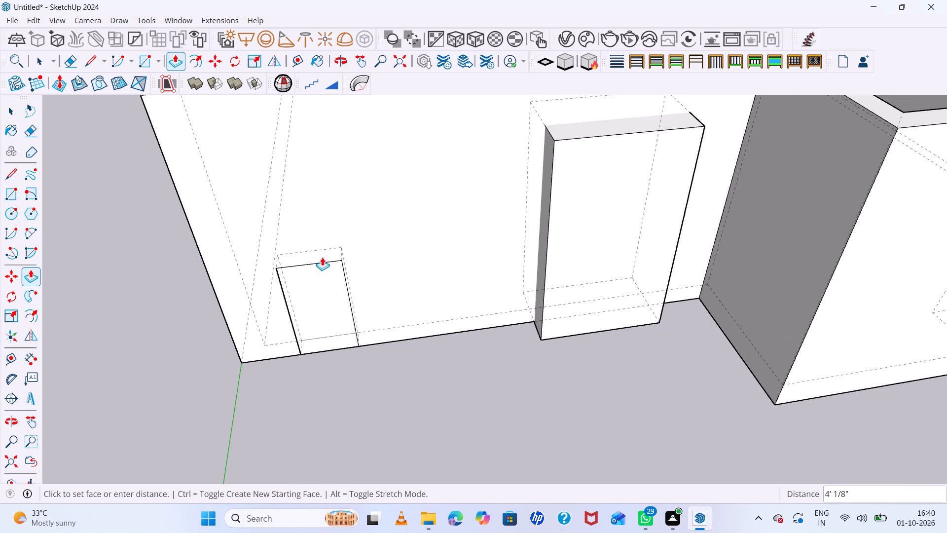
left_click(312, 178)
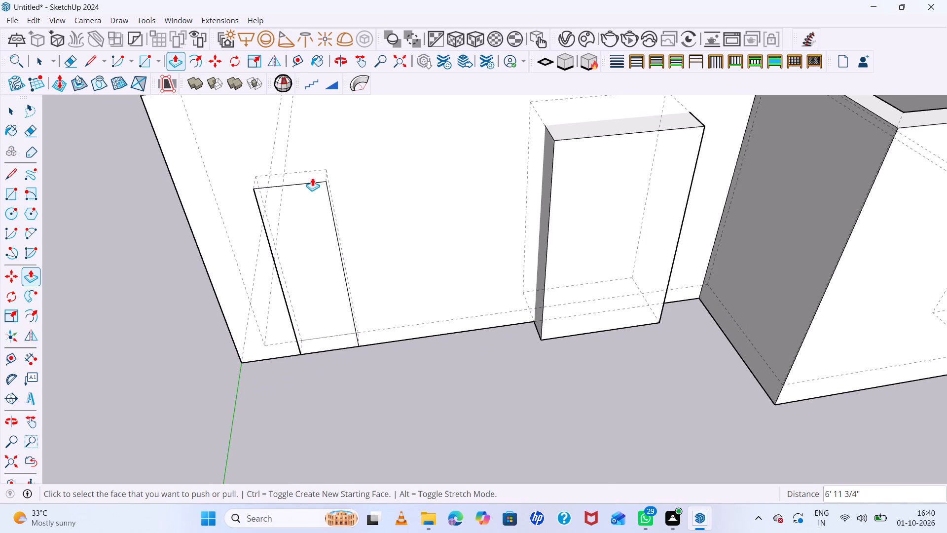
Pull the narrow block's outer face about 8" past the wall, and extend its inner face past the other side.
left_click(302, 217)
left_click(302, 228)
middle_click_drag(307, 209, 285, 375)
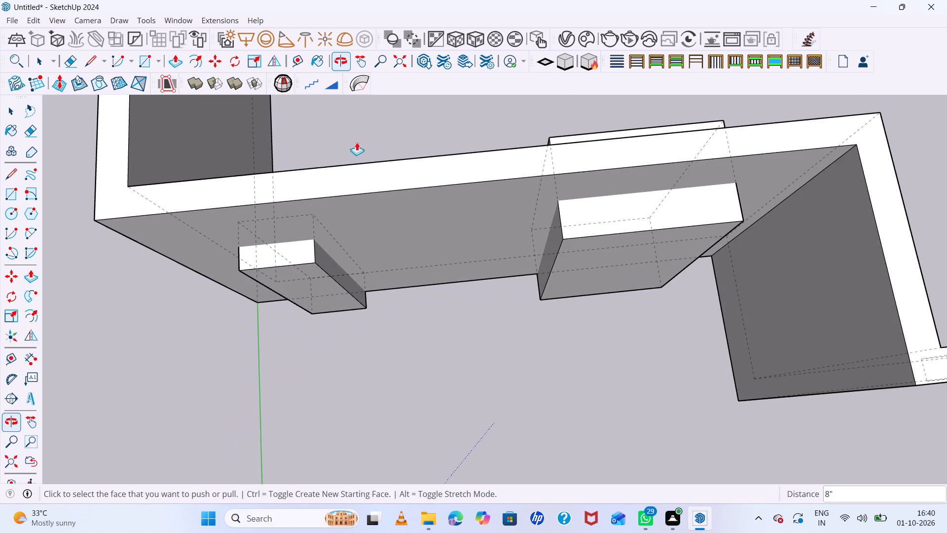
middle_click_drag(334, 180, 273, 352)
double_click(306, 277)
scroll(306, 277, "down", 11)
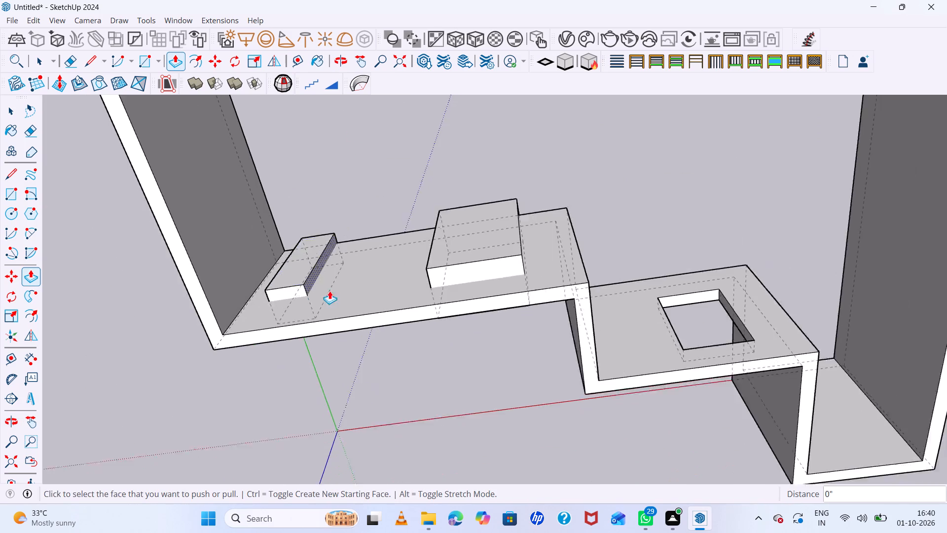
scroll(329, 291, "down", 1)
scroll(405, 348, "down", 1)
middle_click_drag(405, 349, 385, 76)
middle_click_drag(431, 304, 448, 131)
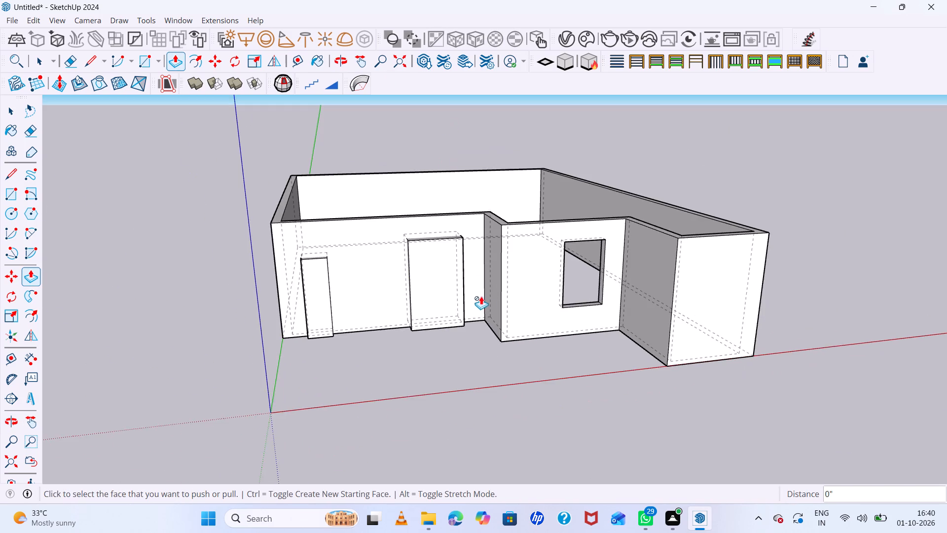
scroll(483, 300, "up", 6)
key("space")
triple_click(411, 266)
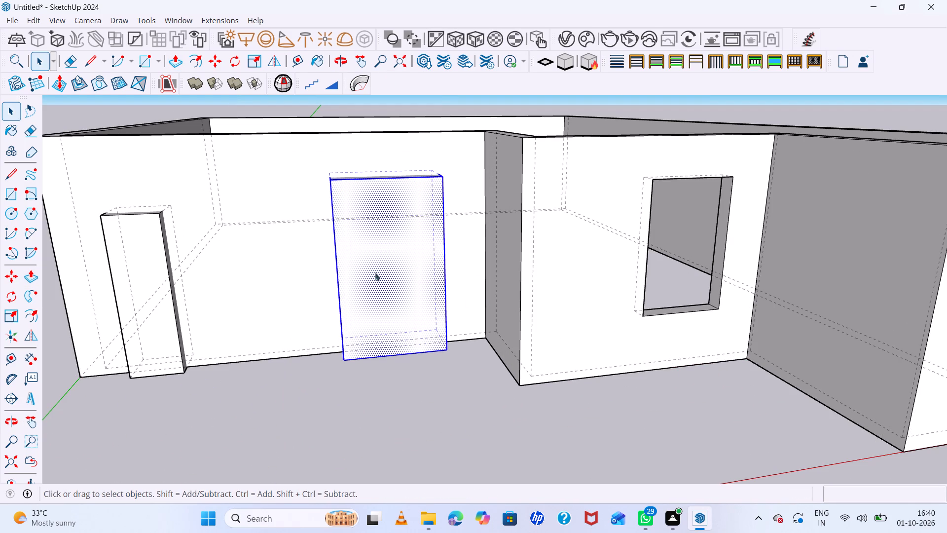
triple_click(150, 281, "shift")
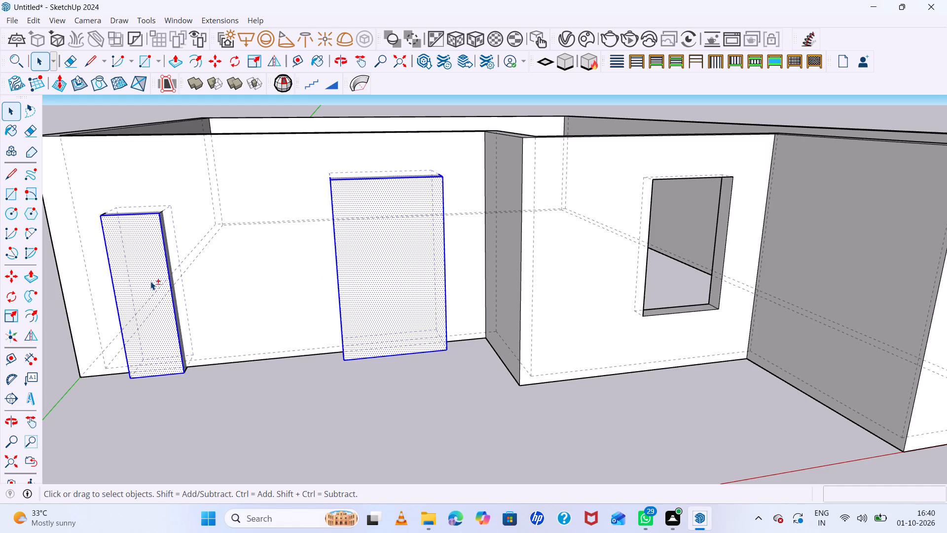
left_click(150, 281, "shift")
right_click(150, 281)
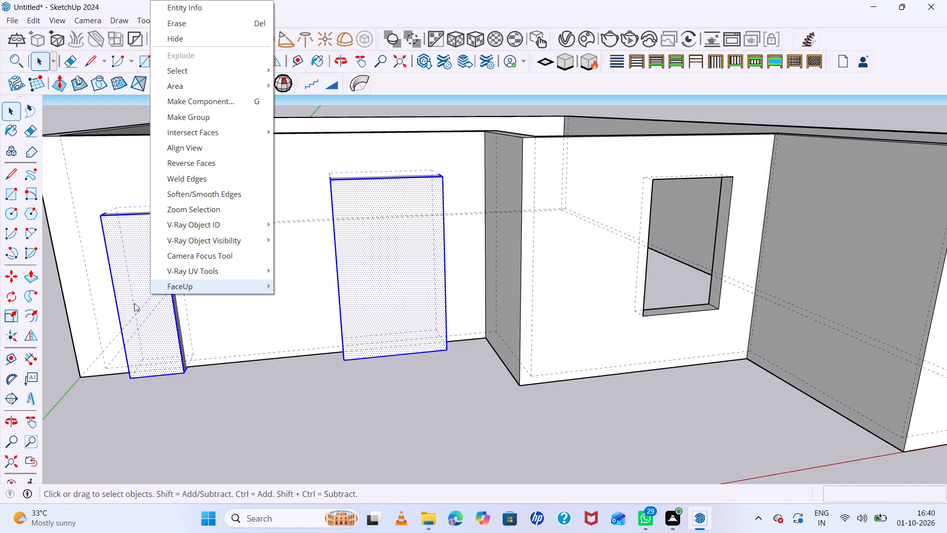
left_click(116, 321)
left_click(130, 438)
Select the whole narrow block and move it about 2' up the front wall.
double_click(143, 334)
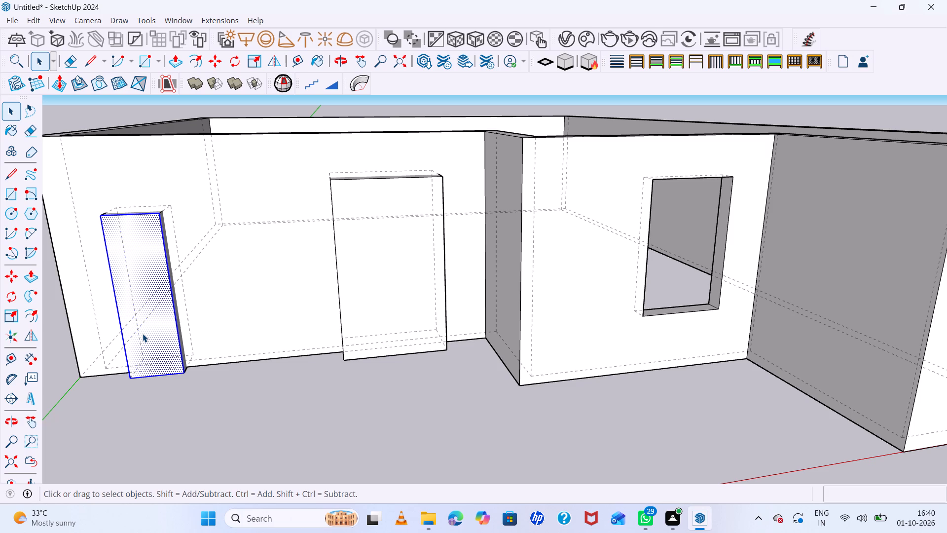
triple_click(143, 334)
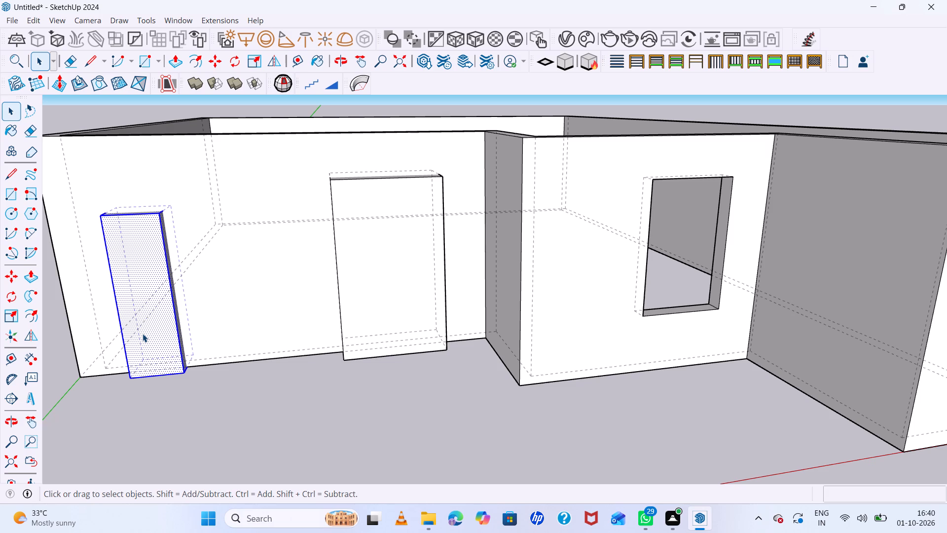
key("m")
left_click(76, 377)
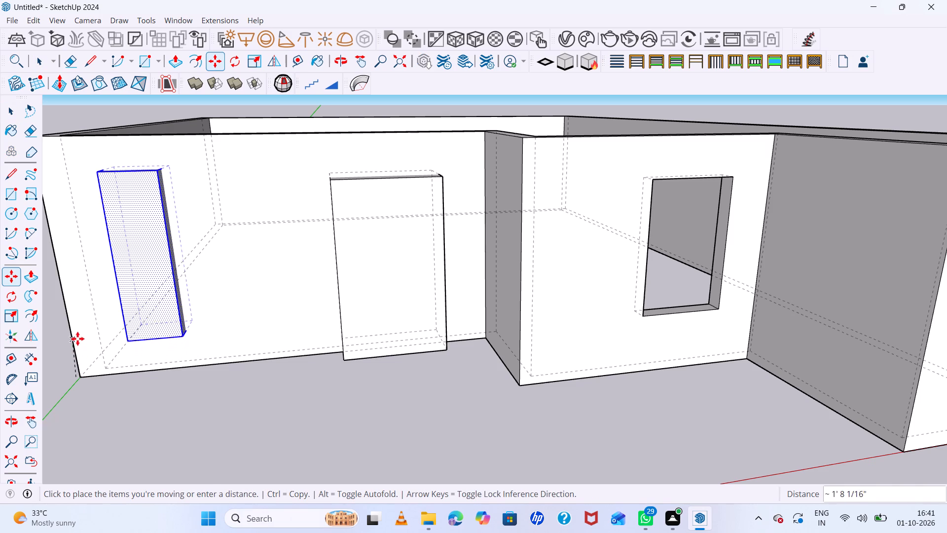
left_click(76, 332)
key("space")
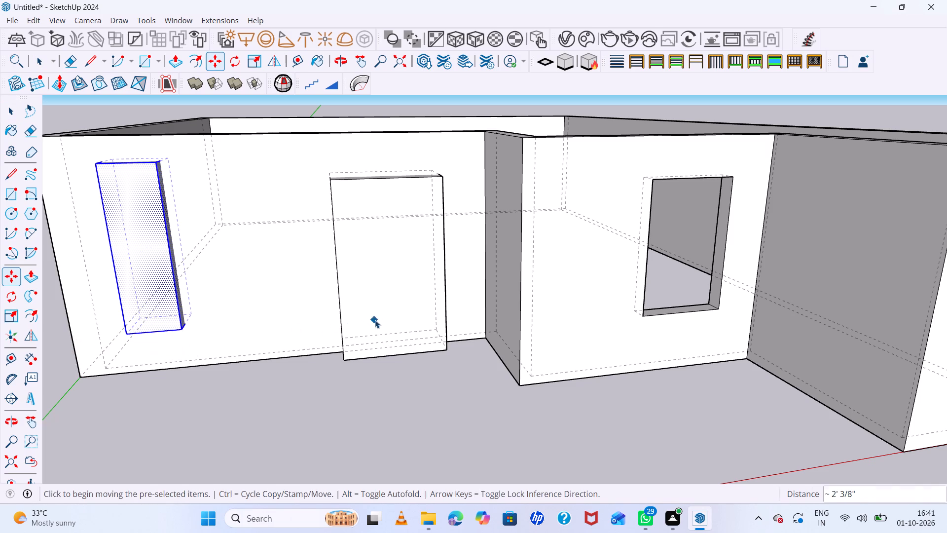
Select the door-sized block and the raised narrow block, and make them into one group.
triple_click(366, 289, "shift")
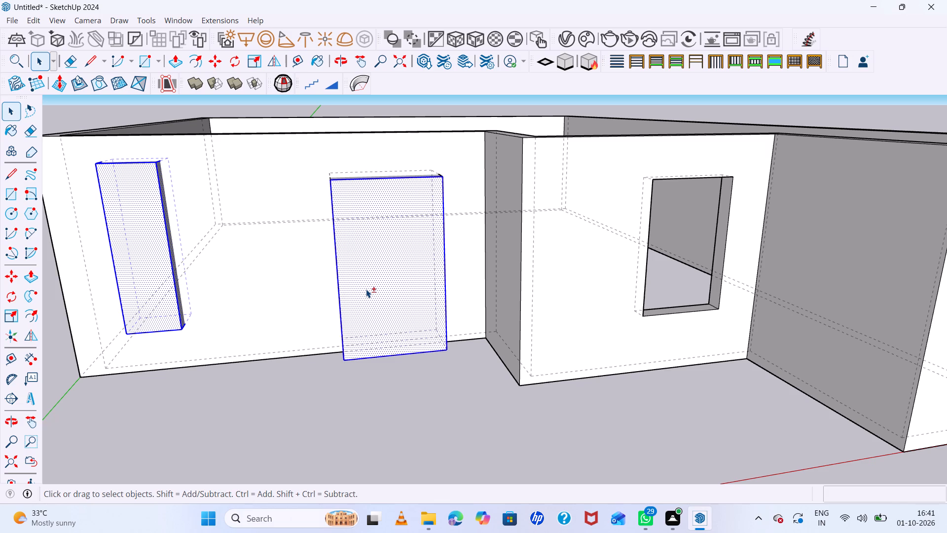
middle_click_drag(281, 246, 190, 392)
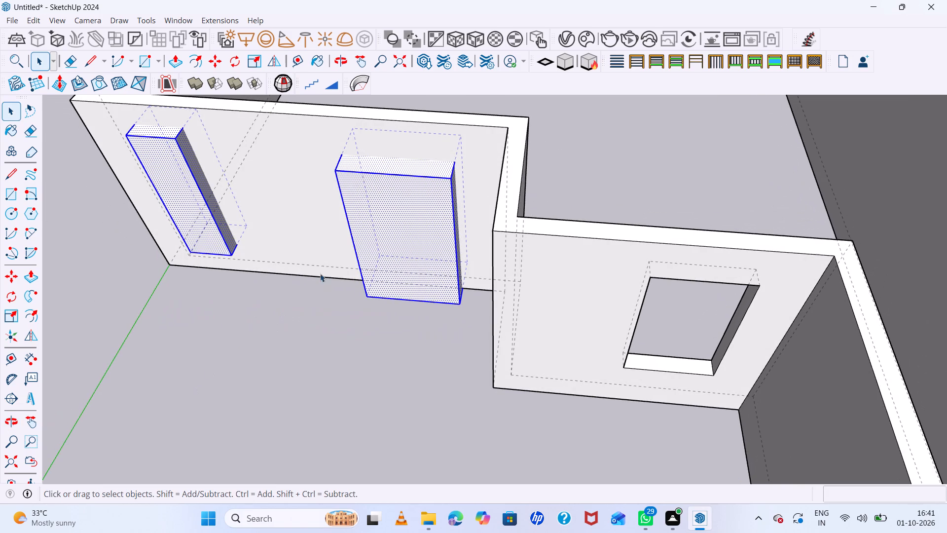
right_click(351, 255)
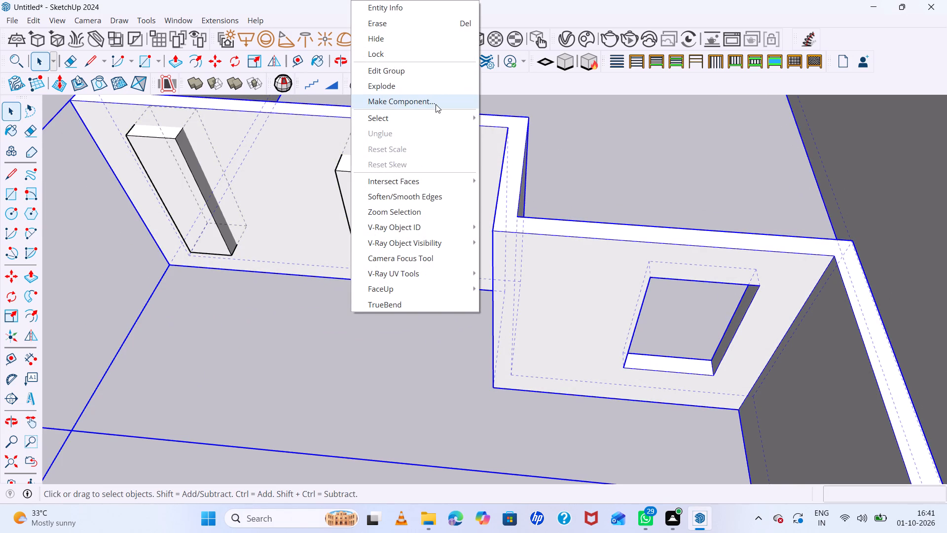
left_click(255, 346)
triple_click(391, 214)
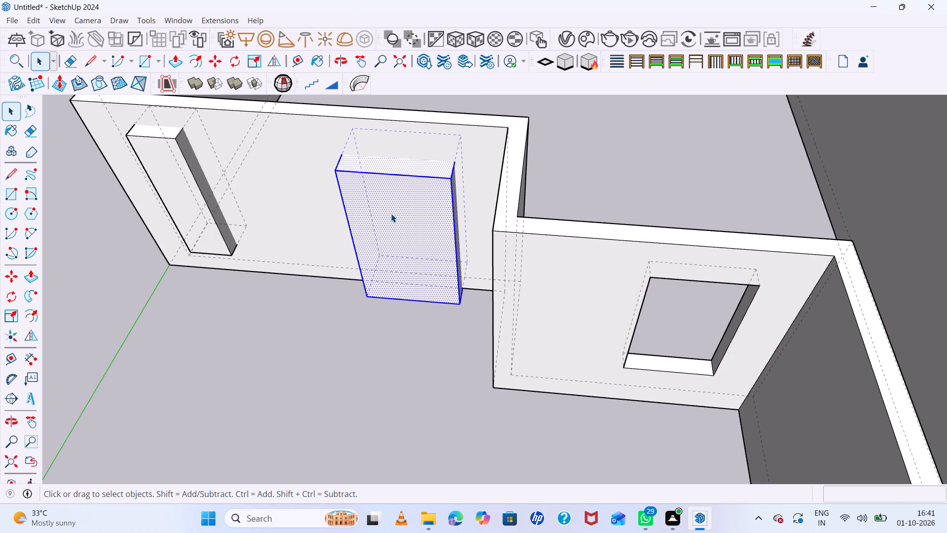
triple_click(176, 189, "shift")
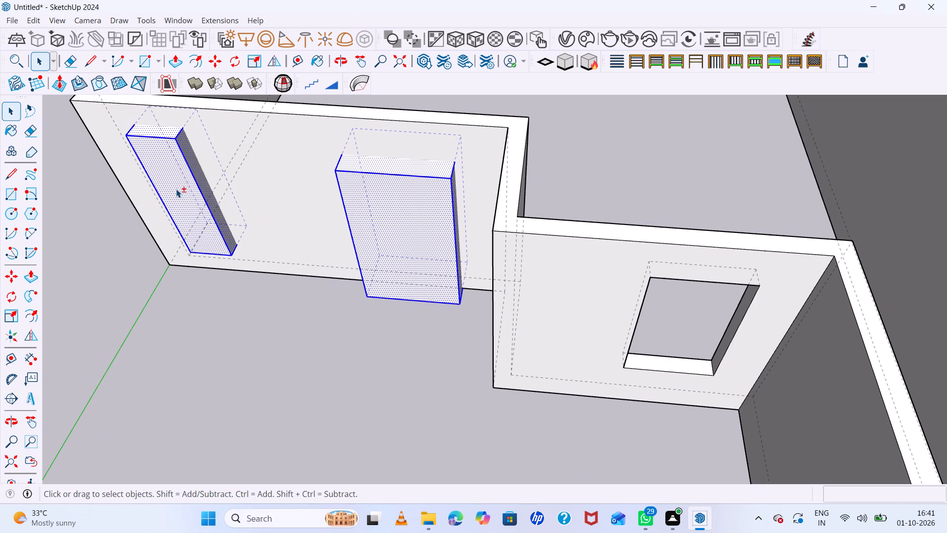
right_click(176, 189, "shift")
left_click(253, 311)
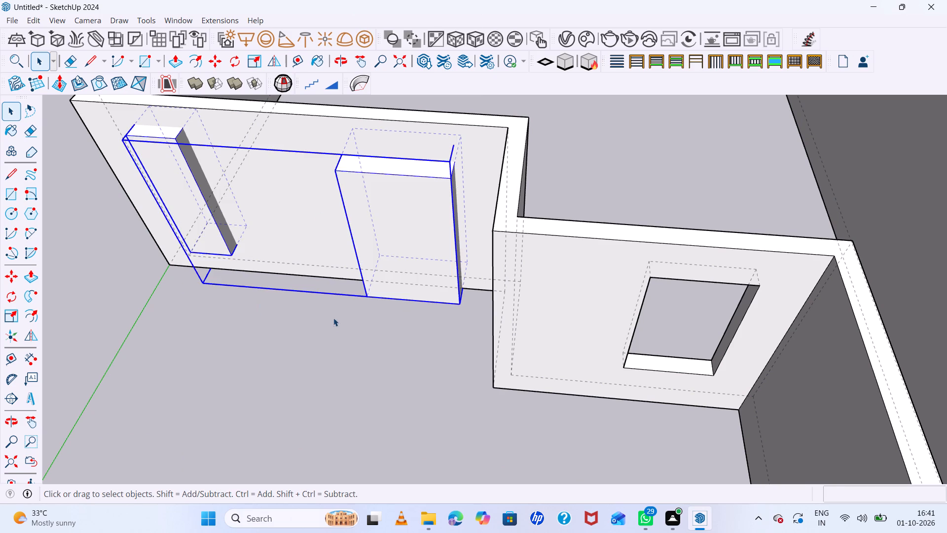
Subtract the group of two blocks from the wall group to cut the door and narrow window openings.
middle_click_drag(337, 325, 363, 214)
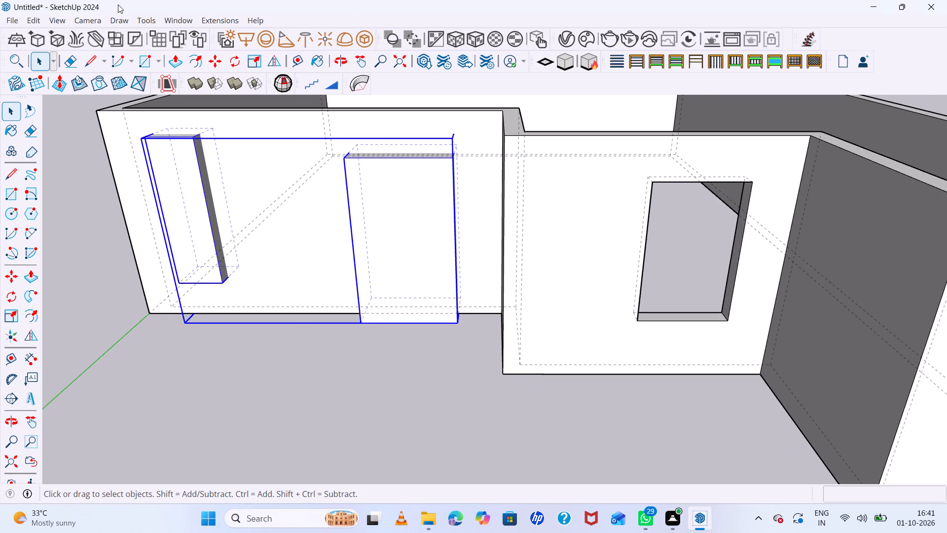
left_click(143, 18)
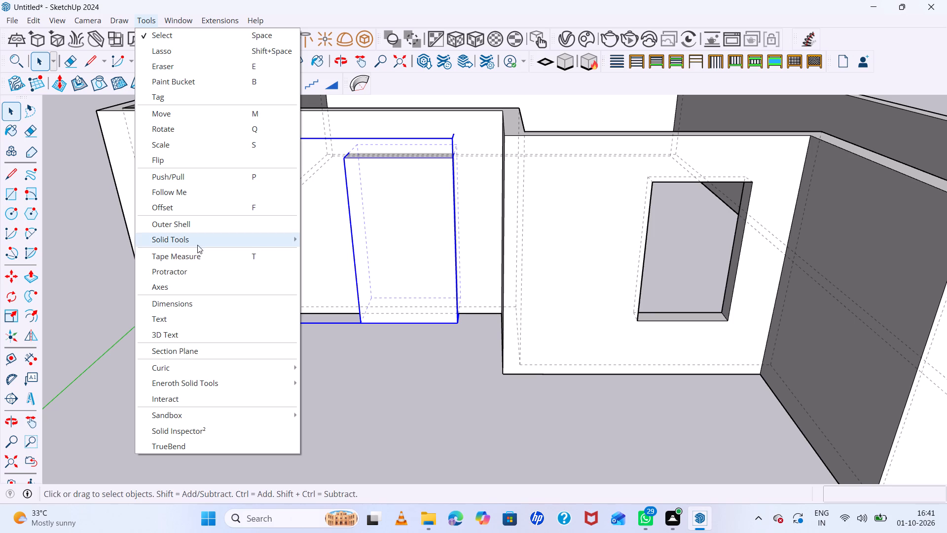
left_click(198, 243)
left_click(330, 275)
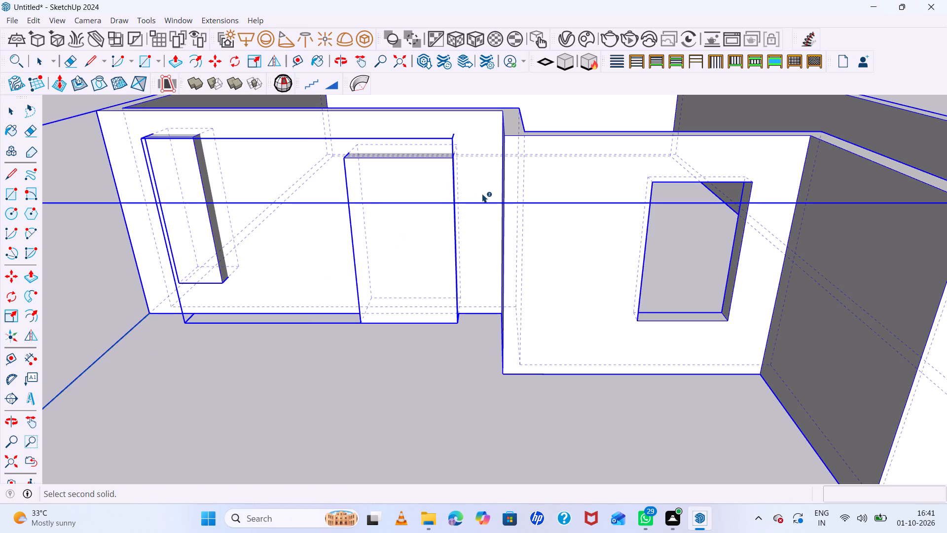
left_click(486, 192)
Examine the door and window openings in the front walls from several sides, and clear the selection.
scroll(292, 238, "down", 6)
middle_click_drag(251, 271, 482, 216)
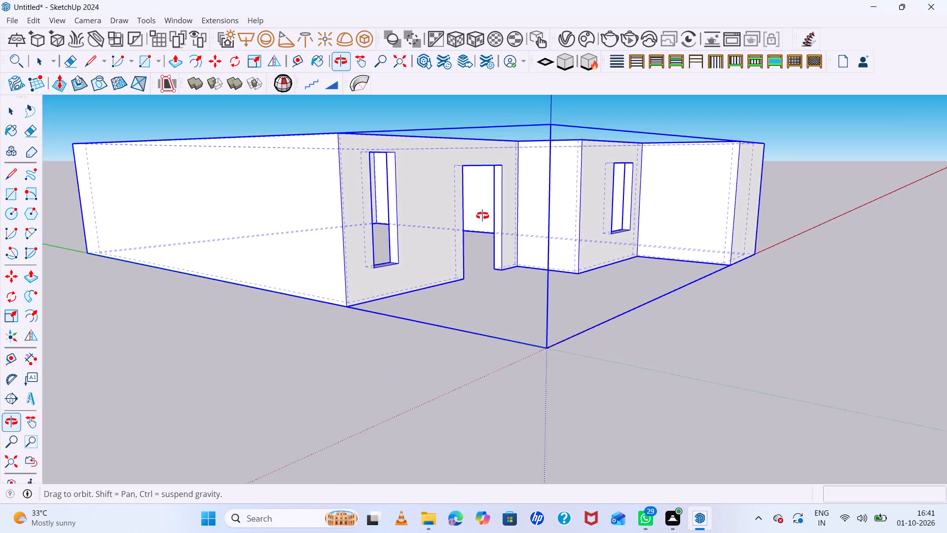
middle_click_drag(482, 216, 284, 239)
scroll(283, 230, "up", 1)
scroll(277, 206, "down", 13)
scroll(352, 256, "up", 1)
middle_click_drag(352, 256, 462, 184)
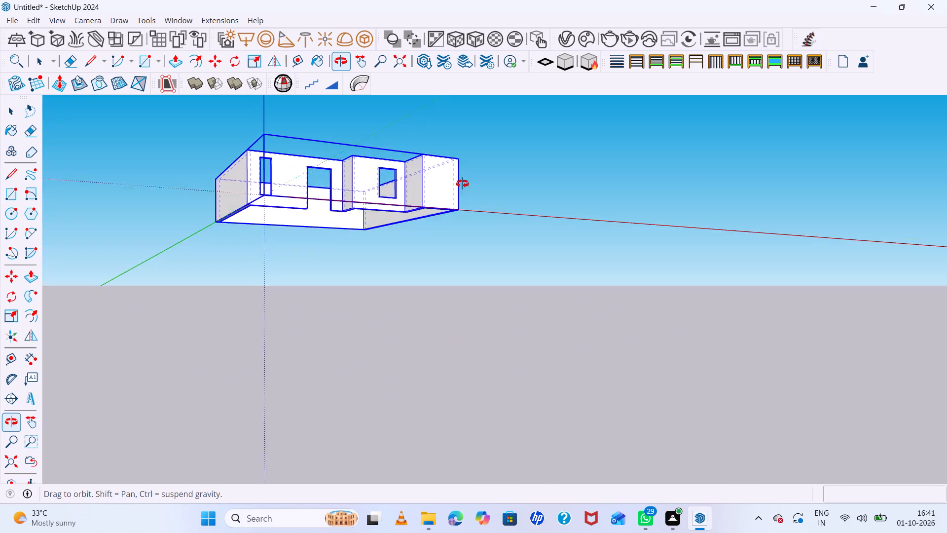
middle_click_drag(462, 184, 359, 238)
scroll(225, 130, "up", 14)
scroll(363, 199, "down", 7)
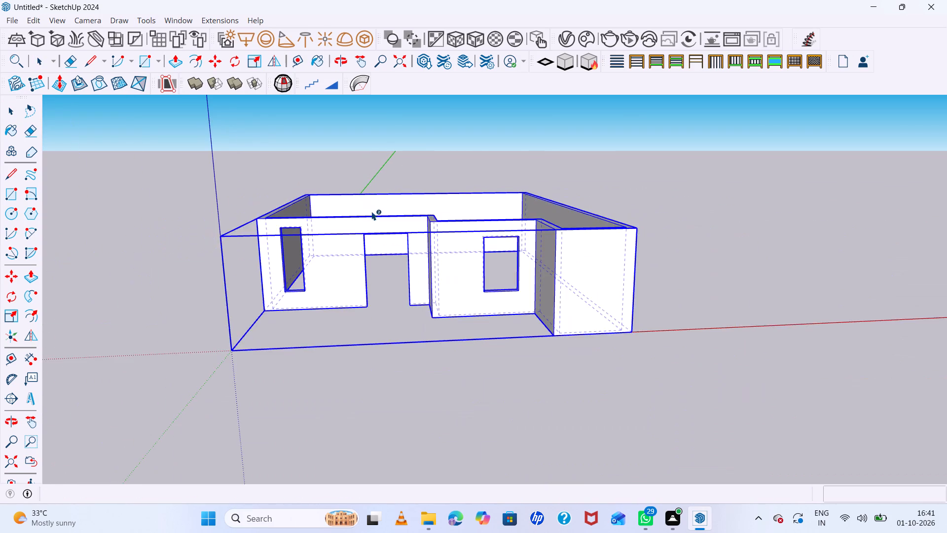
scroll(371, 212, "down", 3)
middle_click_drag(371, 225, 364, 244)
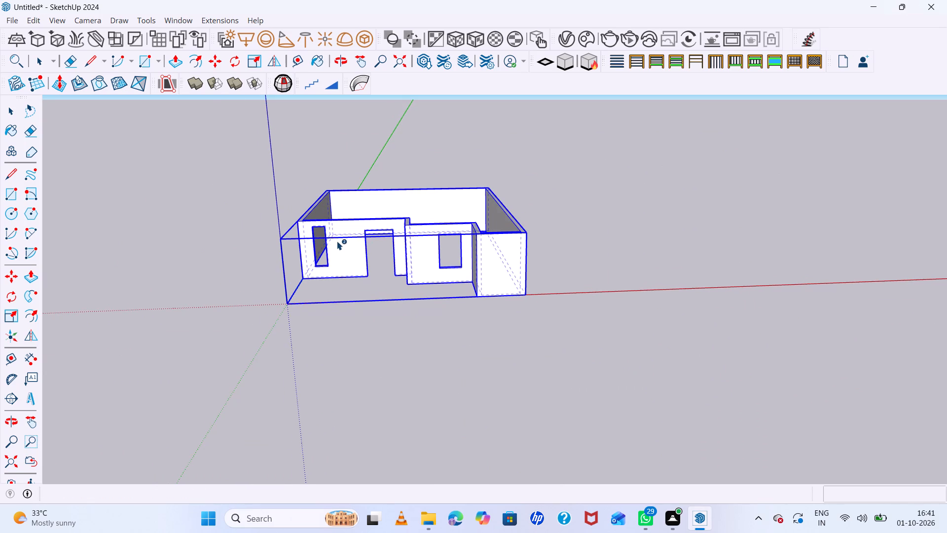
scroll(337, 241, "up", 13)
middle_click_drag(314, 258, 338, 270)
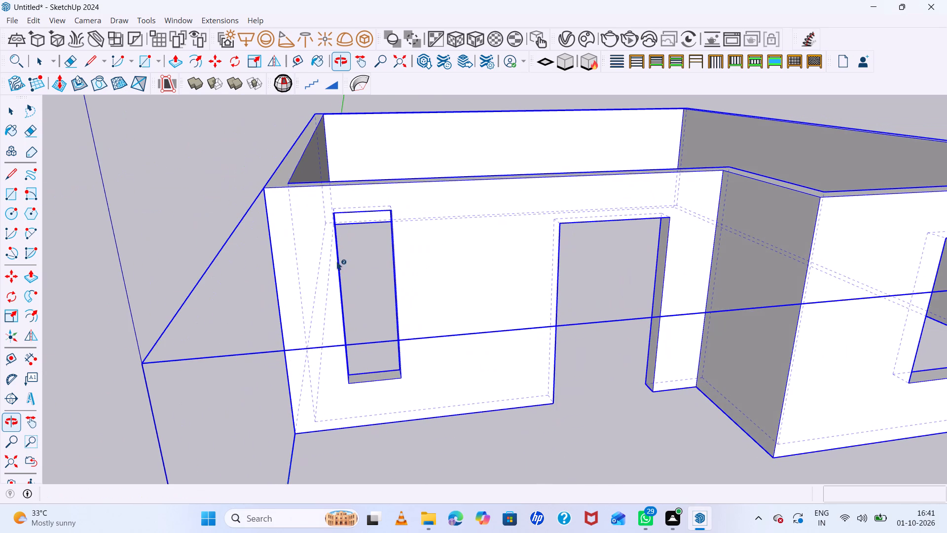
key("space")
left_click(193, 177)
Open the wall group and push the narrow window's door-side jamb about 2' 8" towards the door to widen the opening.
scroll(370, 264, "down", 6)
middle_click_drag(428, 305, 438, 261)
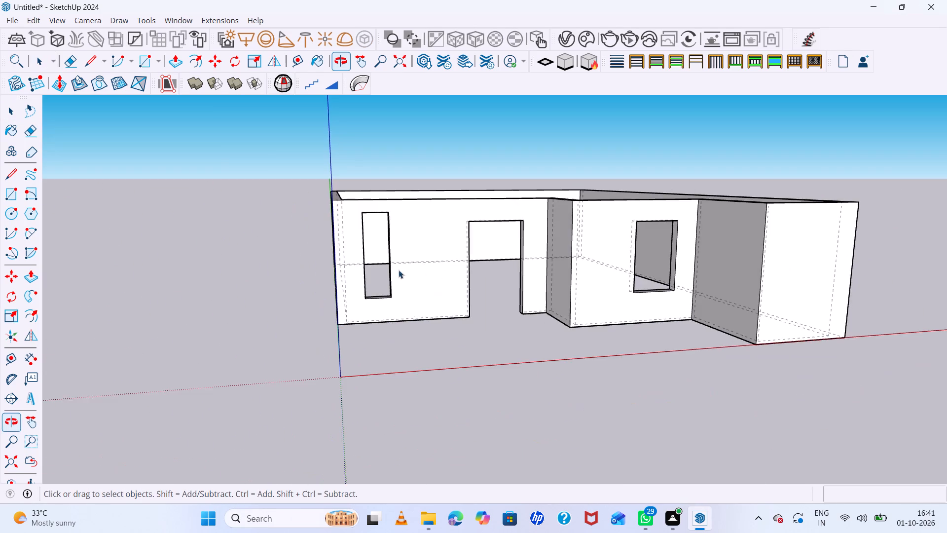
scroll(382, 271, "up", 11)
middle_click_drag(422, 296, 501, 302)
scroll(438, 289, "down", 8)
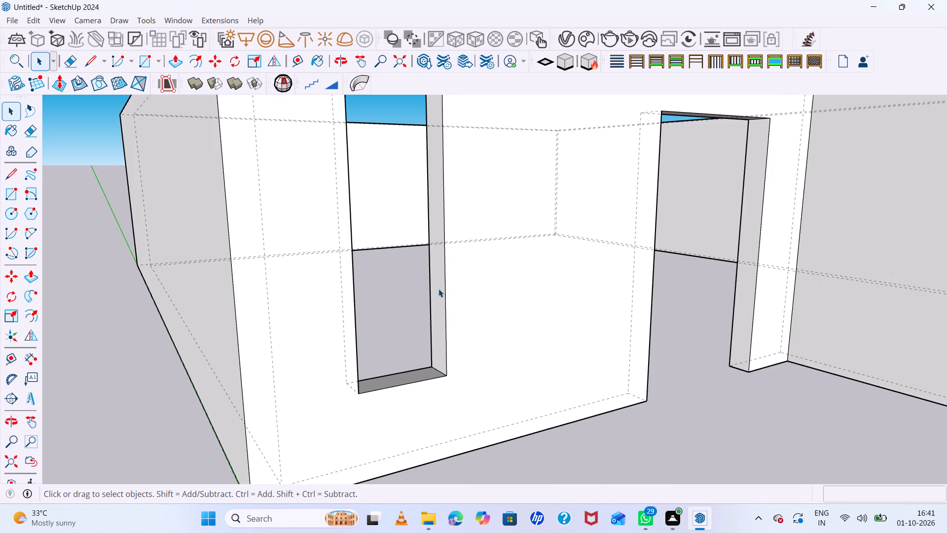
left_click(438, 289)
double_click(438, 289)
left_click(438, 289)
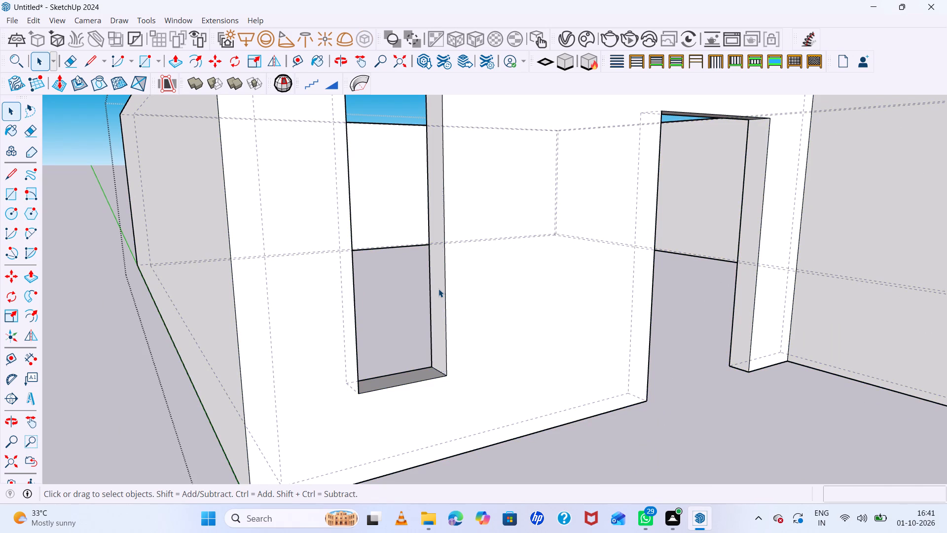
key("p")
left_click(438, 289)
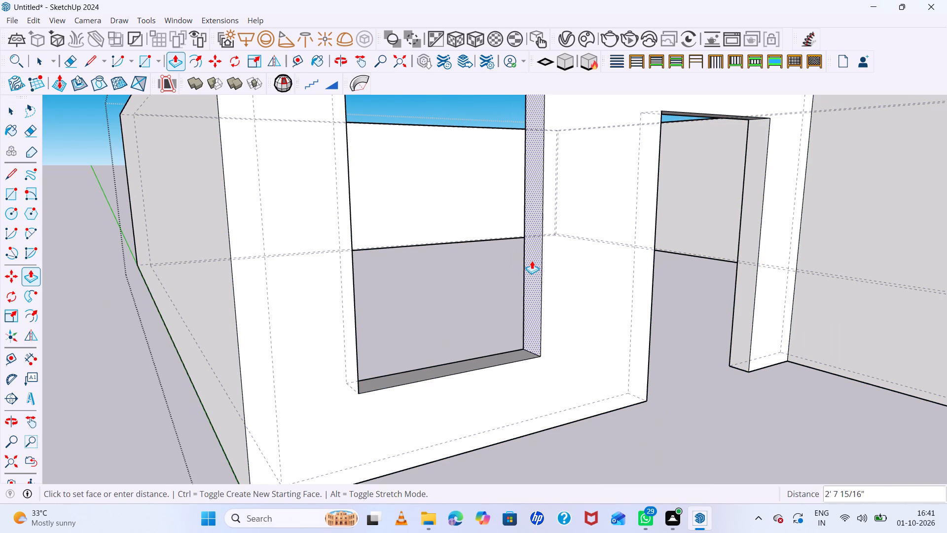
left_click(533, 260)
Push/pull the window's opposite jamb, near the building's outer corner, about 2' inward to narrow the opening.
middle_click_drag(458, 321, 283, 338)
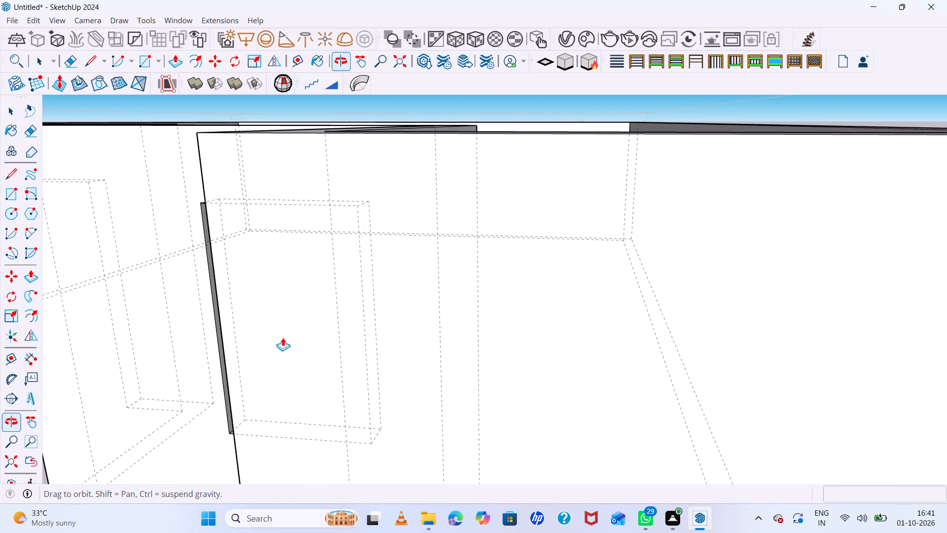
middle_click_drag(283, 338, 283, 338)
scroll(354, 301, "down", 20)
scroll(354, 301, "down", 2)
scroll(76, 263, "up", 14)
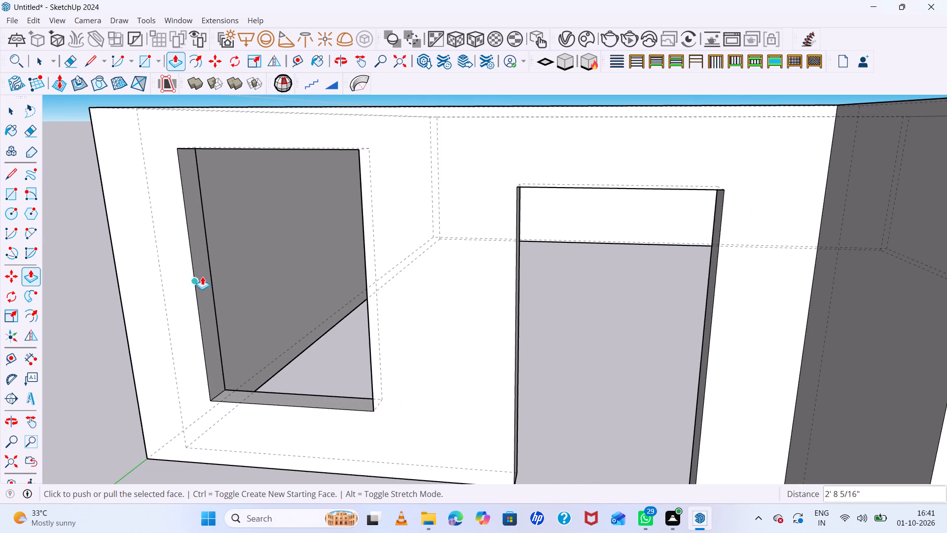
key("space")
left_click(204, 292)
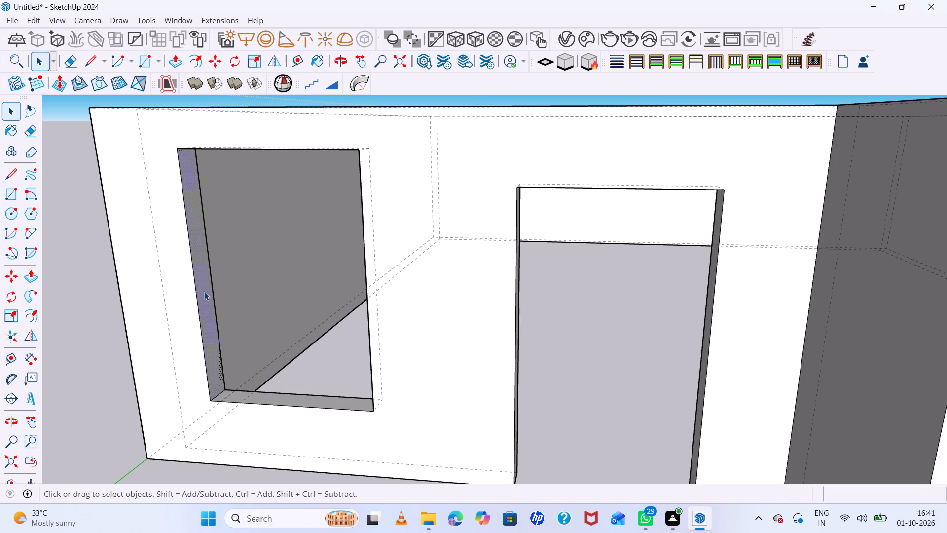
key("p")
left_click(204, 292)
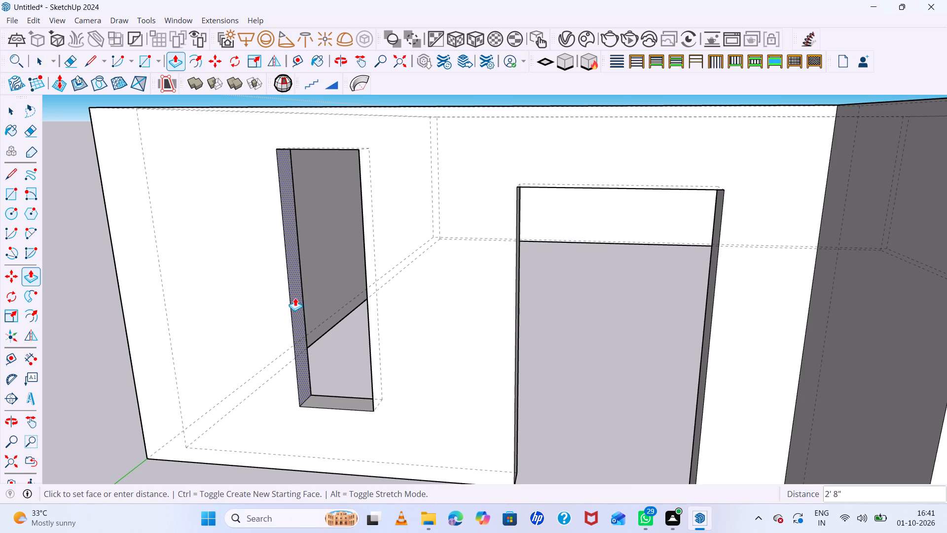
left_click(271, 299)
Leave the wall group and turn off the dashed display of hidden back edges.
scroll(374, 279, "down", 12)
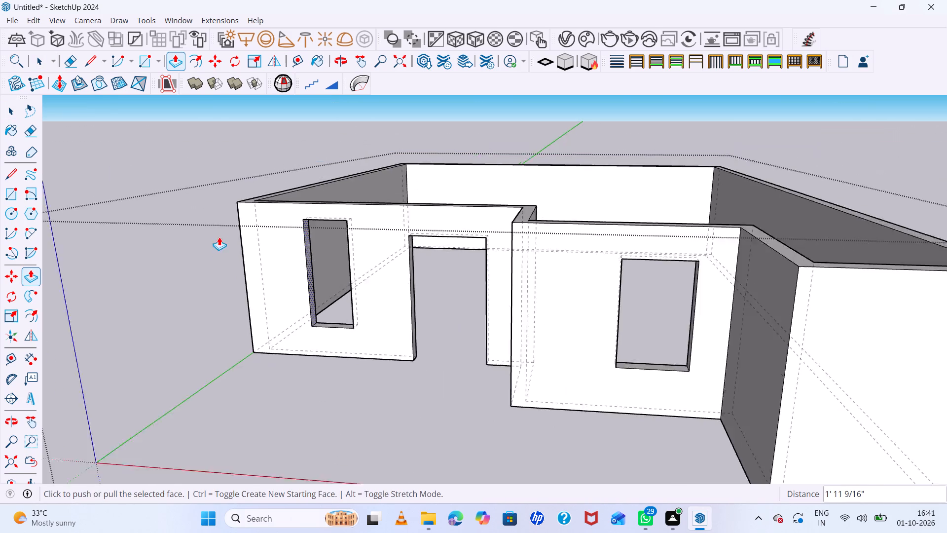
scroll(219, 237, "down", 2)
middle_click_drag(204, 272, 263, 247)
key("space")
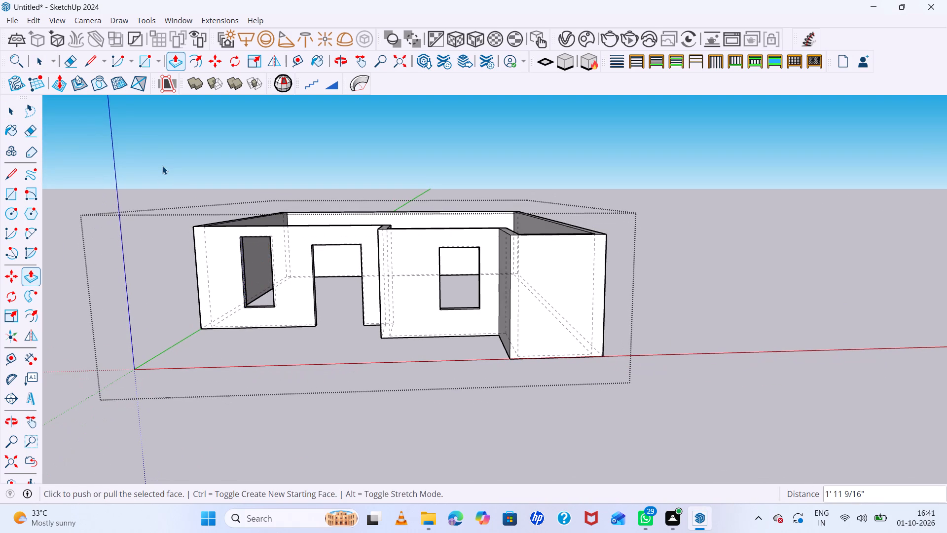
left_click(162, 165)
key("k")
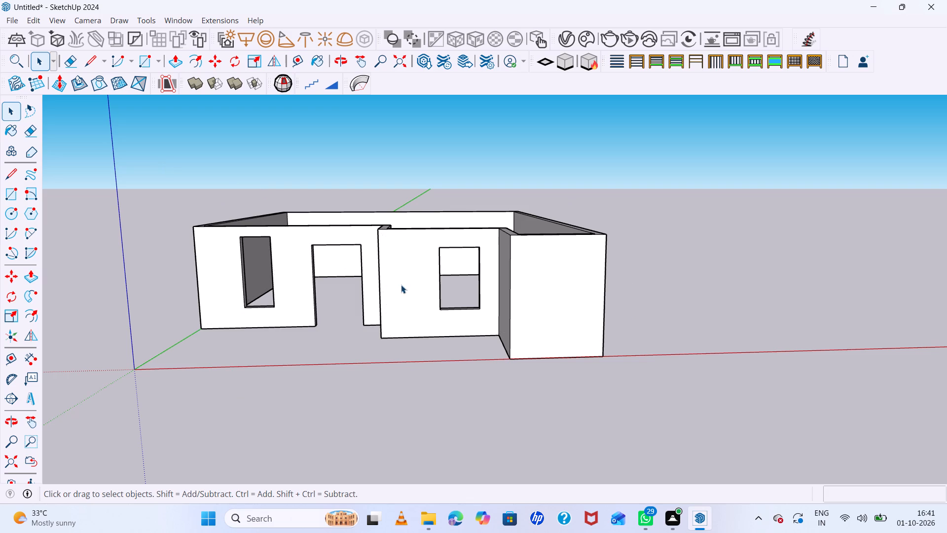
Examine the front walls with their door and two window openings from different distances and angles.
middle_click_drag(401, 271, 410, 273)
scroll(346, 228, "down", 7)
scroll(465, 261, "up", 4)
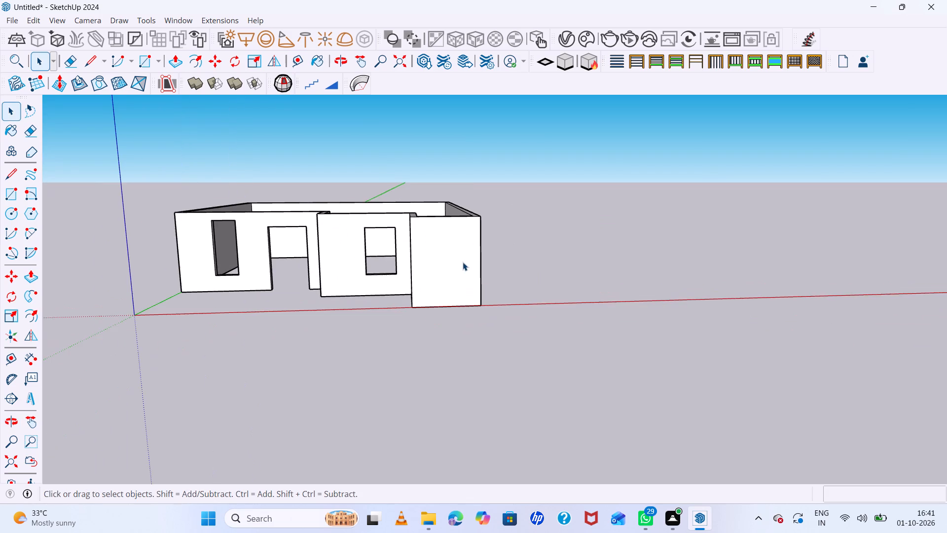
middle_click_drag(453, 264, 451, 273)
scroll(263, 232, "up", 2)
scroll(259, 222, "down", 8)
scroll(127, 222, "up", 6)
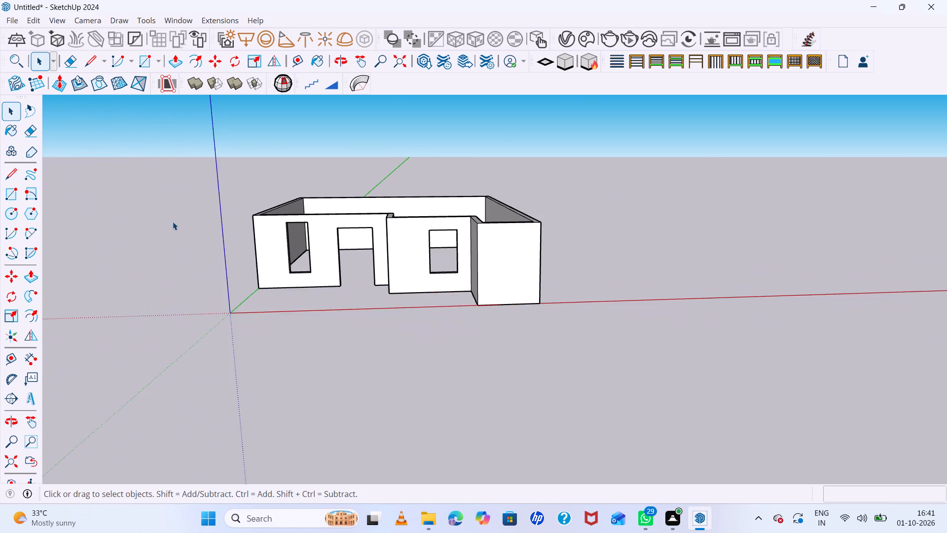
scroll(176, 221, "up", 6)
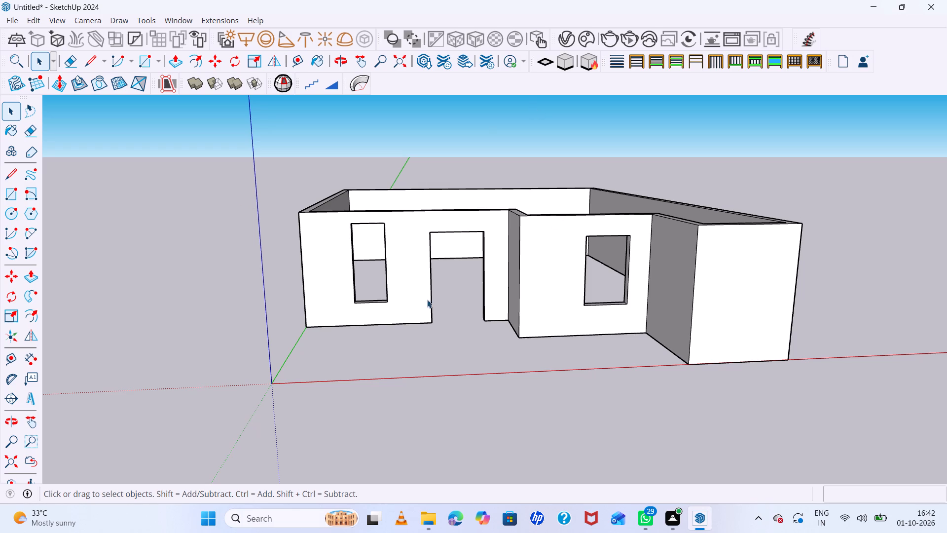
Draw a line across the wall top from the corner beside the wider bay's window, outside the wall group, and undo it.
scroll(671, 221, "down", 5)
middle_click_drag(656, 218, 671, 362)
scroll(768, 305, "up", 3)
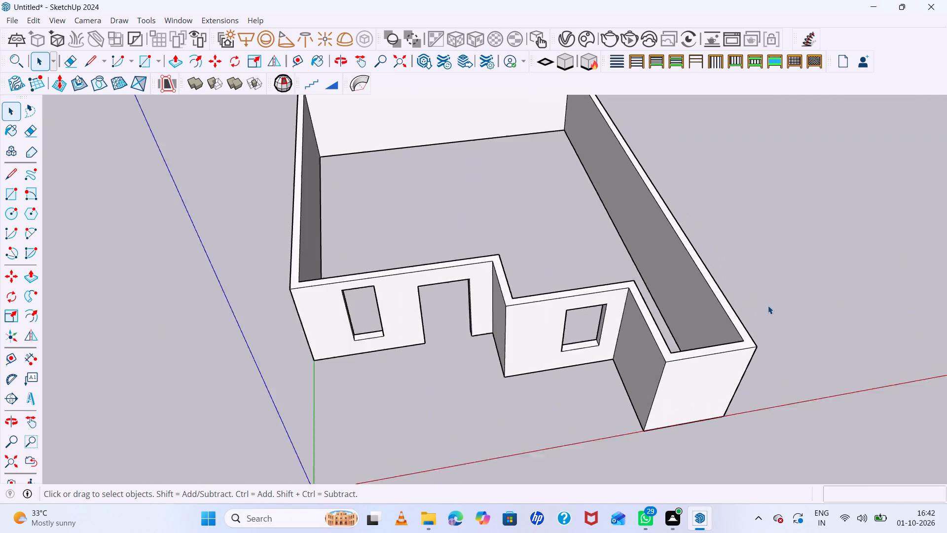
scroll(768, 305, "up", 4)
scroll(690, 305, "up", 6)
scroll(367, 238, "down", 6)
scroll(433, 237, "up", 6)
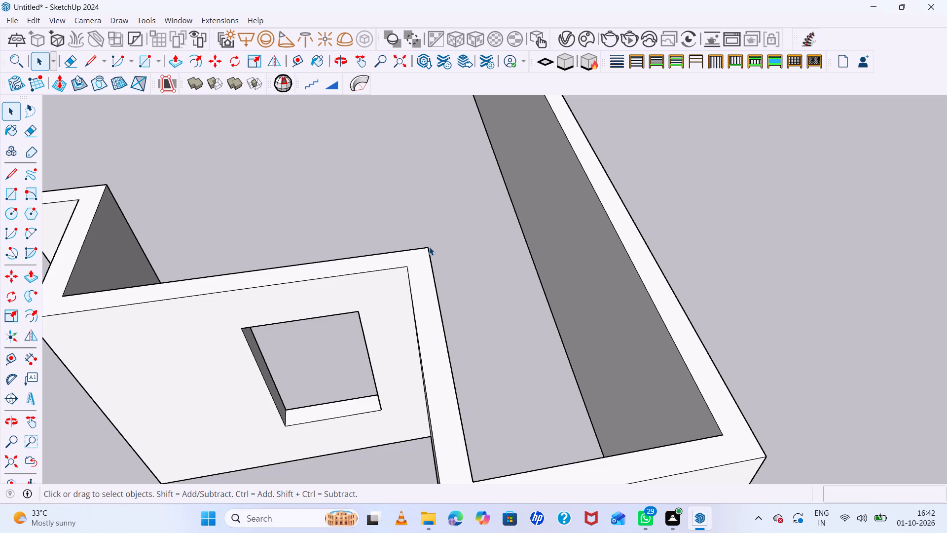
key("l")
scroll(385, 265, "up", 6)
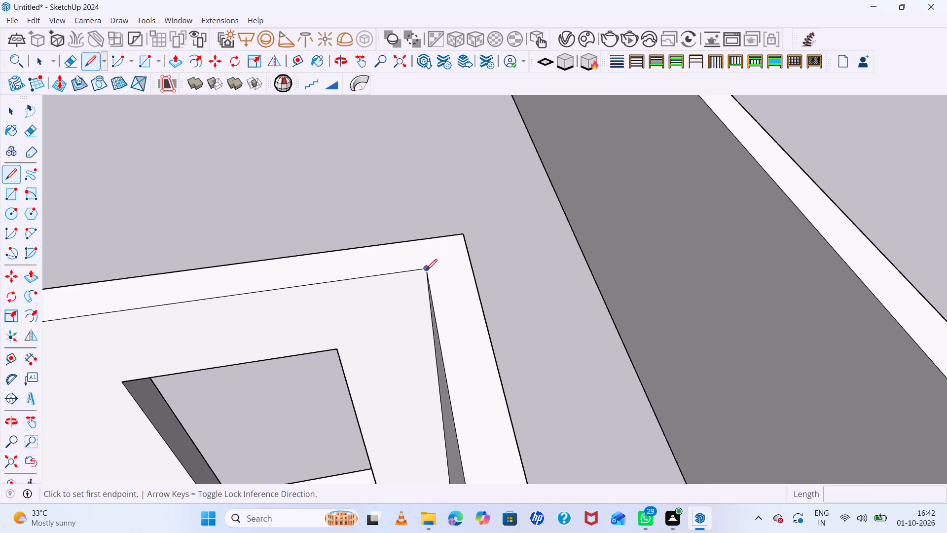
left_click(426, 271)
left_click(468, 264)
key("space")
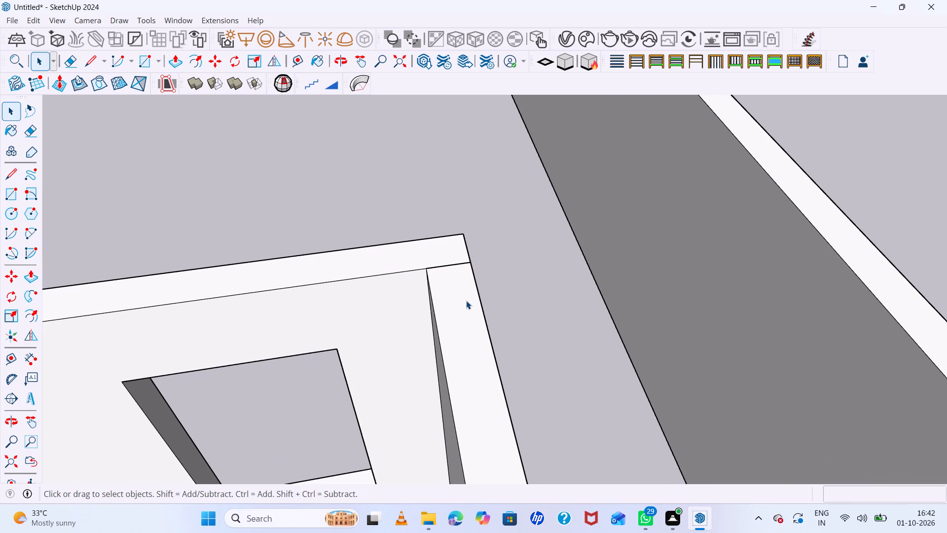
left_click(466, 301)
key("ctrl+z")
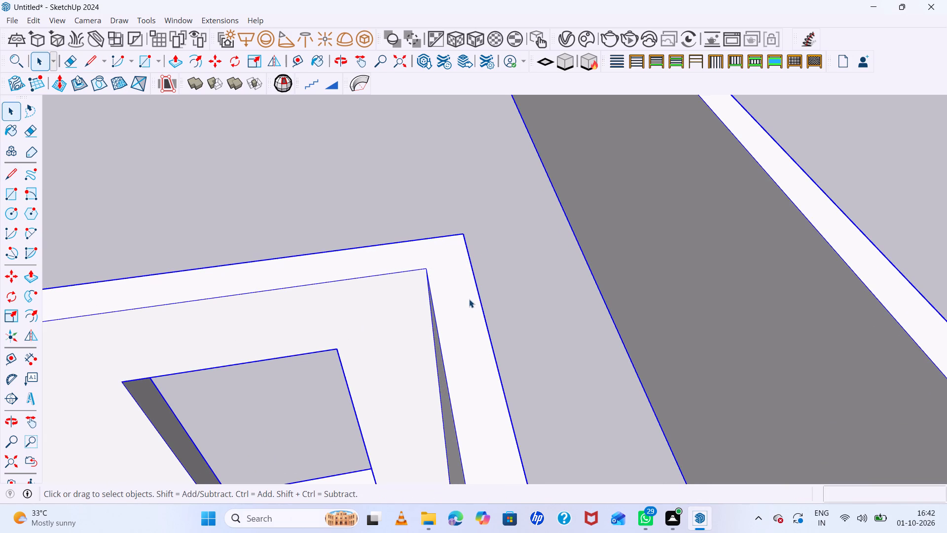
Open the wall group for editing and select the face along the top of the walls.
triple_click(469, 300)
scroll(466, 293, "up", 4)
left_click(466, 292)
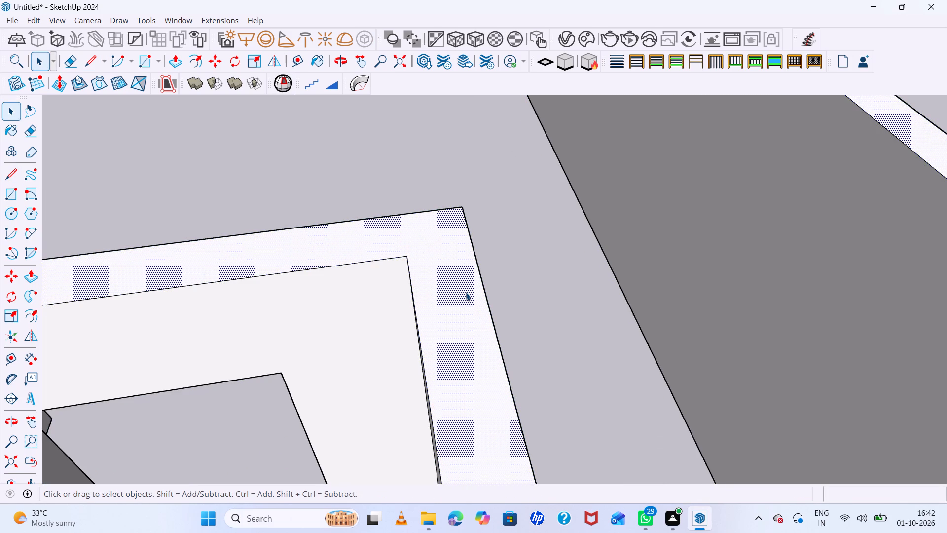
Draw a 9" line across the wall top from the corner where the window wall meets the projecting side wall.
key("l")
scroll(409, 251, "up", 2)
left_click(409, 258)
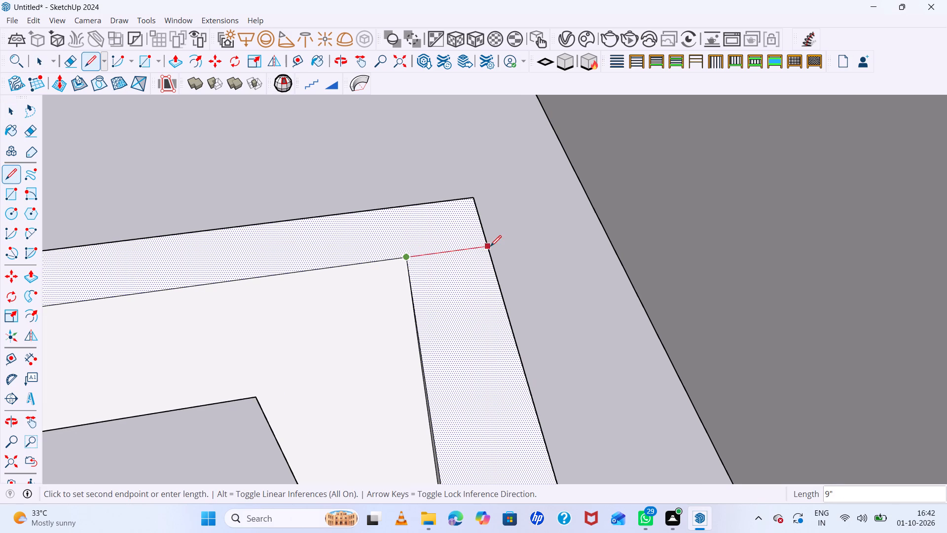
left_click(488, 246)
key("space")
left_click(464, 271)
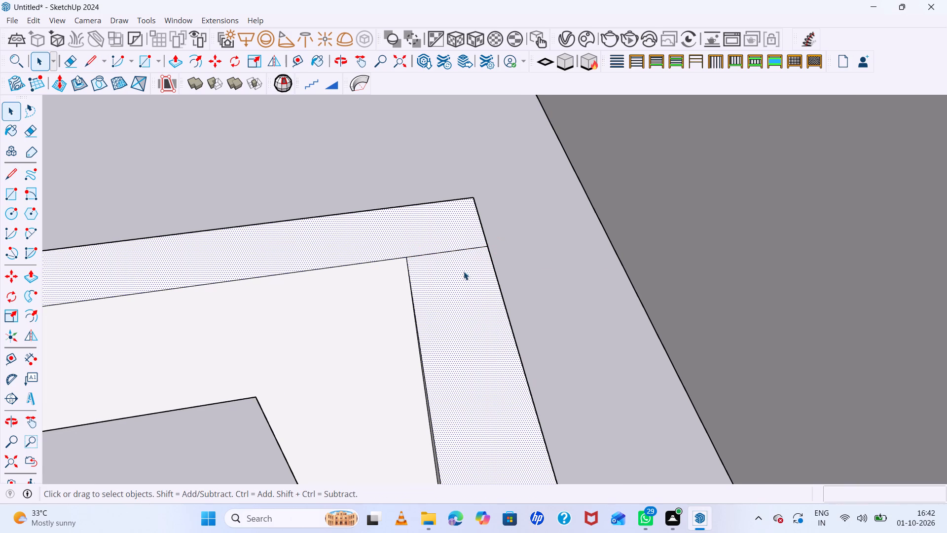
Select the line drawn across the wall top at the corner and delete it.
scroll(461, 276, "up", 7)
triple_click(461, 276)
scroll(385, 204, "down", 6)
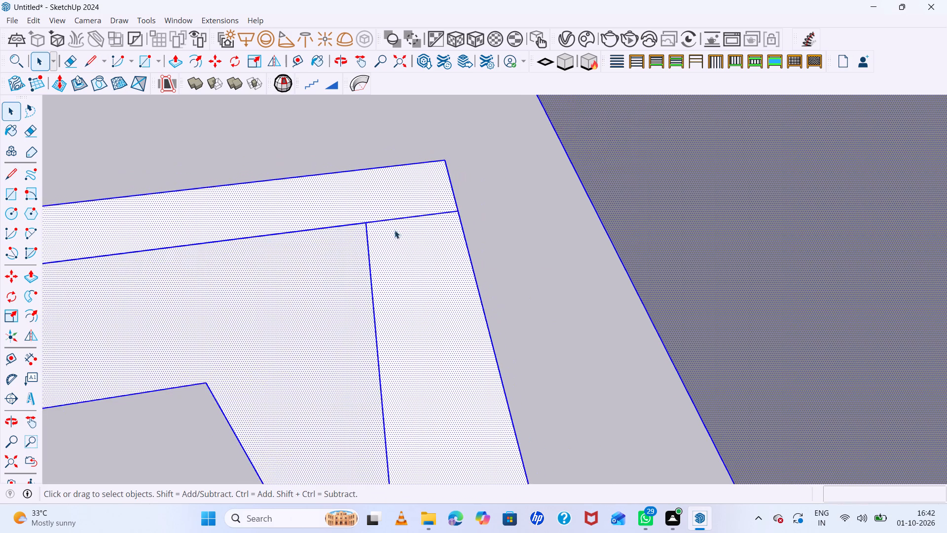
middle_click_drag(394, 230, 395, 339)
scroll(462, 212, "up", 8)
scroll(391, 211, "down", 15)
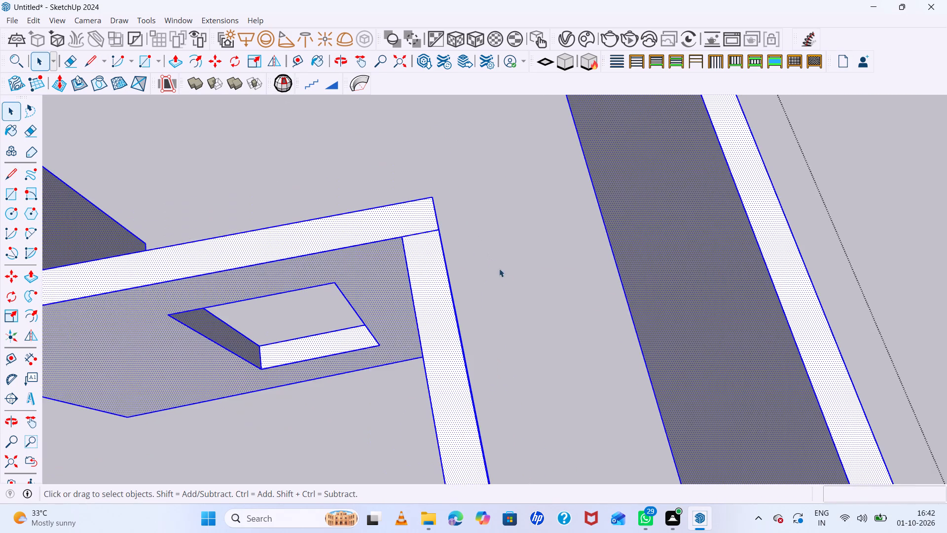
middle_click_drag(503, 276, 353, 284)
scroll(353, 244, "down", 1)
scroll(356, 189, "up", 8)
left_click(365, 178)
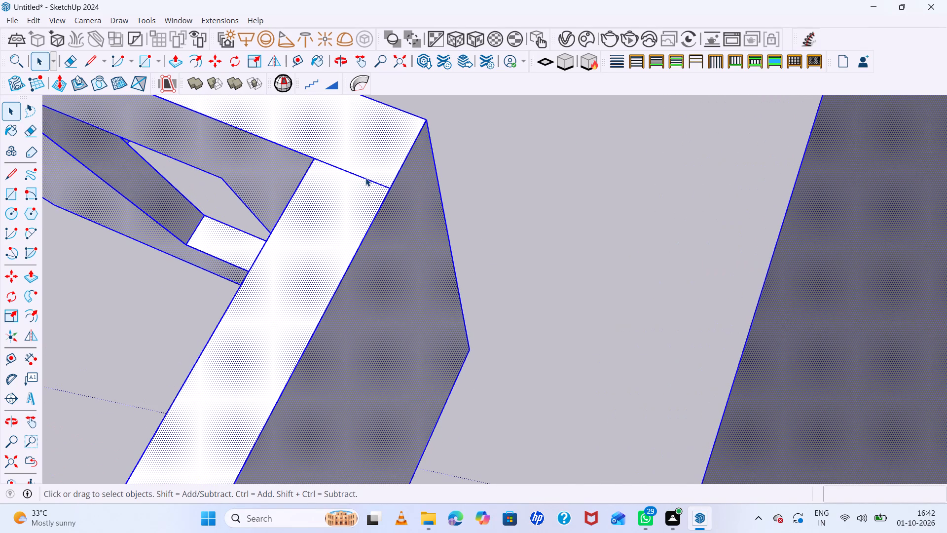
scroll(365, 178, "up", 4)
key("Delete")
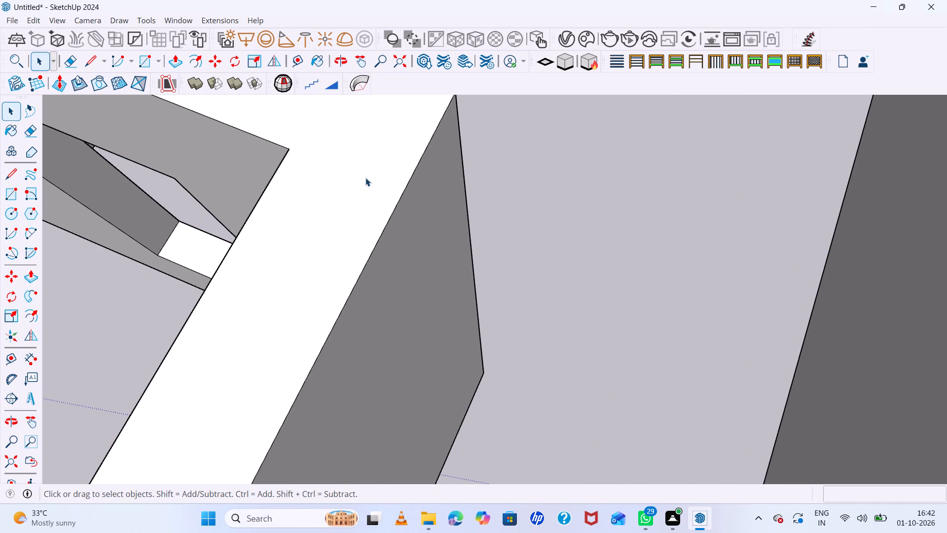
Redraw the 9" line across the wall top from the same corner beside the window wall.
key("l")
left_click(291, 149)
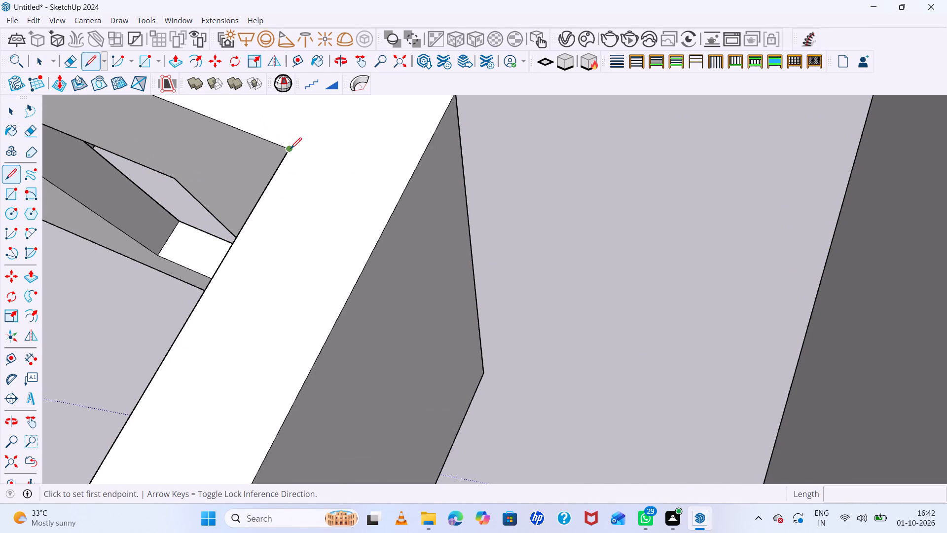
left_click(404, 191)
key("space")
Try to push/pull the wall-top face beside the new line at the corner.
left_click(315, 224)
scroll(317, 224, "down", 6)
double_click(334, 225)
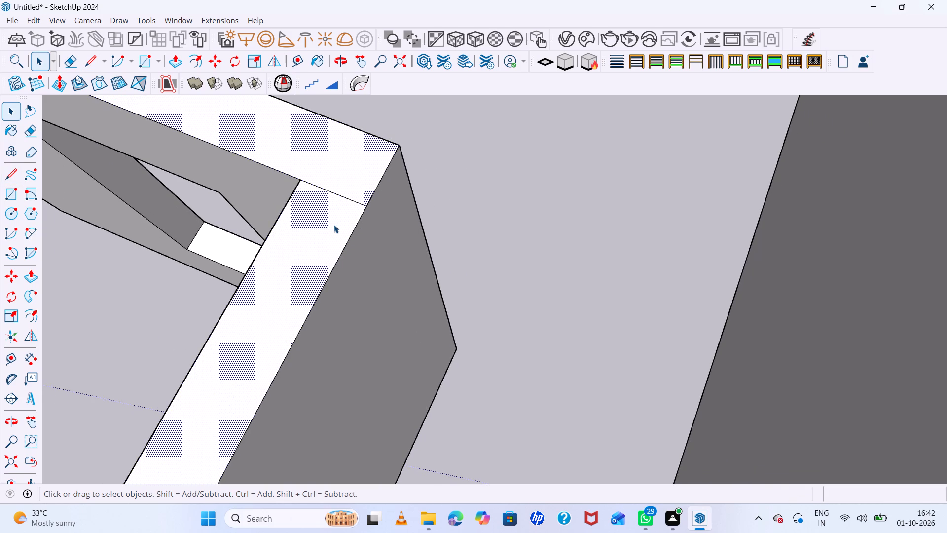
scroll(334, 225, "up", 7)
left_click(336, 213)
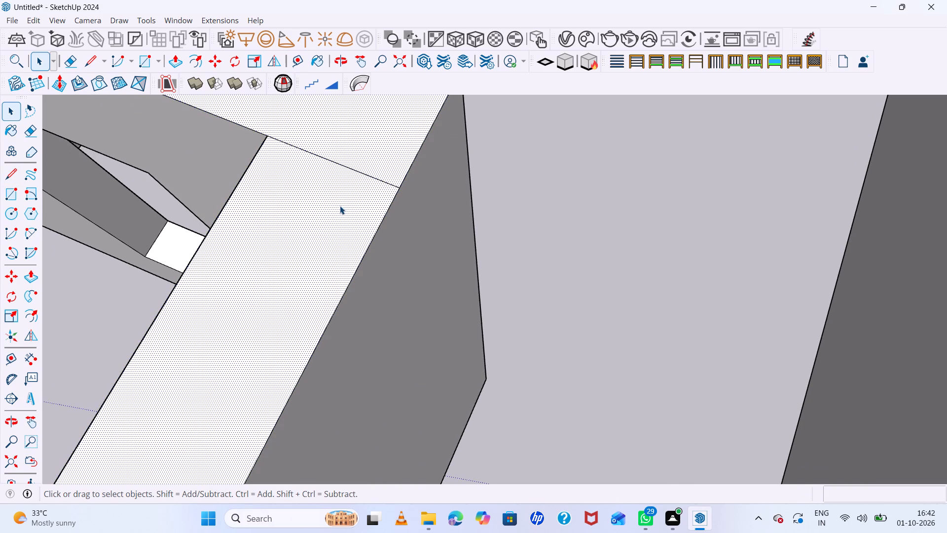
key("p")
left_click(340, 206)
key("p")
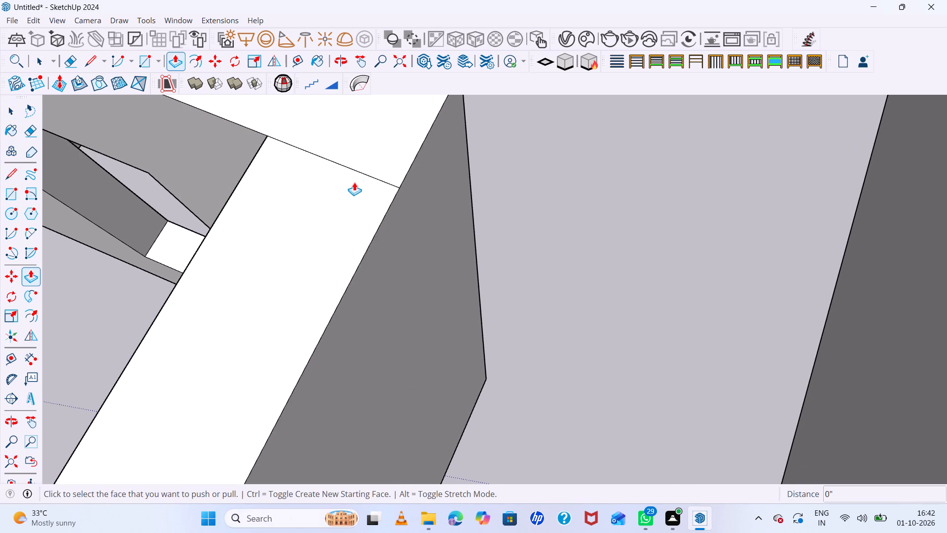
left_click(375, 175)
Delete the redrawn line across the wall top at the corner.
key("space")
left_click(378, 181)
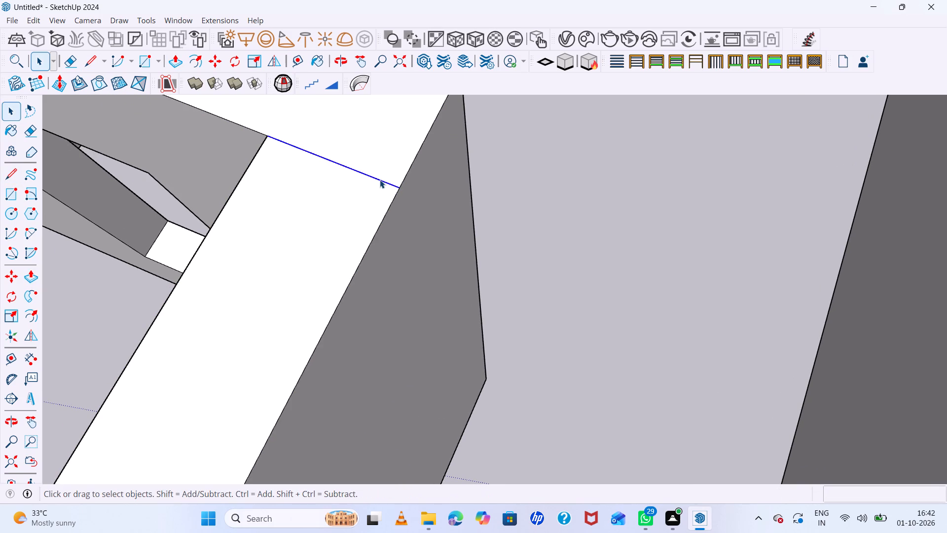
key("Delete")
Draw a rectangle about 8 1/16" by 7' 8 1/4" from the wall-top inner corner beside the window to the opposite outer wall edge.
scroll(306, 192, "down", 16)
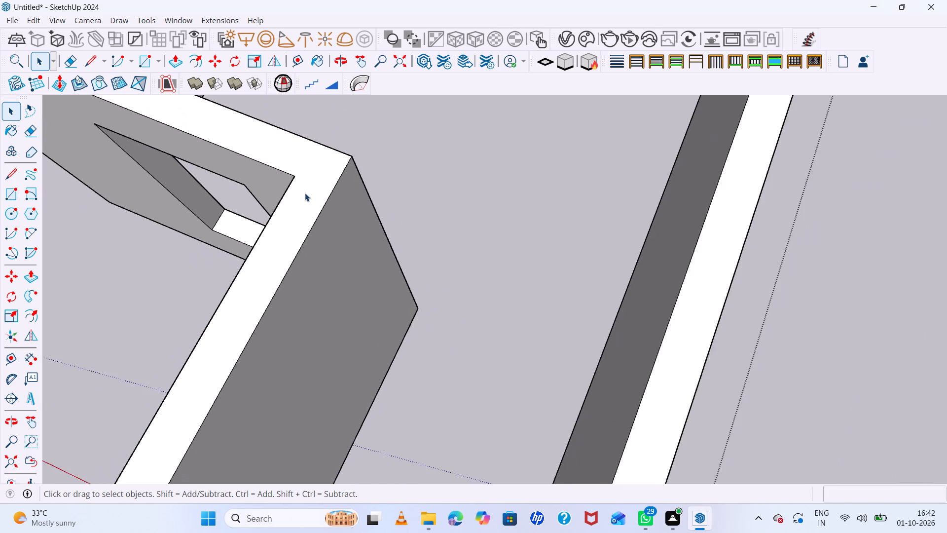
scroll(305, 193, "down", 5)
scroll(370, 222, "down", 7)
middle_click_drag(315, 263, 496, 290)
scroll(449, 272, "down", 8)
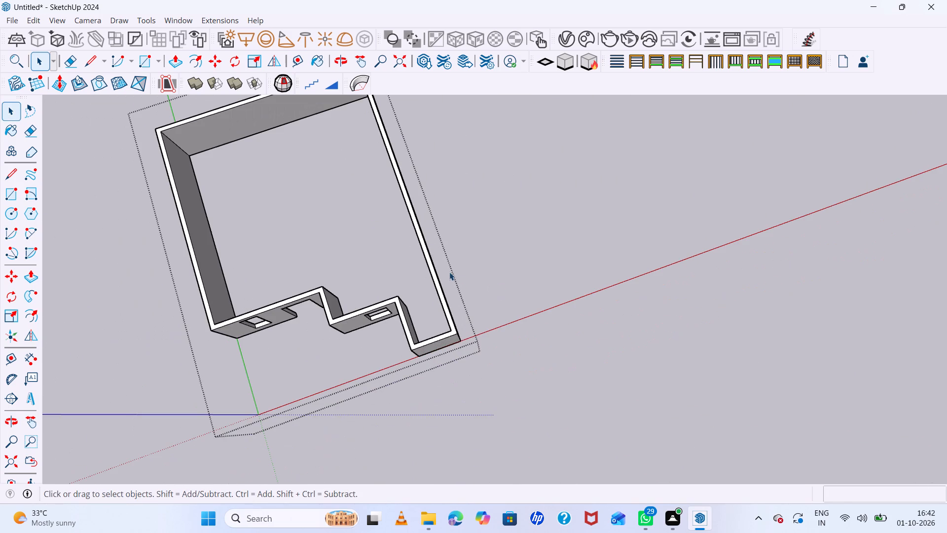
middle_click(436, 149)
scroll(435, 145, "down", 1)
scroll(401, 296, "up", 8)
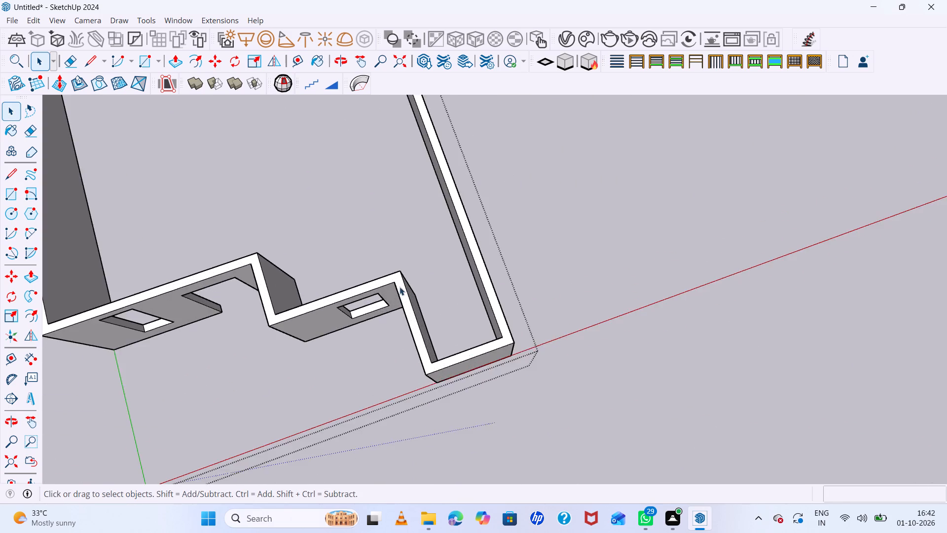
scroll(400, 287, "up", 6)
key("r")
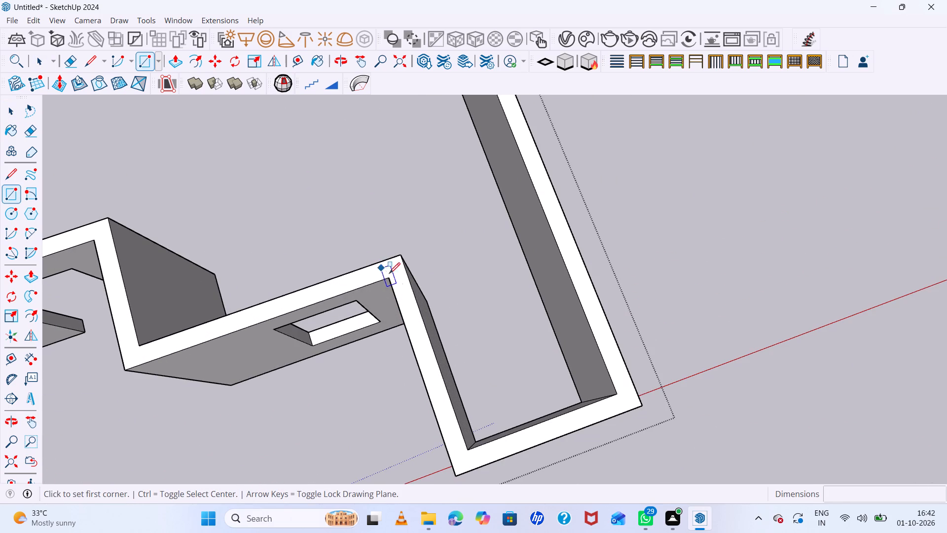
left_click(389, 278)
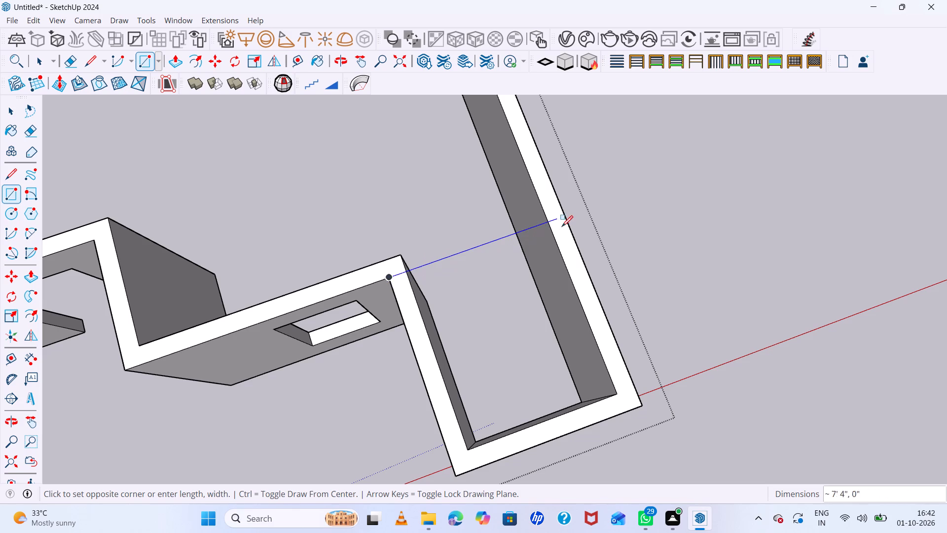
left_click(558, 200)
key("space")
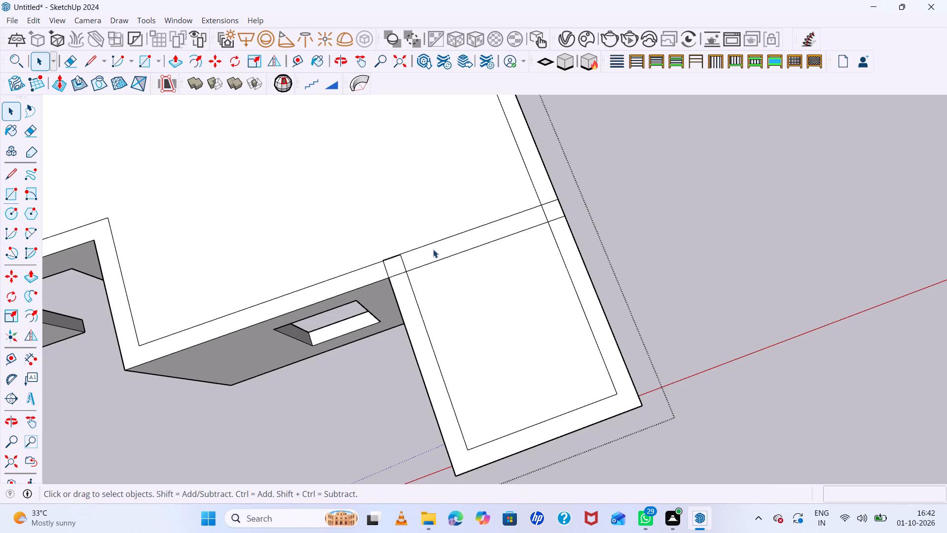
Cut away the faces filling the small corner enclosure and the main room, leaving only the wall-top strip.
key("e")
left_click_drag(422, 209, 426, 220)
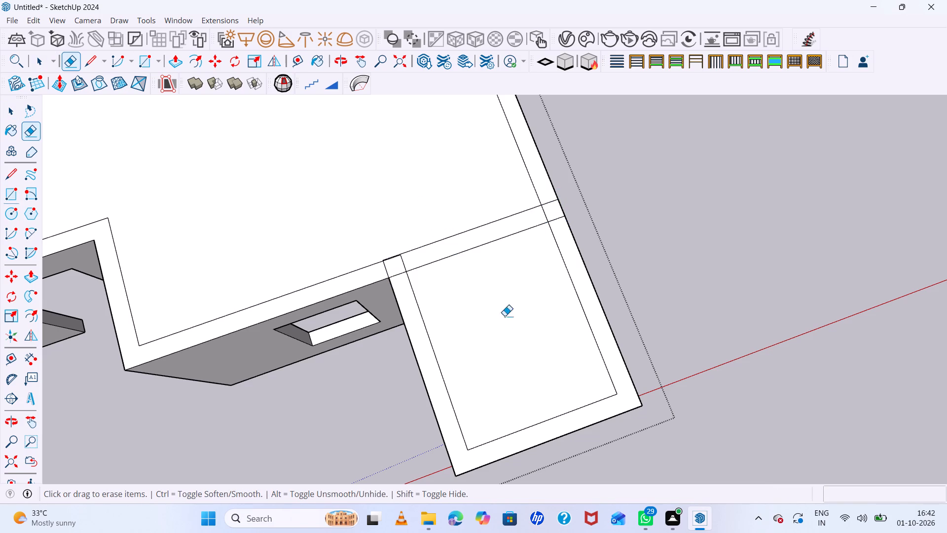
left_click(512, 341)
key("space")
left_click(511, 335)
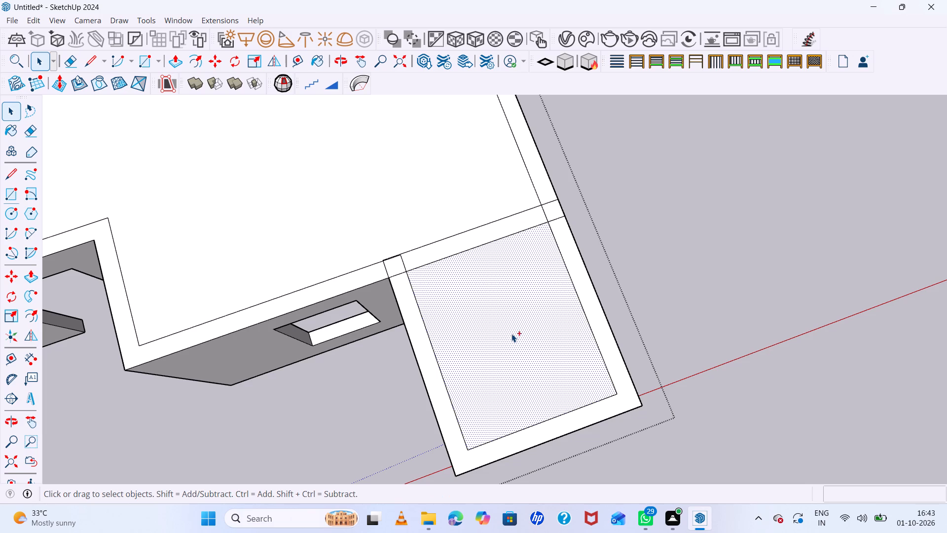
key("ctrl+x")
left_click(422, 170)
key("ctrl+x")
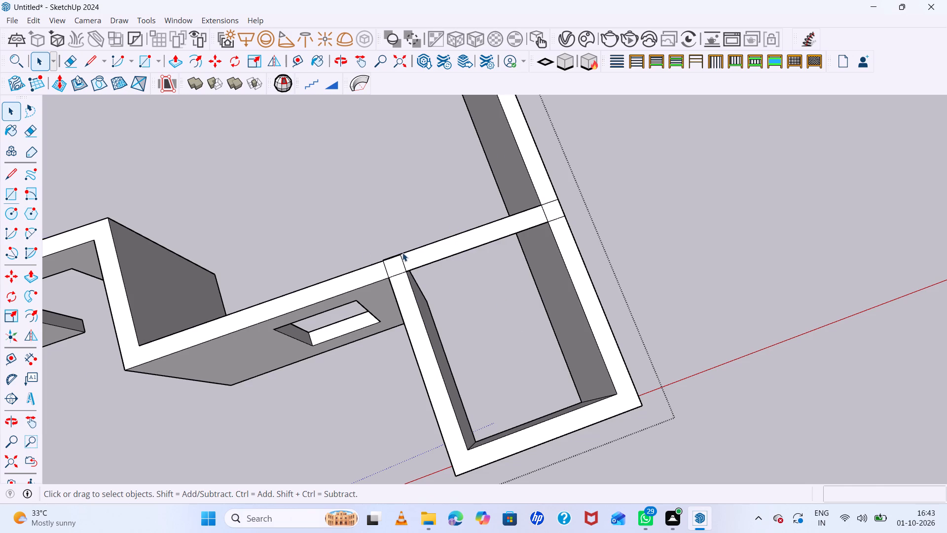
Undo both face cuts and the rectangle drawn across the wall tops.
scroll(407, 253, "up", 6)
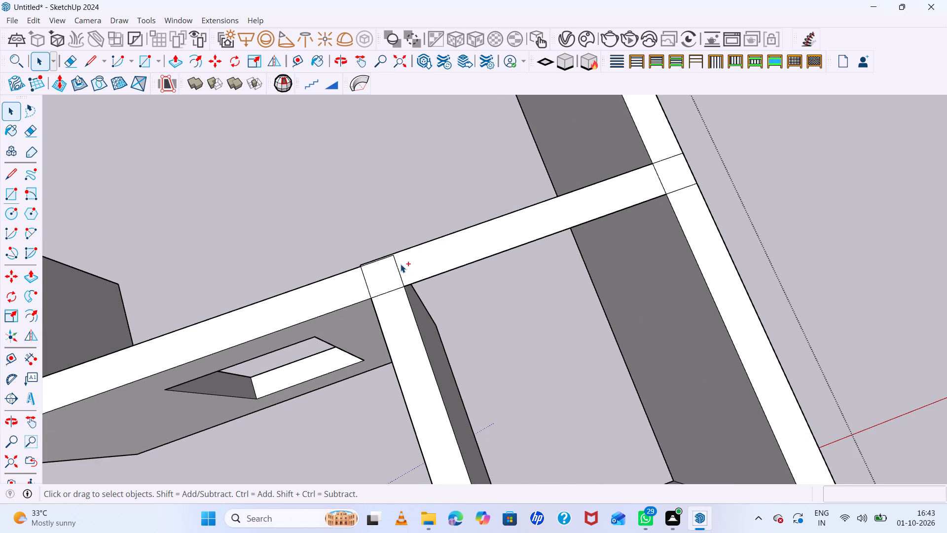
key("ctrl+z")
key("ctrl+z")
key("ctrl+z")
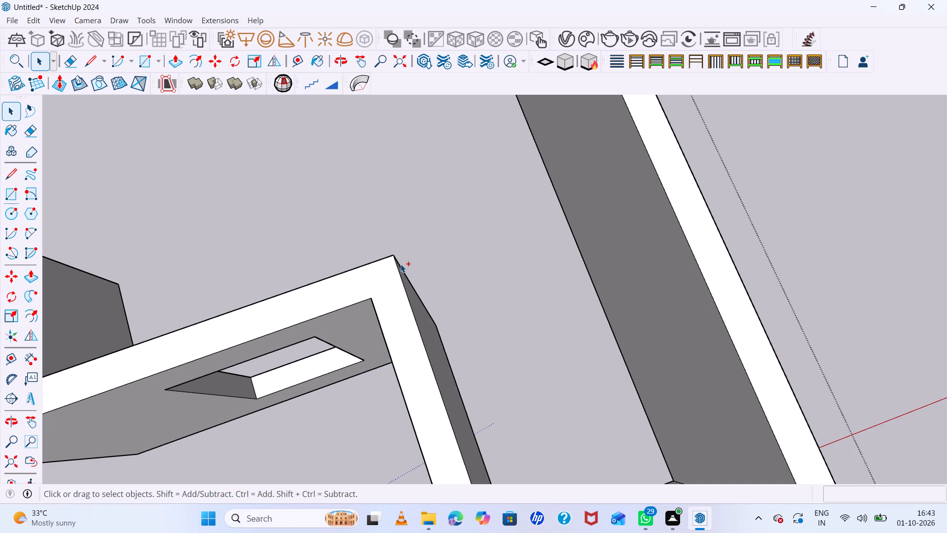
Redraw the rectangle about 9 1/8" by 7' 8 1/4" from the window wall's inner top corner to the opposite outer wall edge.
key("r")
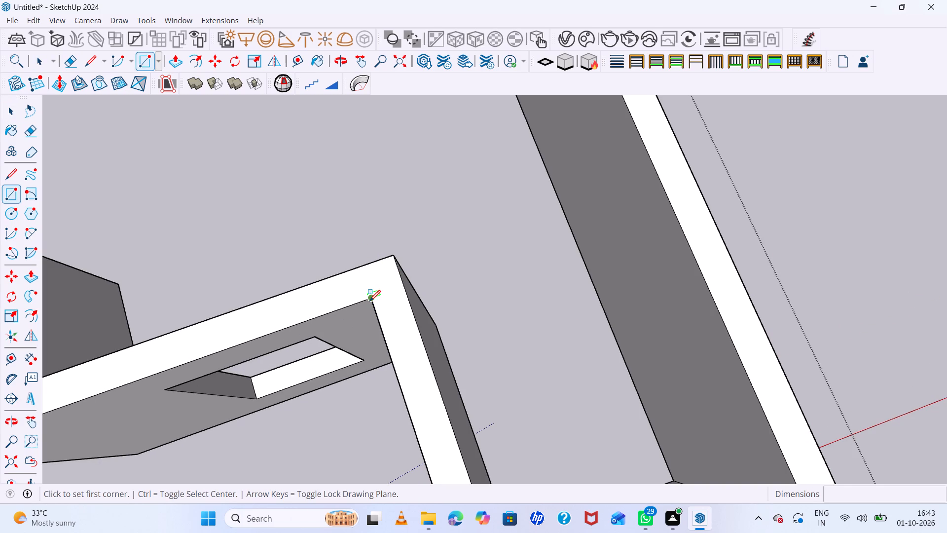
left_click(370, 301)
left_click(360, 265)
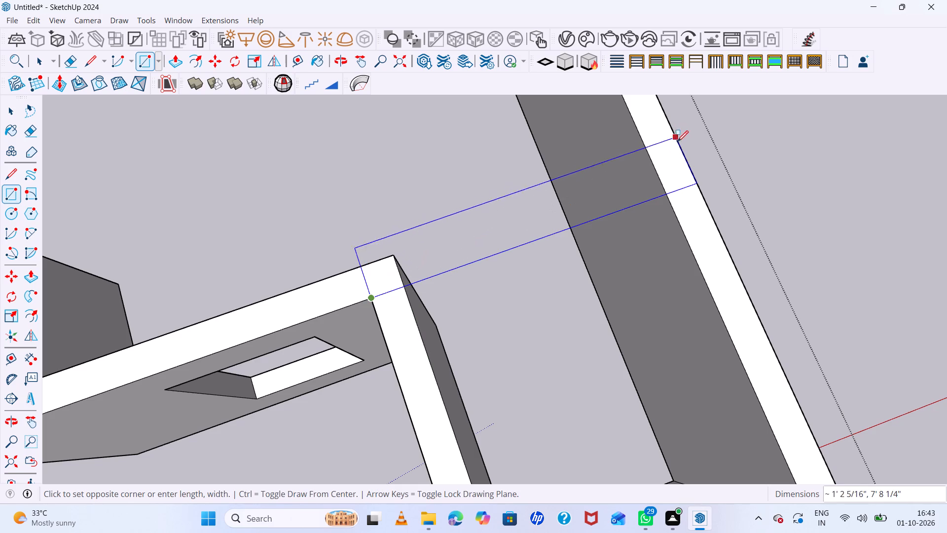
left_click(682, 154)
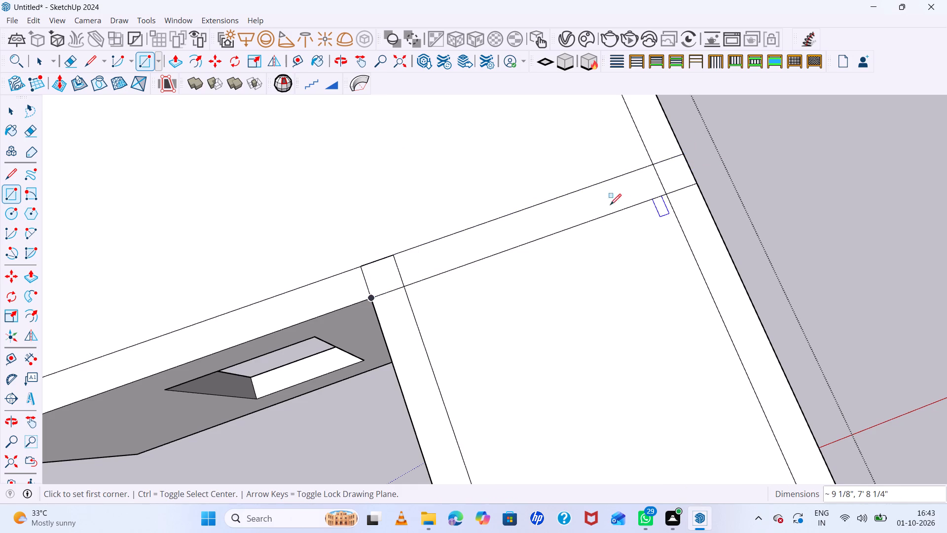
key("b")
left_click(520, 322)
key("space")
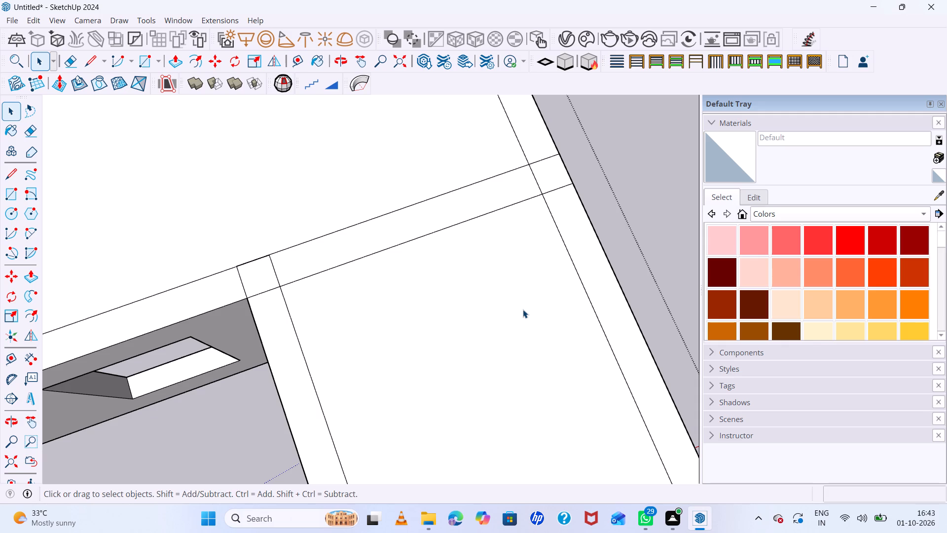
Cut away the face filling the small corner enclosure.
left_click(460, 339)
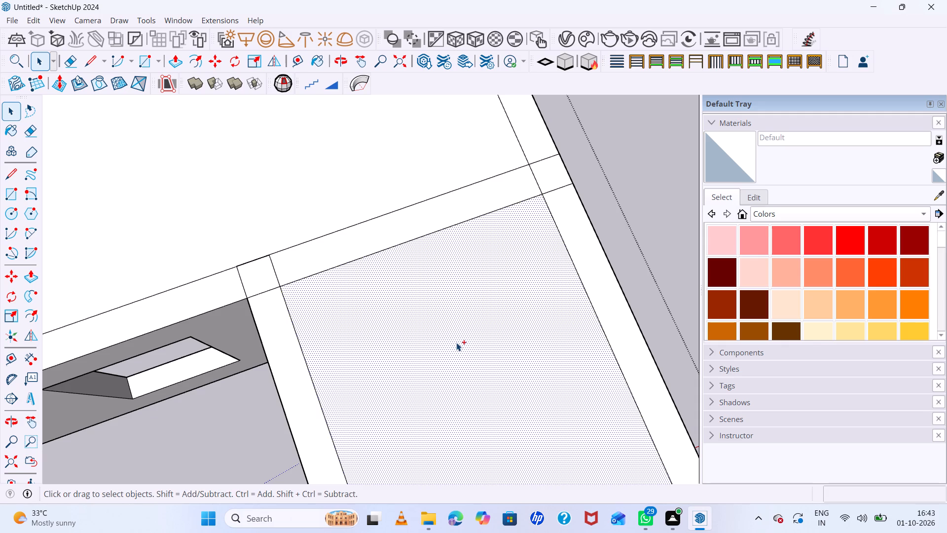
key("ctrl+x")
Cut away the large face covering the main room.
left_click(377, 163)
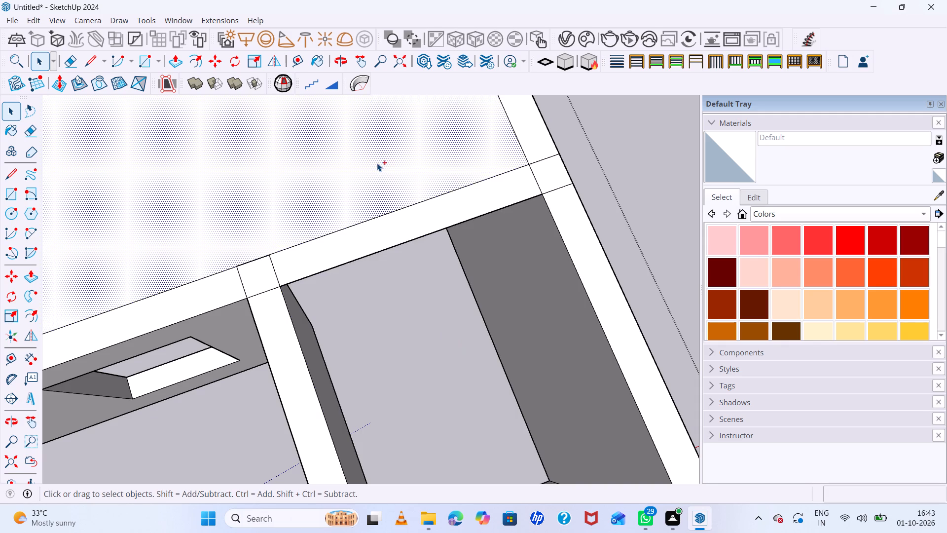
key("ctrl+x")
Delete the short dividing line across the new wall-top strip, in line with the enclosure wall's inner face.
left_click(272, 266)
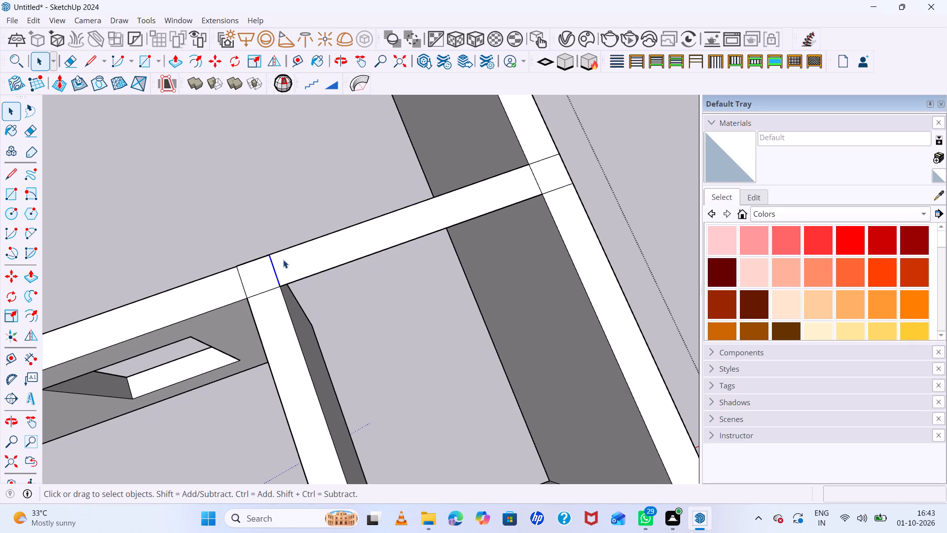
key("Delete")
Examine how the wall-top faces divide around the corner enclosure and inspect the walls from several angles.
left_click(259, 292)
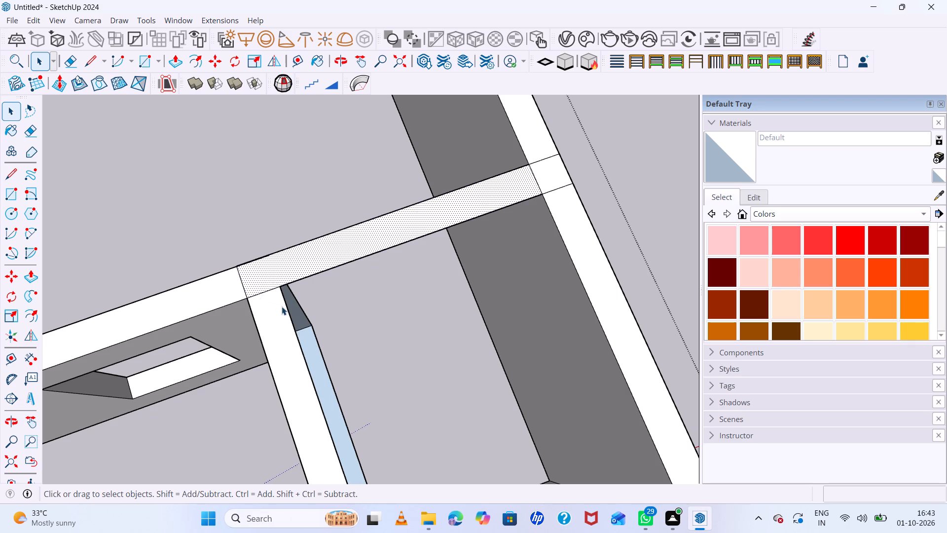
left_click(282, 306)
scroll(291, 254, "down", 11)
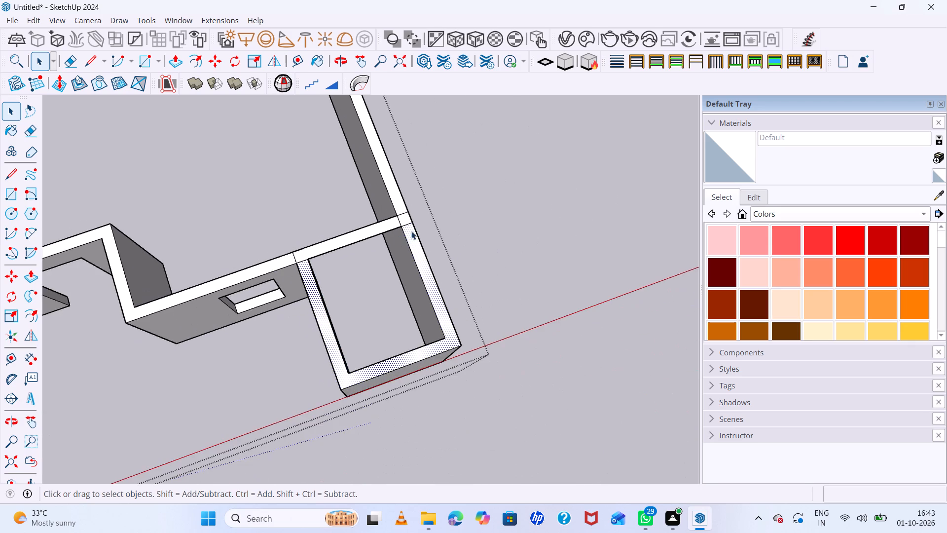
scroll(401, 232, "down", 13)
middle_click_drag(297, 274, 287, 100)
scroll(331, 181, "up", 2)
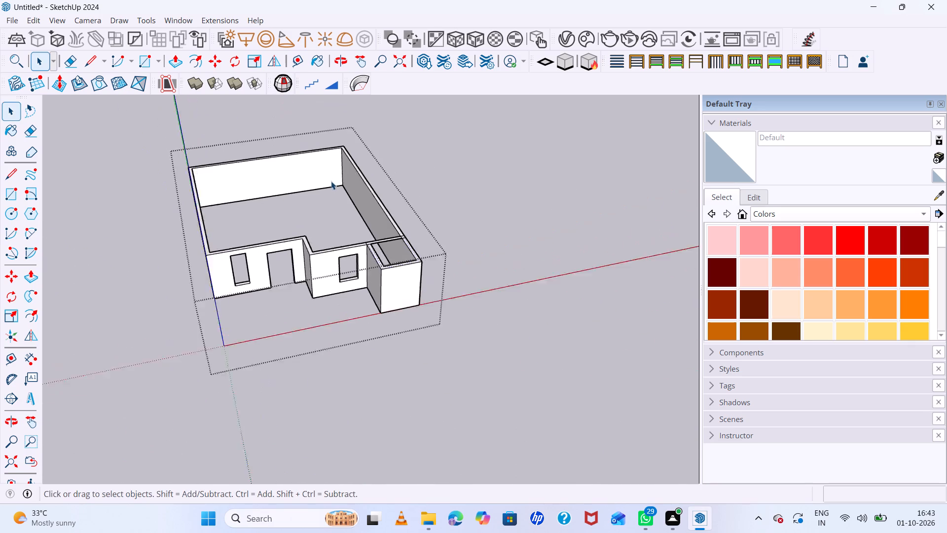
scroll(331, 181, "up", 6)
scroll(405, 233, "up", 3)
middle_click_drag(480, 283, 405, 135)
scroll(381, 152, "down", 16)
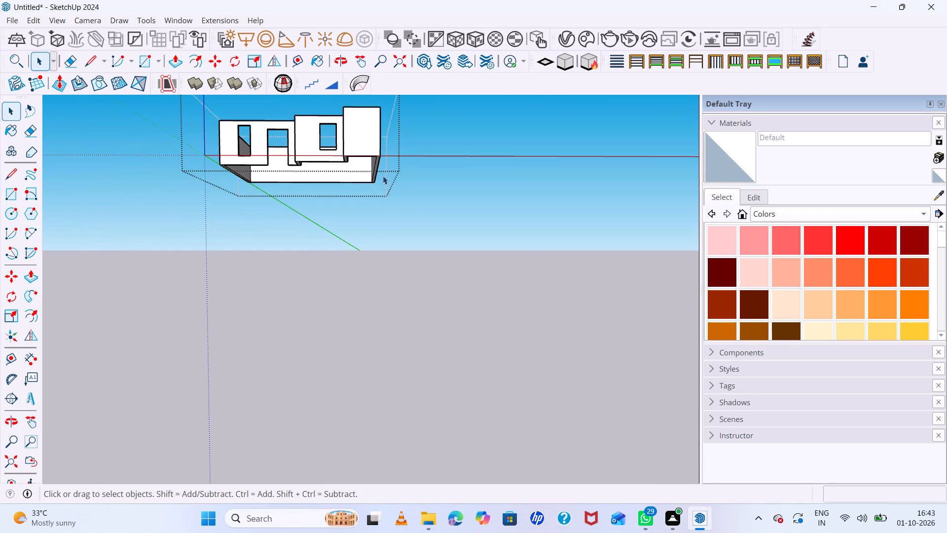
scroll(387, 152, "down", 4)
middle_click_drag(382, 161, 373, 258)
scroll(360, 100, "up", 12)
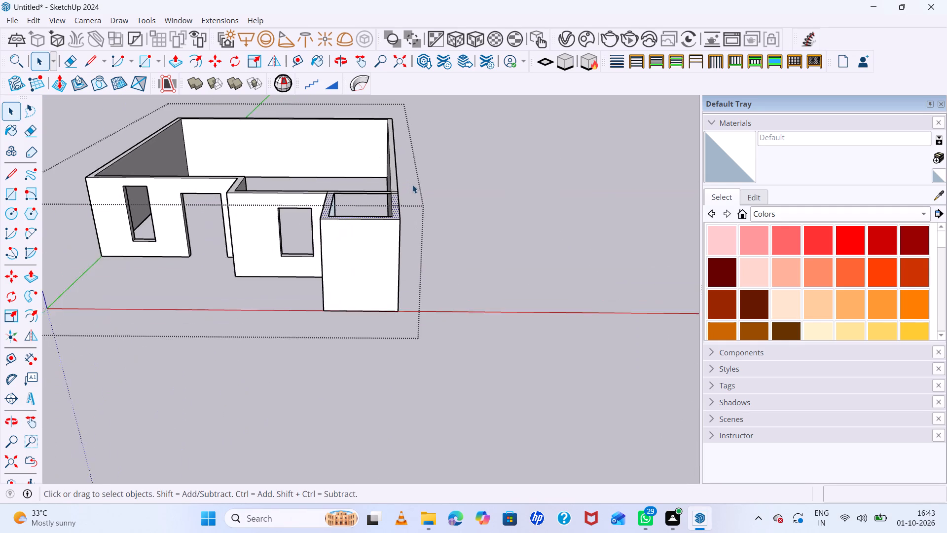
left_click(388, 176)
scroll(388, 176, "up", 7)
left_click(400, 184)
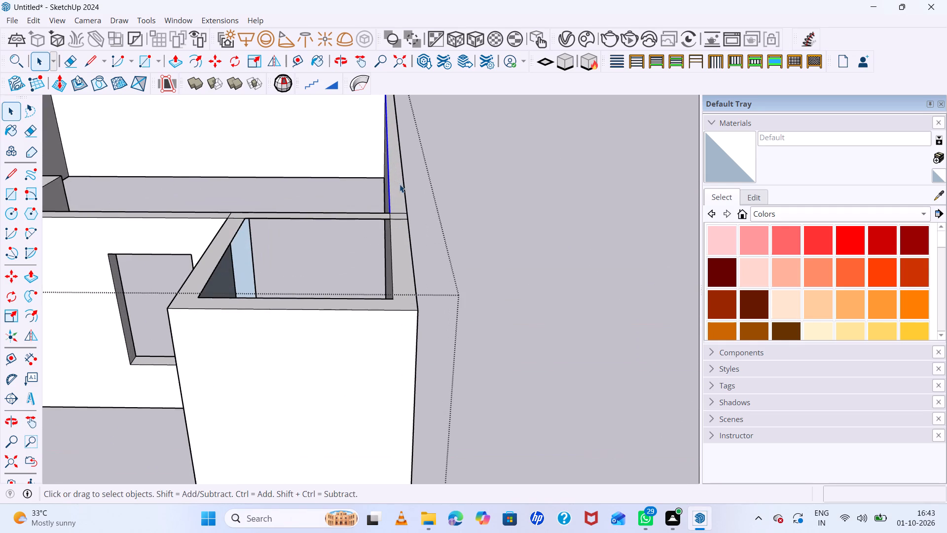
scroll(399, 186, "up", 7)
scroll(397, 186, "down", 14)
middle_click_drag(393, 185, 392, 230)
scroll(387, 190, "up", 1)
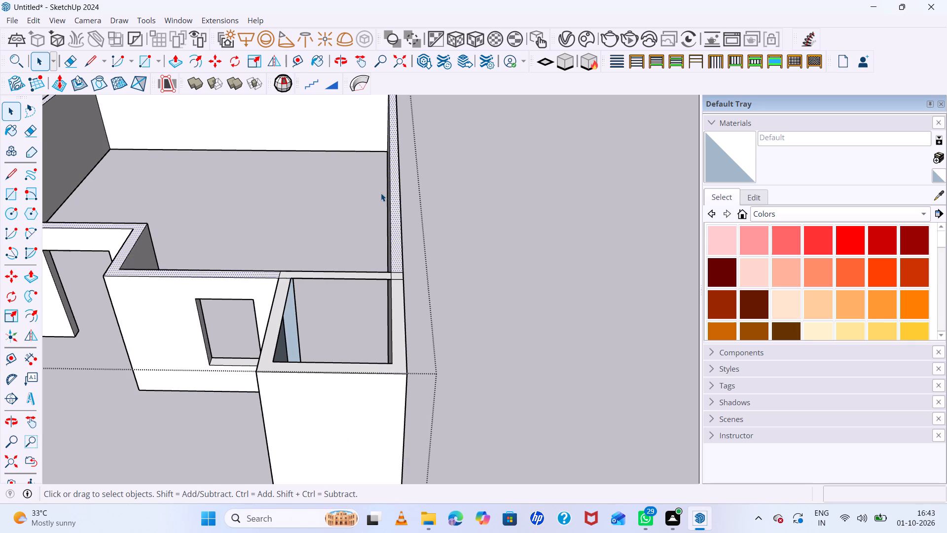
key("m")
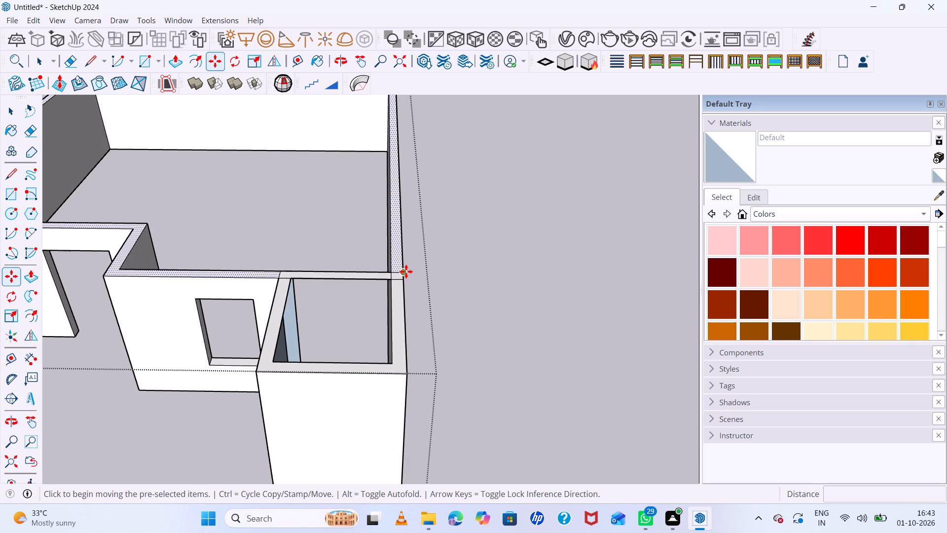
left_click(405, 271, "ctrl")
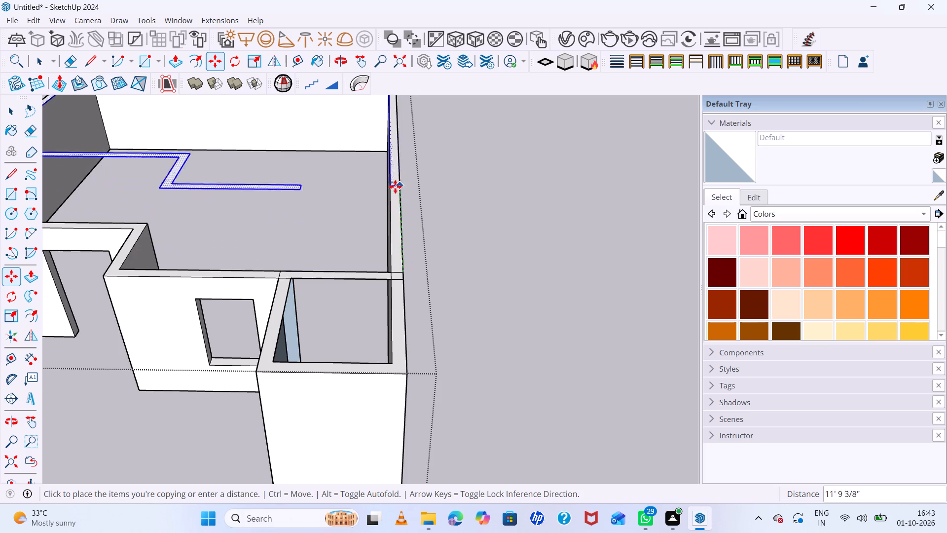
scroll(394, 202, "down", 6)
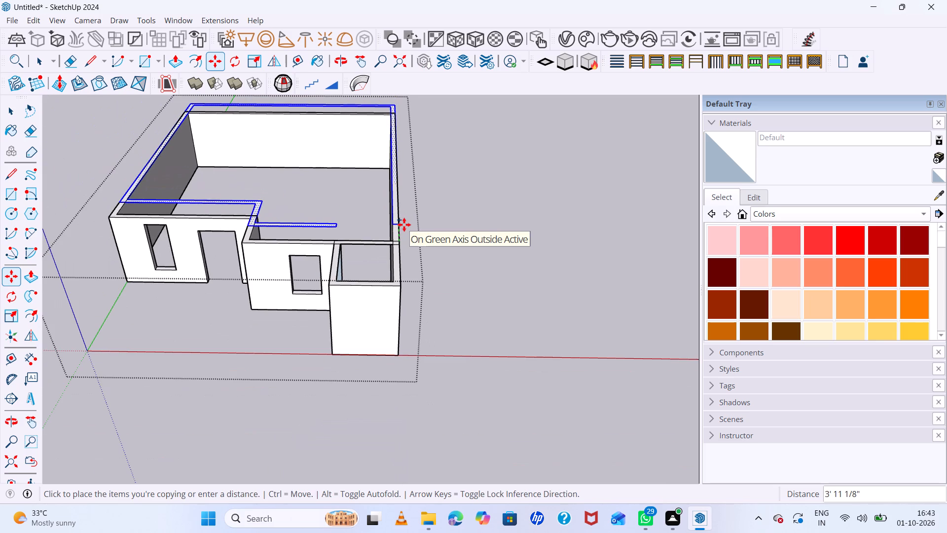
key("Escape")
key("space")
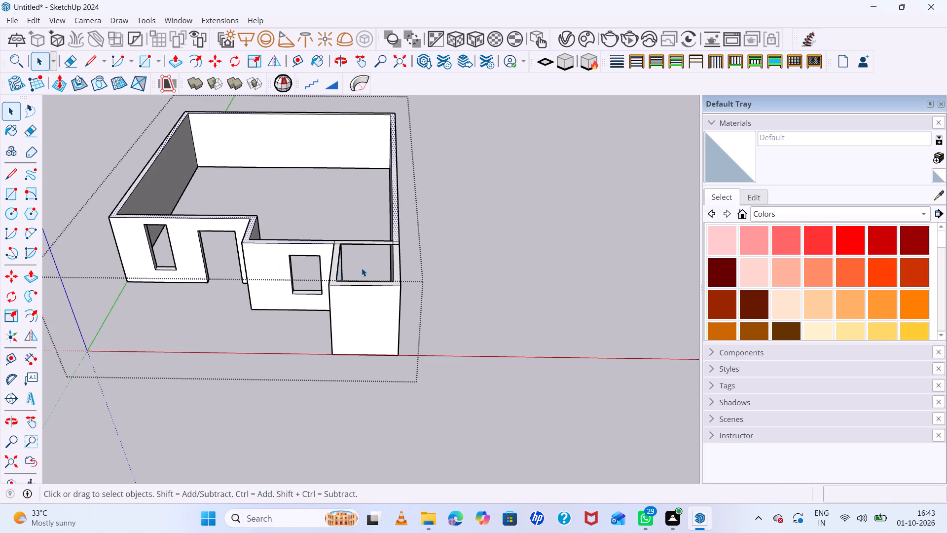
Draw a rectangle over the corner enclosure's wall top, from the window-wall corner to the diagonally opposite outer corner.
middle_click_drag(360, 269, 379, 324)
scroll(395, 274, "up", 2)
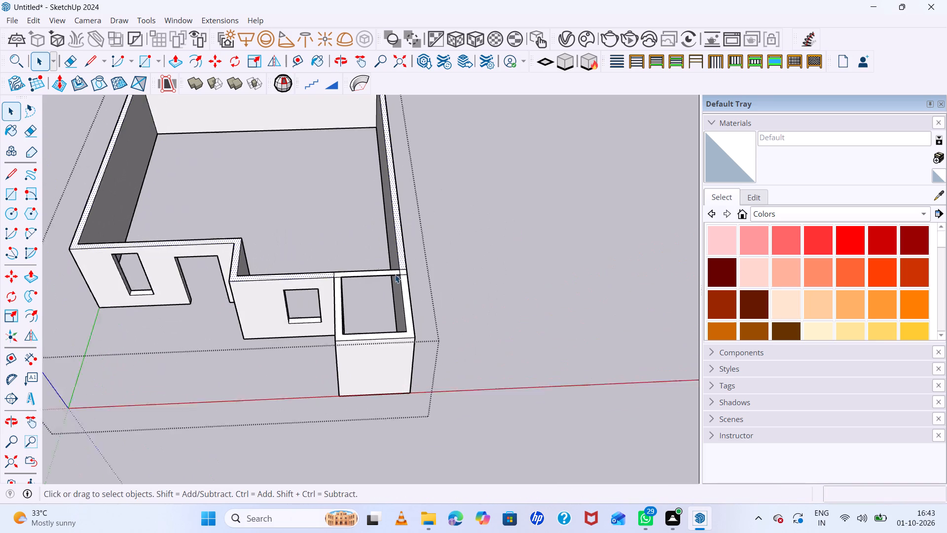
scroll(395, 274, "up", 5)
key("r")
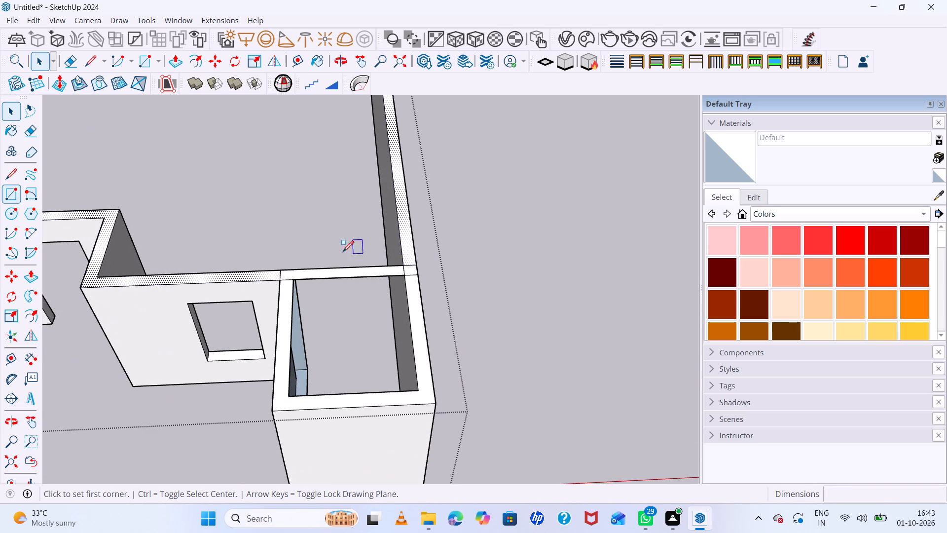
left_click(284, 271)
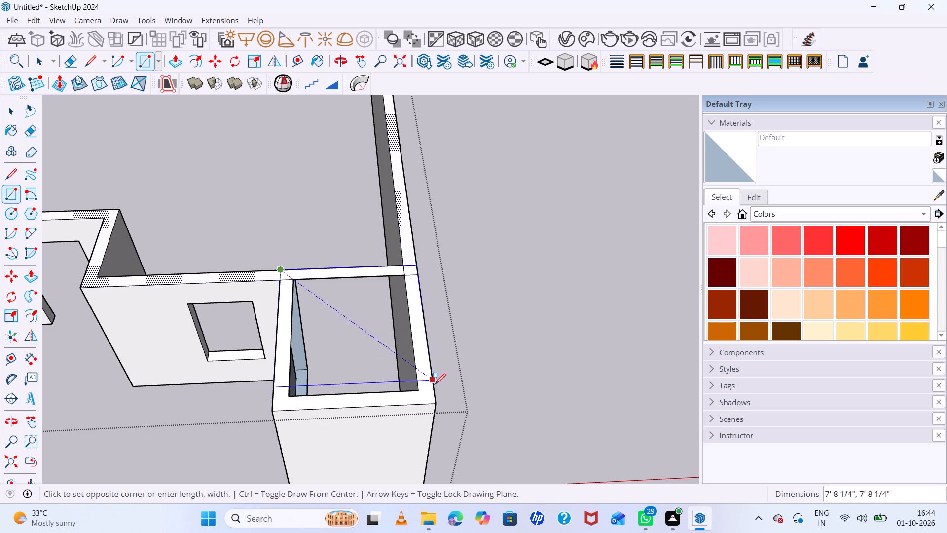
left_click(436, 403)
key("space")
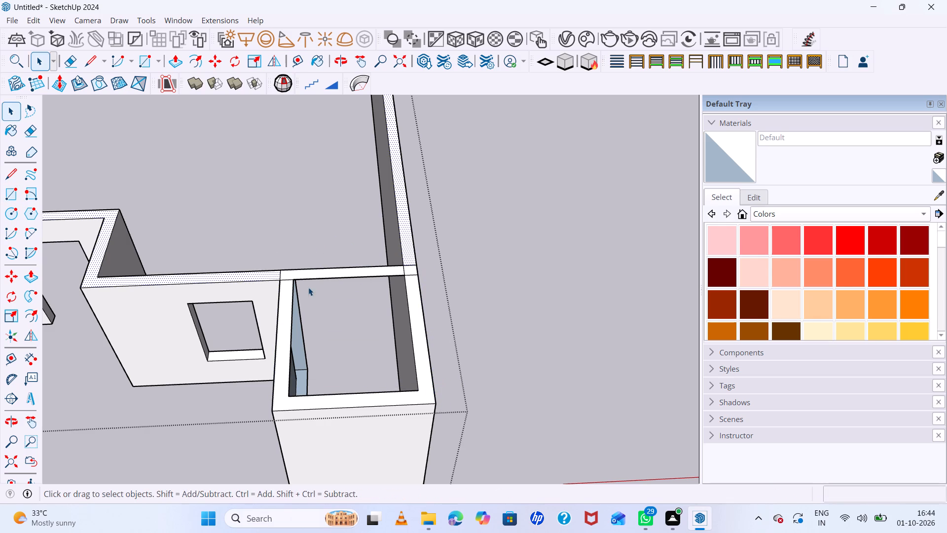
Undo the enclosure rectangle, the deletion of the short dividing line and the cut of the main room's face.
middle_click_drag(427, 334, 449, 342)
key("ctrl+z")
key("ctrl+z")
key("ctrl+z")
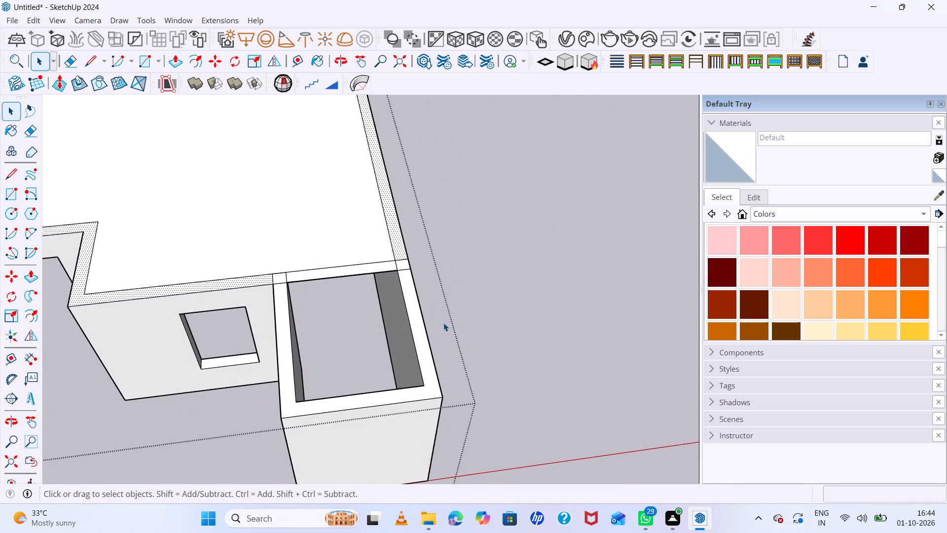
Cut away the large face covering the main room.
left_click(354, 215)
key("ctrl+x")
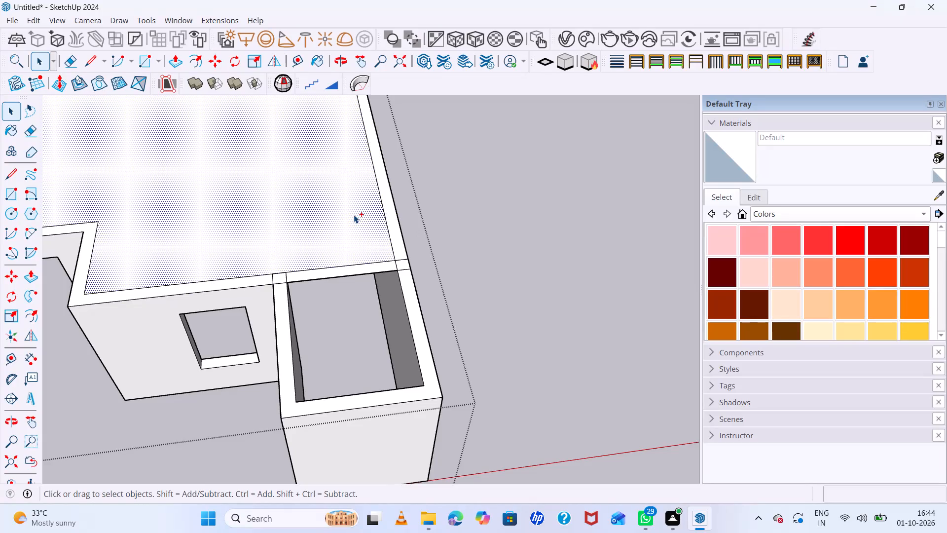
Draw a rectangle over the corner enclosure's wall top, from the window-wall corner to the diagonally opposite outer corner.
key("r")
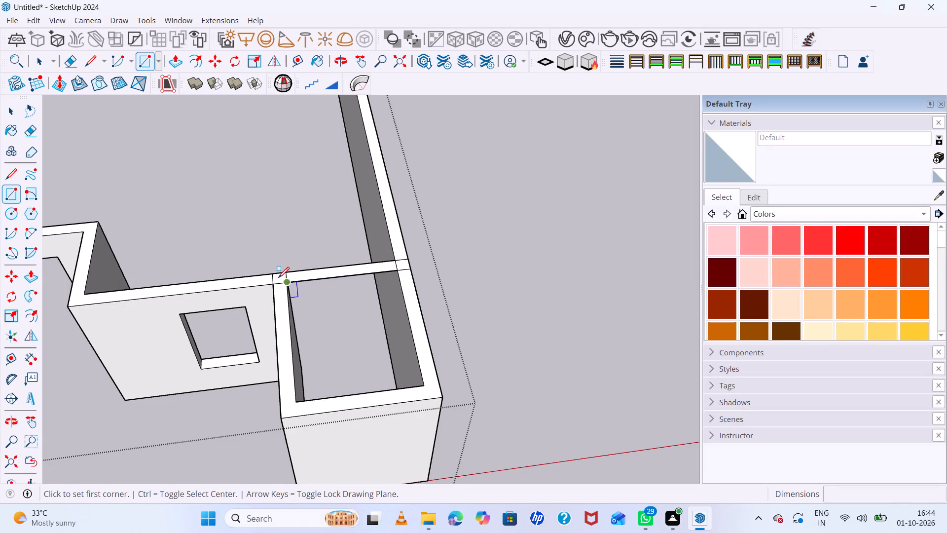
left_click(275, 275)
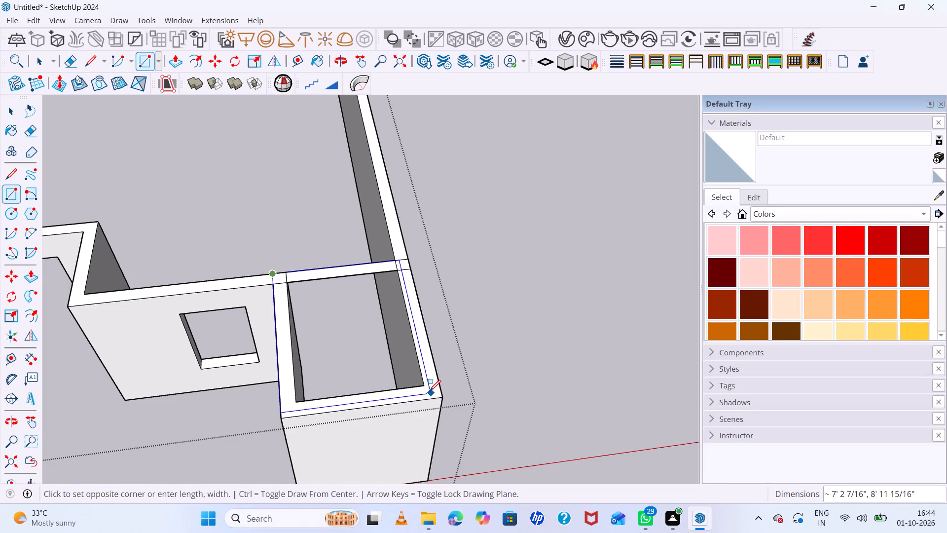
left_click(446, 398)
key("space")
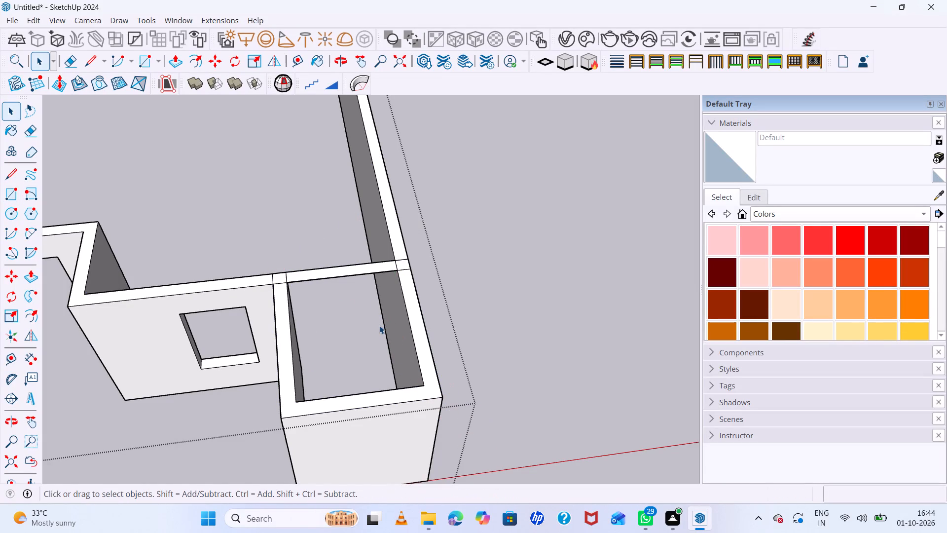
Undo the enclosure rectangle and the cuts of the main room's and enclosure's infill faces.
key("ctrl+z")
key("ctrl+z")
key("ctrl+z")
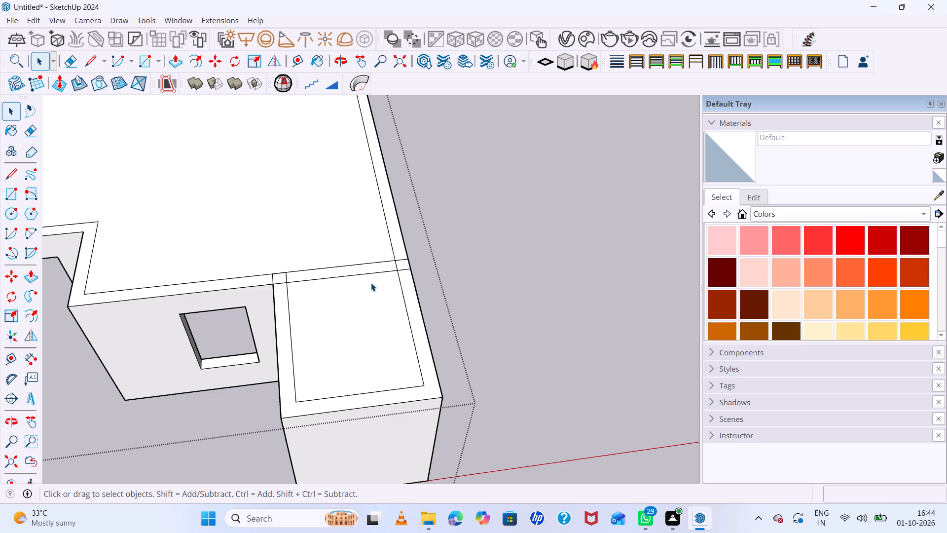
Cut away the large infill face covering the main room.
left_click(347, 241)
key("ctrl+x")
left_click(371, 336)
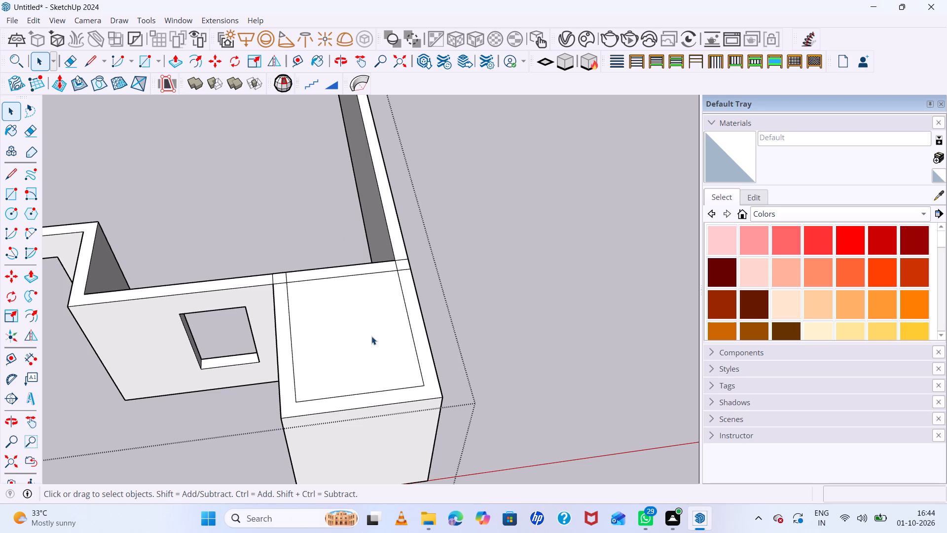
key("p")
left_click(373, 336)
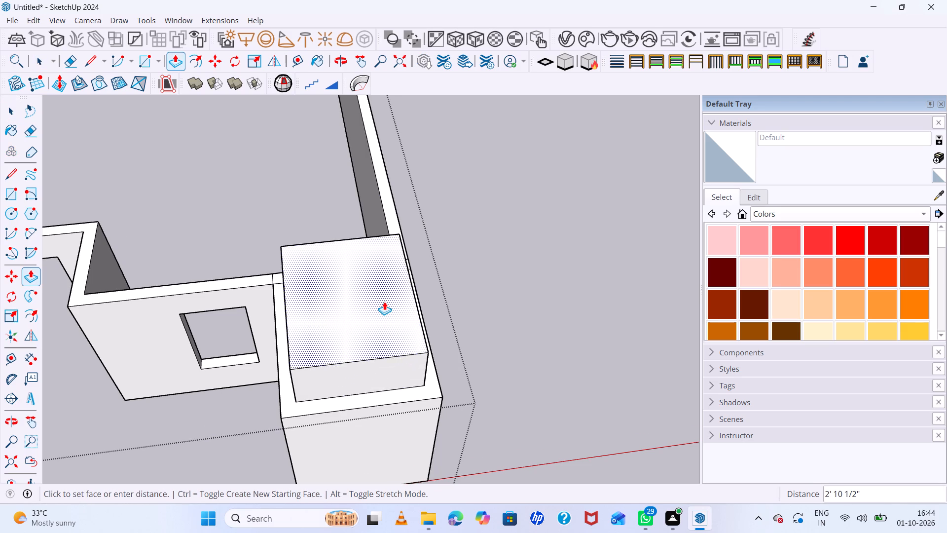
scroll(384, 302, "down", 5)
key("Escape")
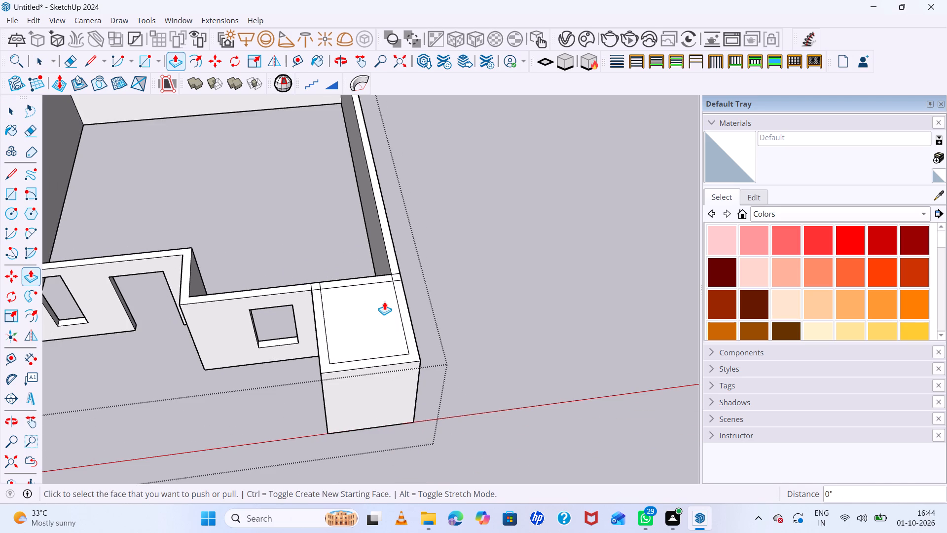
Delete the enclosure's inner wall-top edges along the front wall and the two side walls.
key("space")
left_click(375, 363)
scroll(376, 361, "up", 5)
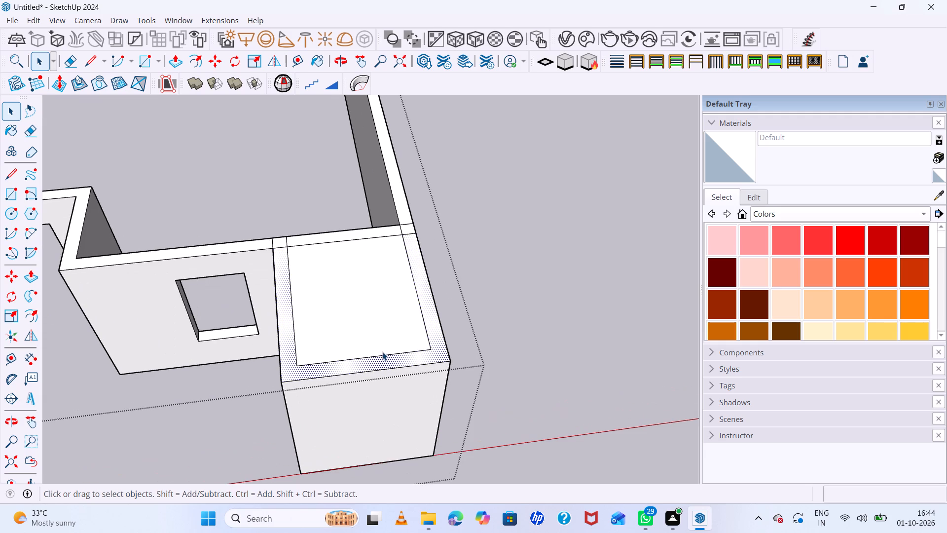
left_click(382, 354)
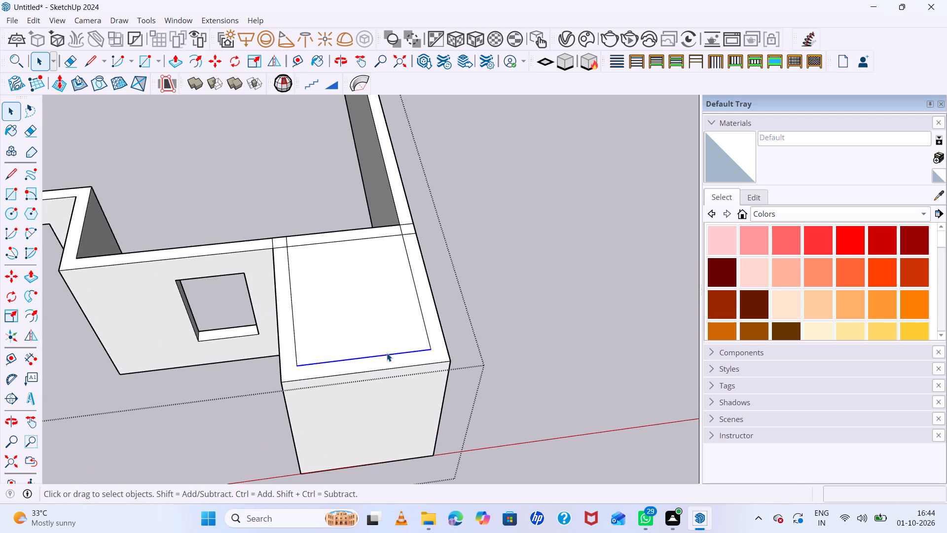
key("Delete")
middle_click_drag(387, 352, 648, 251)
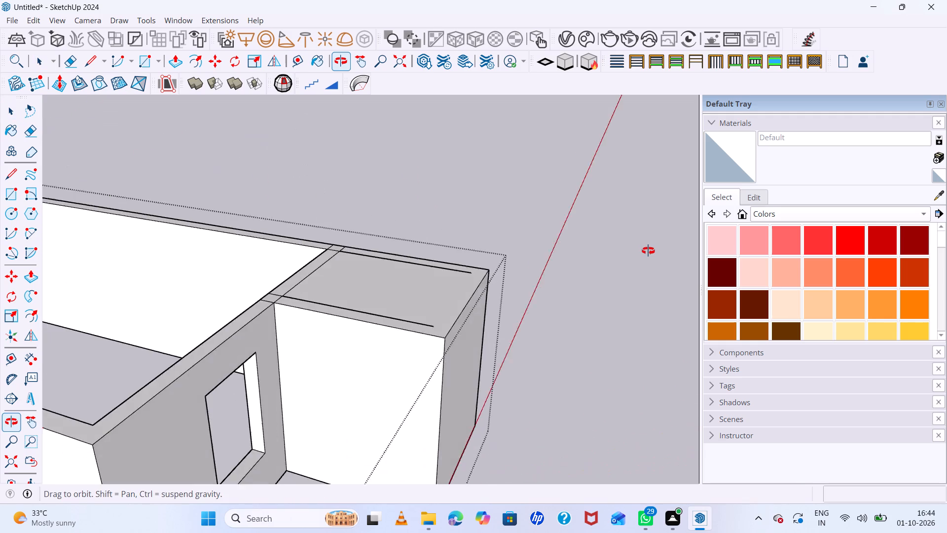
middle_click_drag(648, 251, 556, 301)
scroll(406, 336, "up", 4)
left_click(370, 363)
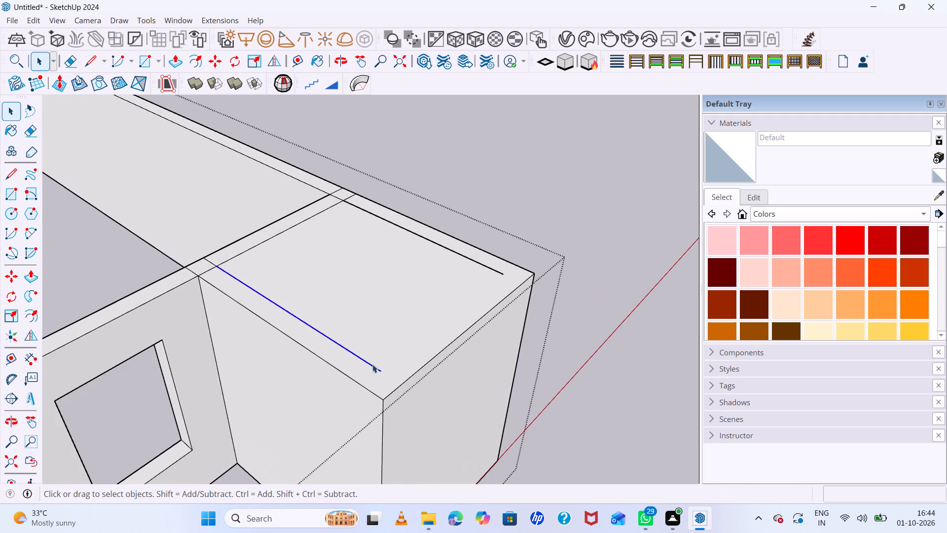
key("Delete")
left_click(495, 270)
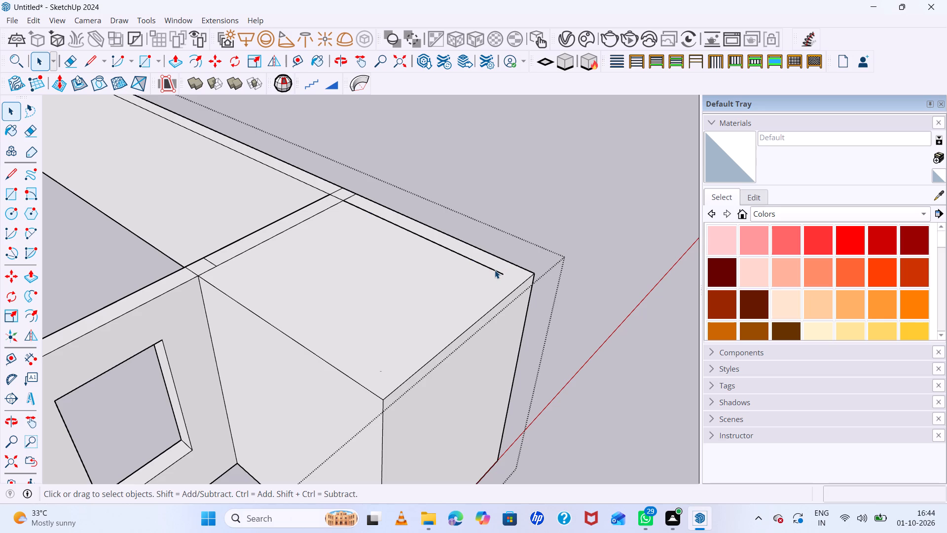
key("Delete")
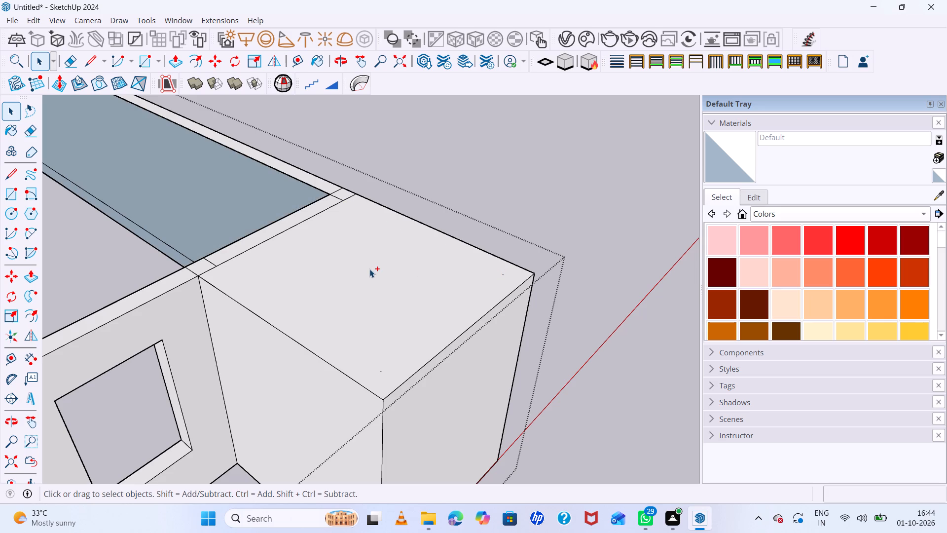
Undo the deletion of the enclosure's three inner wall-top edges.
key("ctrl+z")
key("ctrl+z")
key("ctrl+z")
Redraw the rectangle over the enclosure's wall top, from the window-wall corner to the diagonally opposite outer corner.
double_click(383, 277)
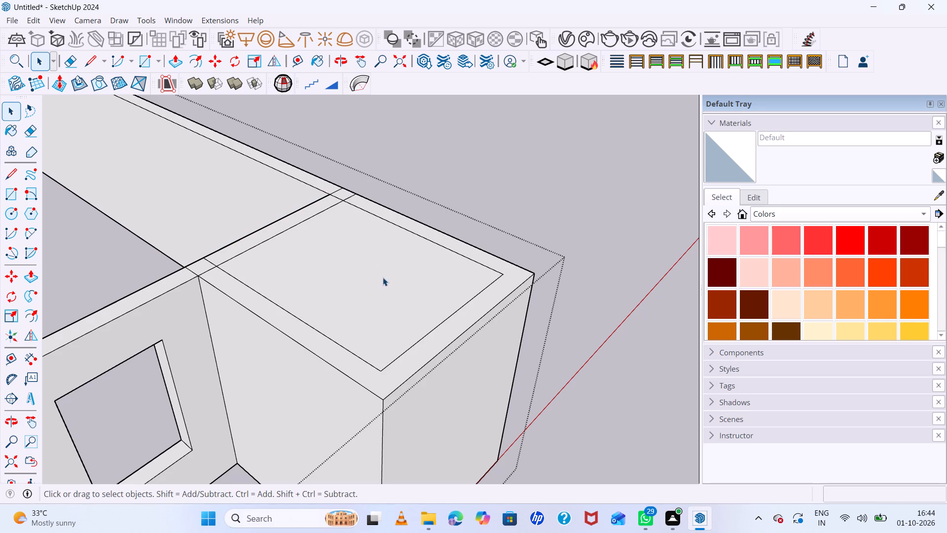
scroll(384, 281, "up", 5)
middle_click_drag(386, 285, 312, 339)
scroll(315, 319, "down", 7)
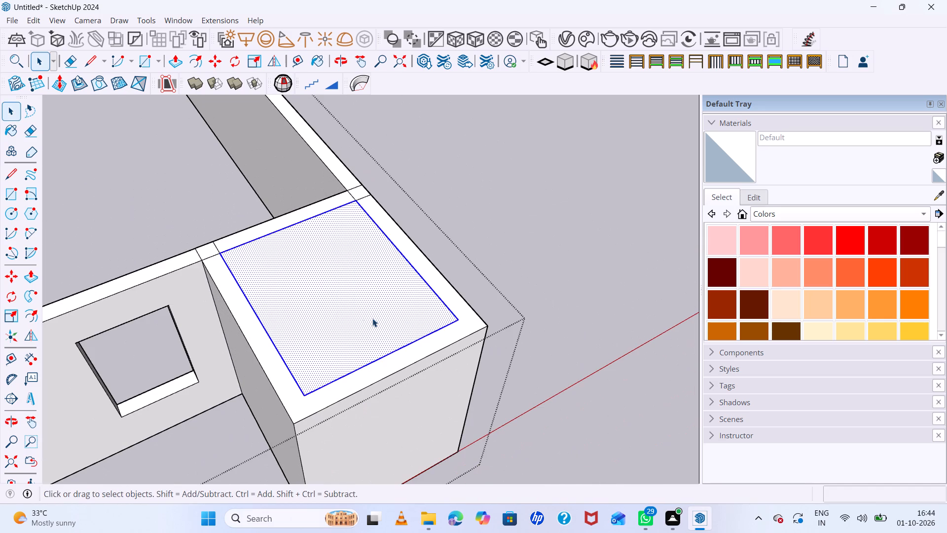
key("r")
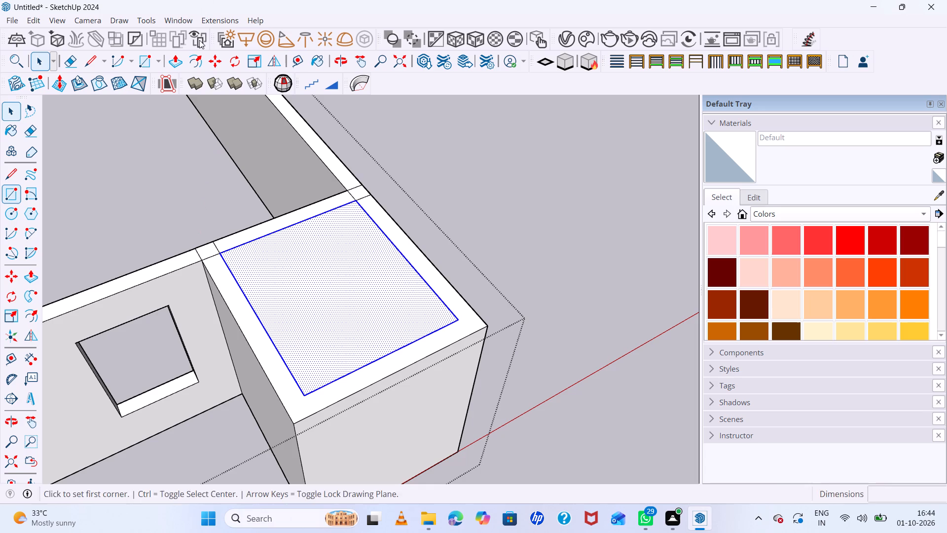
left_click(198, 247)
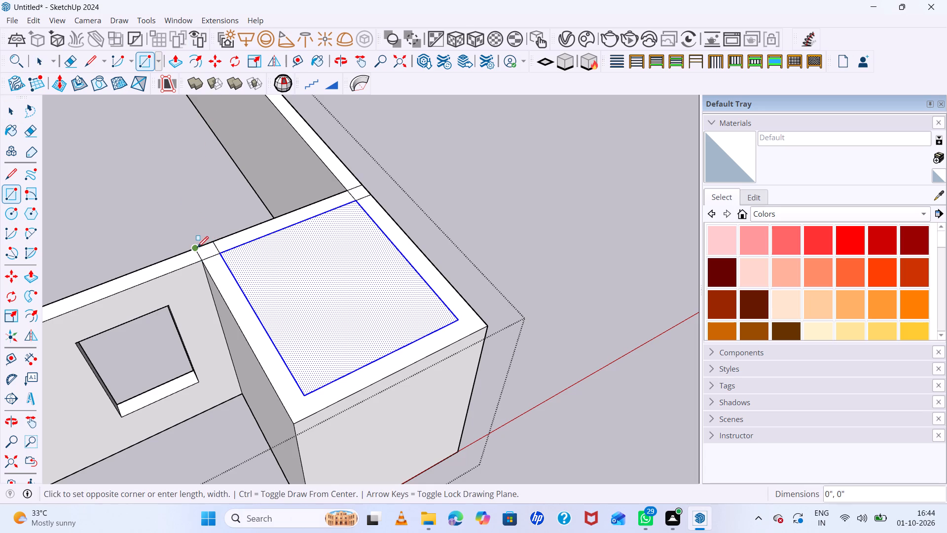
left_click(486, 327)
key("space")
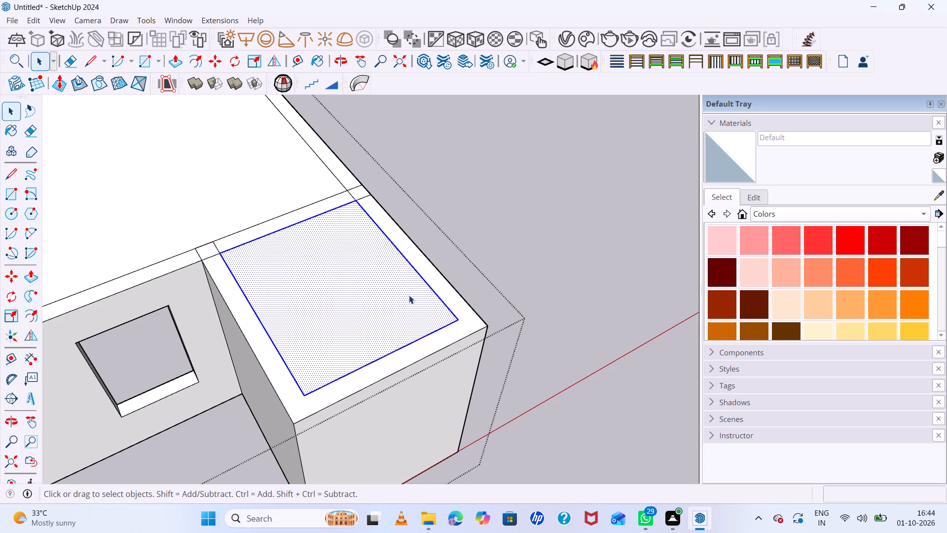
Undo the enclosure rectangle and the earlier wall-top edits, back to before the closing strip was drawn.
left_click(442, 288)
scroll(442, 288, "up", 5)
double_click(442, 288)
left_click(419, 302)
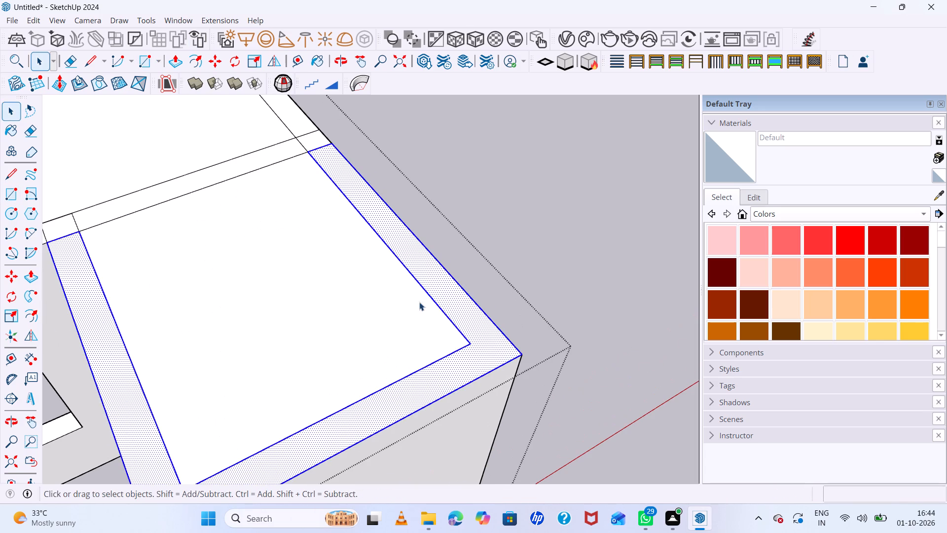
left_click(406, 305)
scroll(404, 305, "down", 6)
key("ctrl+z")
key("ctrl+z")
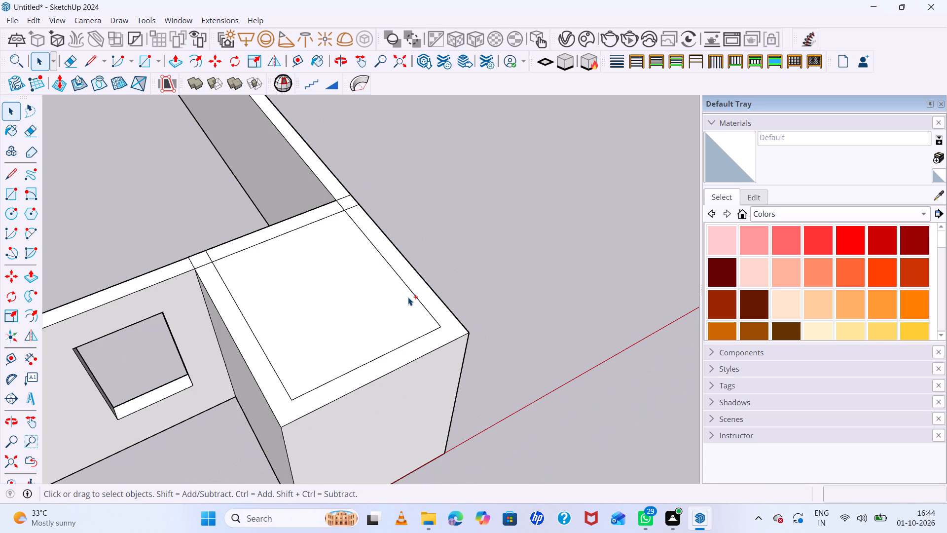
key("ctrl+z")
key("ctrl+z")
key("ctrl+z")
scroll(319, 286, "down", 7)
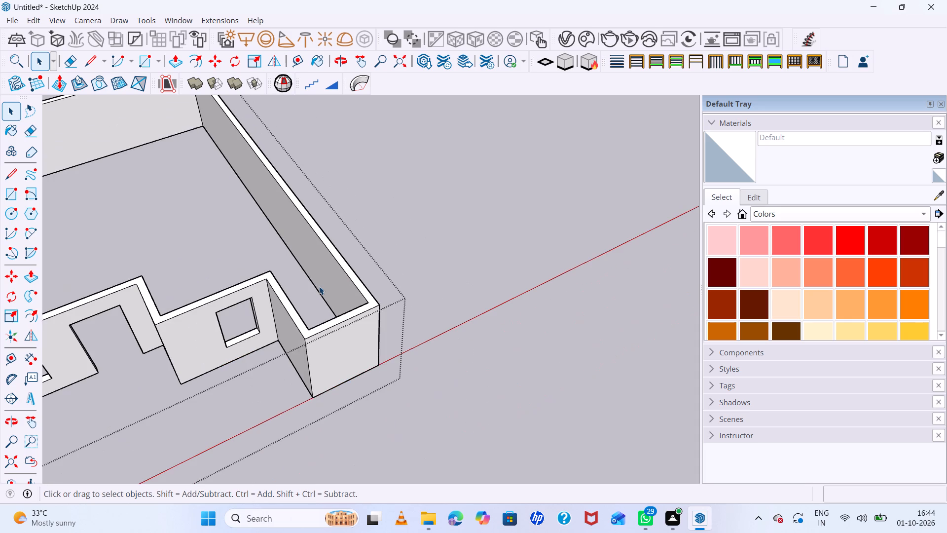
Draw a rectangle about 7' 3" by 9' over the enclosure, from the window wall's inner top edge to the opposite outer corner.
key("r")
scroll(259, 272, "up", 7)
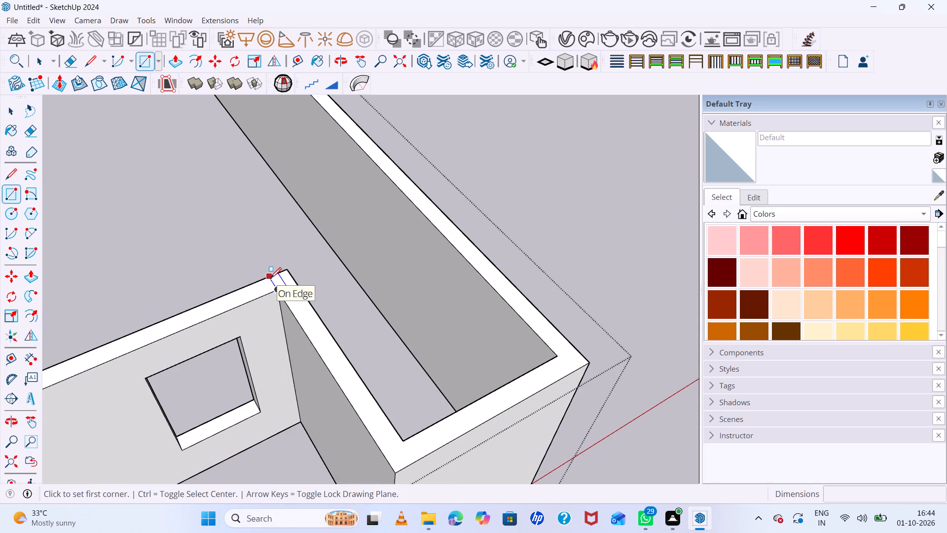
left_click(269, 276)
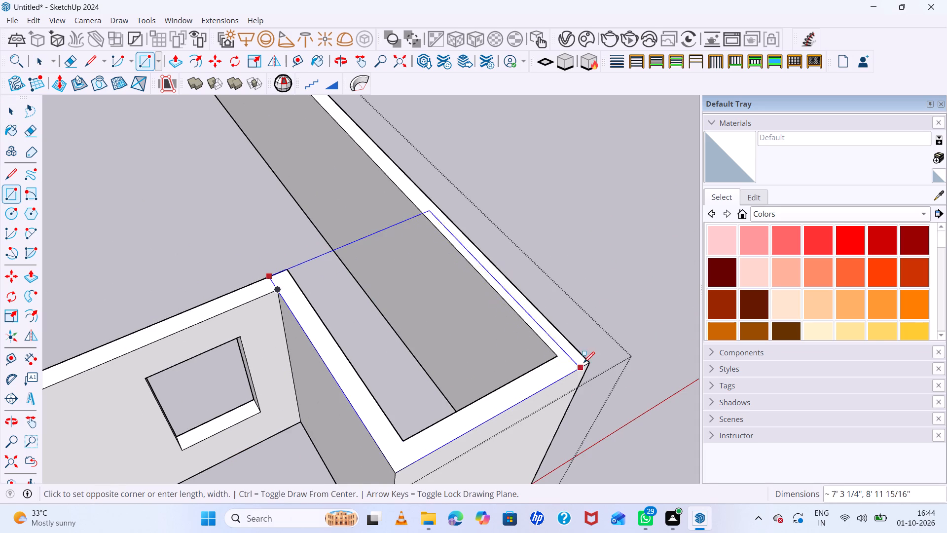
left_click(587, 359)
key("space")
Examine how the new rectangle divides the infill faces, wall tops and edges around the corner enclosure.
left_click(384, 293)
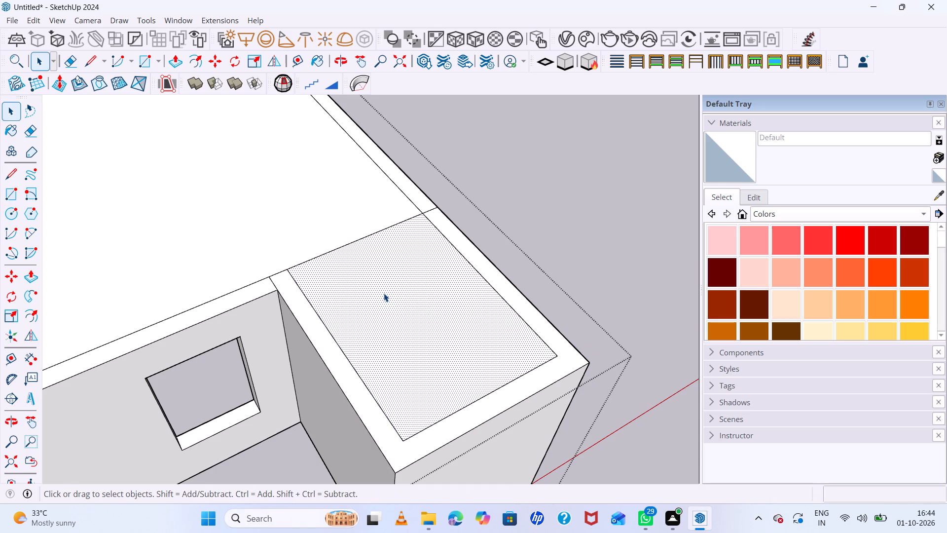
left_click(287, 306)
scroll(317, 305, "up", 4)
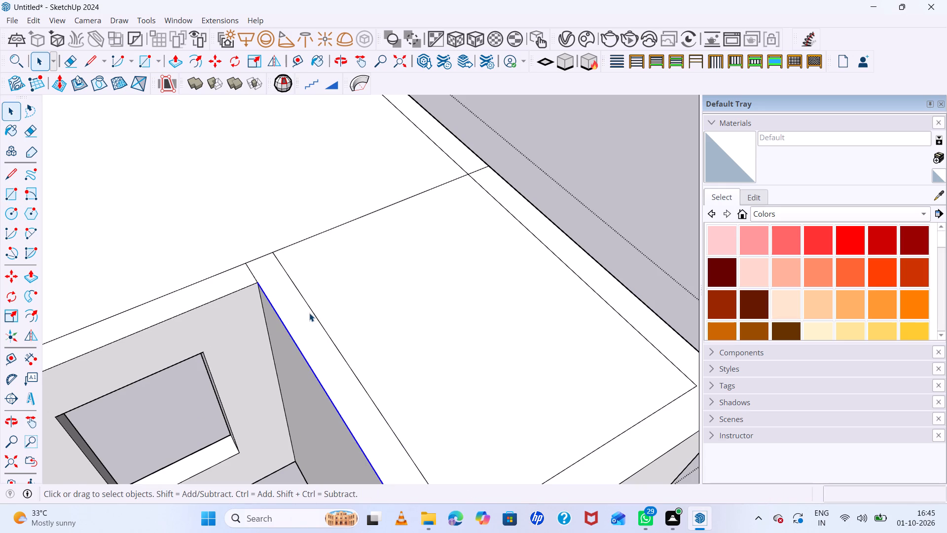
triple_click(309, 313)
scroll(362, 307, "up", 6)
scroll(365, 304, "down", 13)
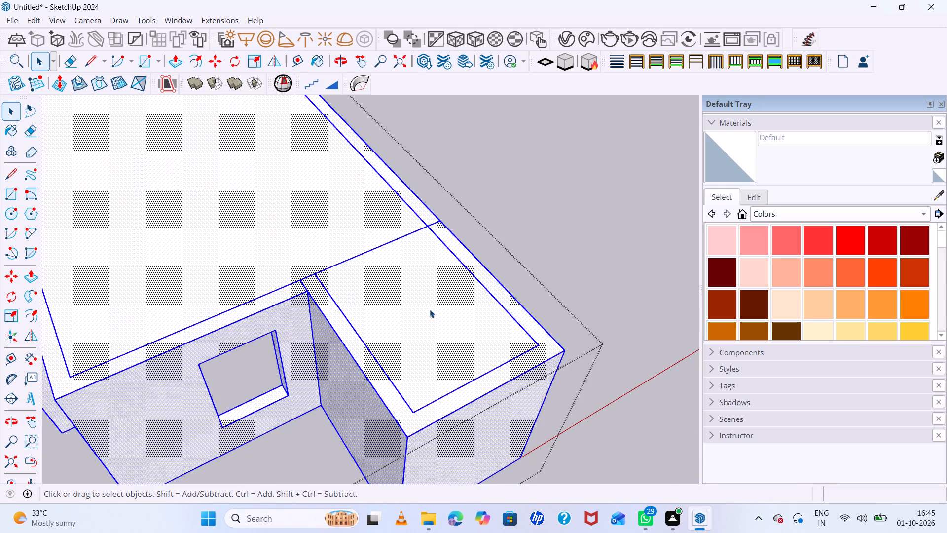
middle_click_drag(430, 309, 415, 245)
key("space")
left_click(427, 285)
scroll(427, 285, "down", 6)
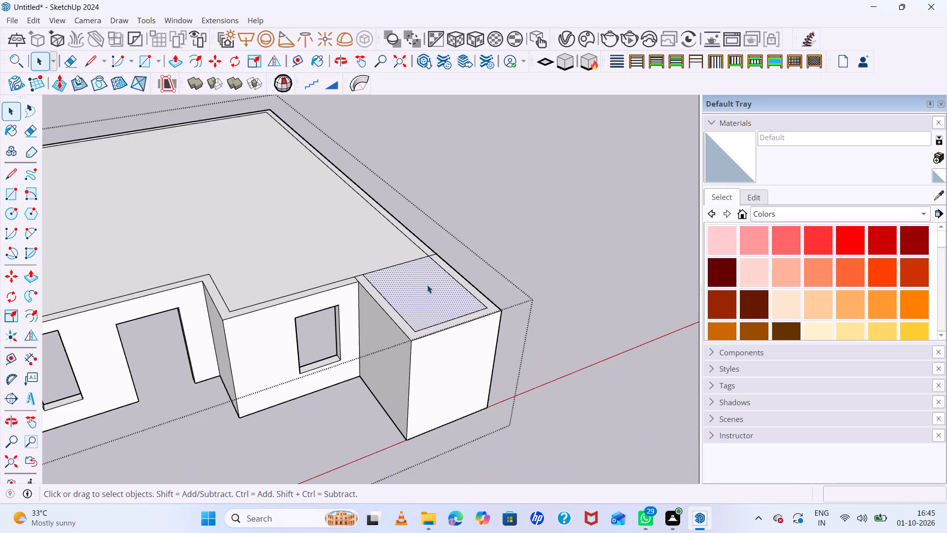
left_click(428, 326)
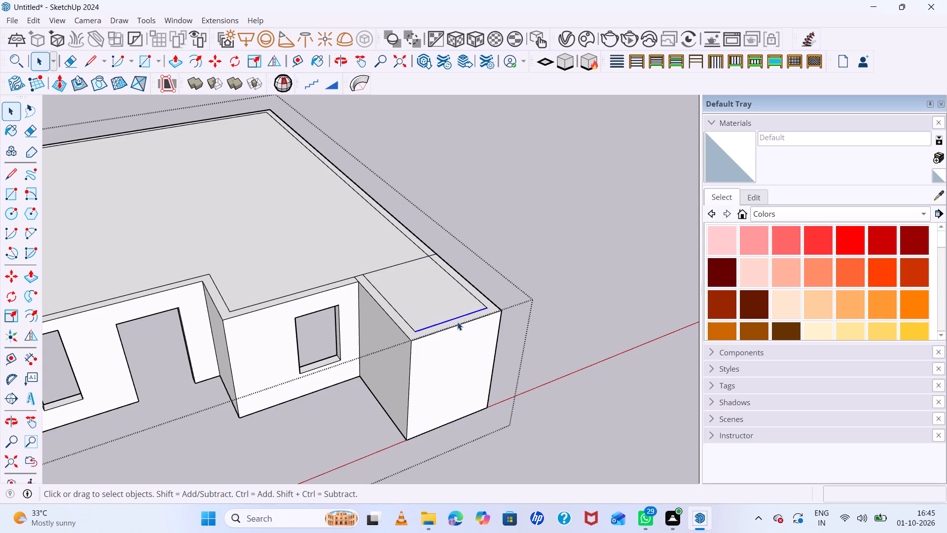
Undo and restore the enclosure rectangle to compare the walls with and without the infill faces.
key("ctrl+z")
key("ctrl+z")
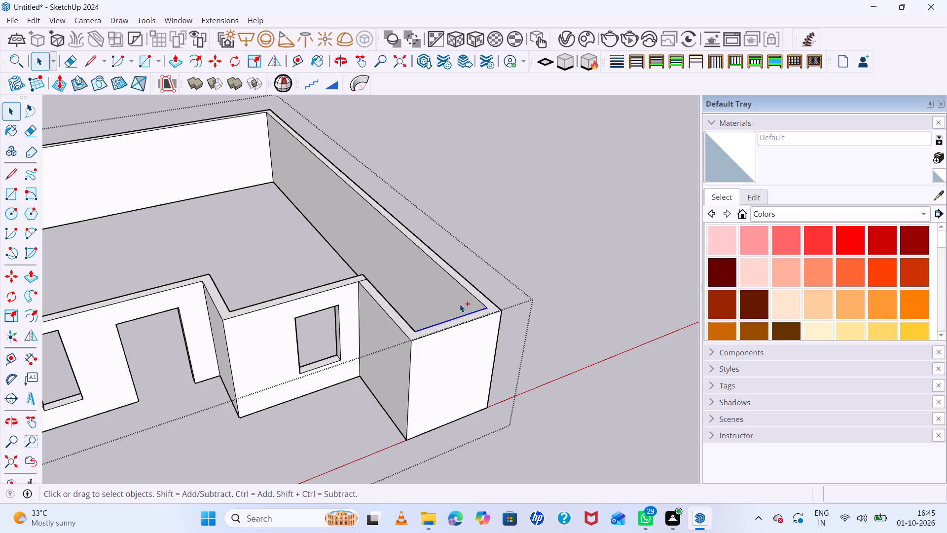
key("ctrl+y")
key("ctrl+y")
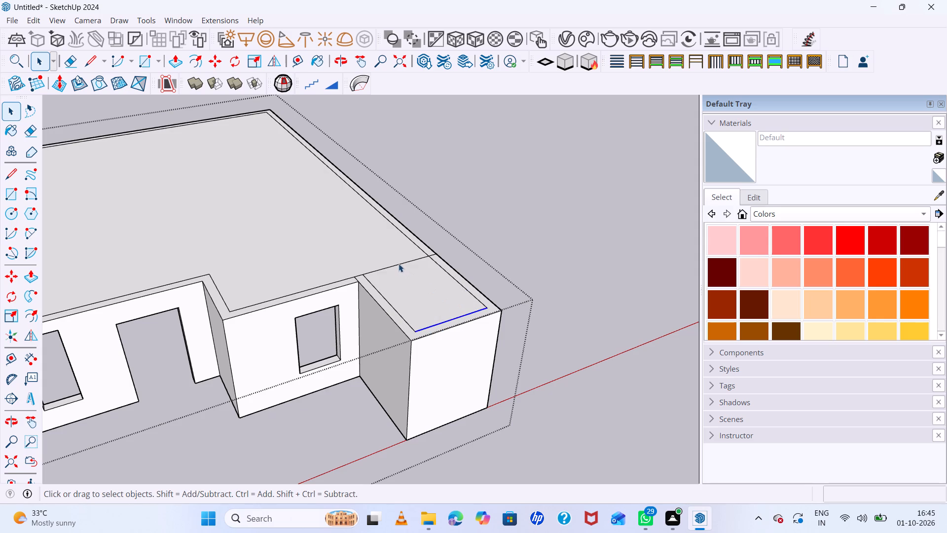
Delete the line dividing the main room from the enclosure, along with its two short dividing lines on the wall tops.
left_click(399, 264)
key("Delete")
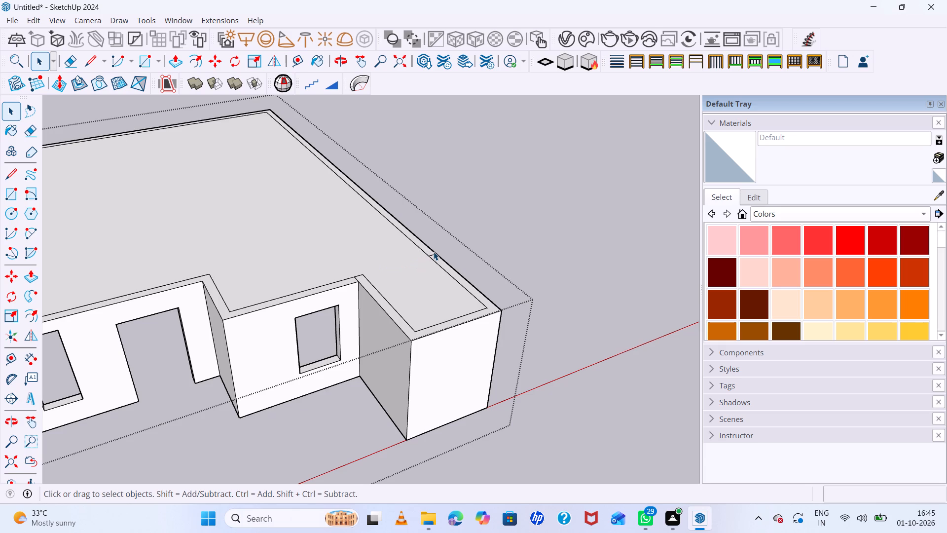
left_click(434, 252)
left_click(431, 253)
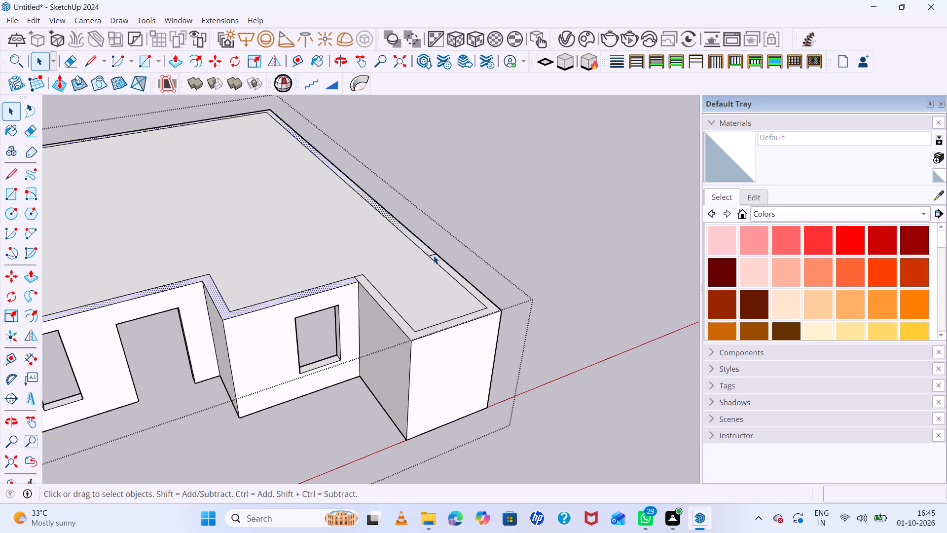
left_click(433, 256)
key("Delete")
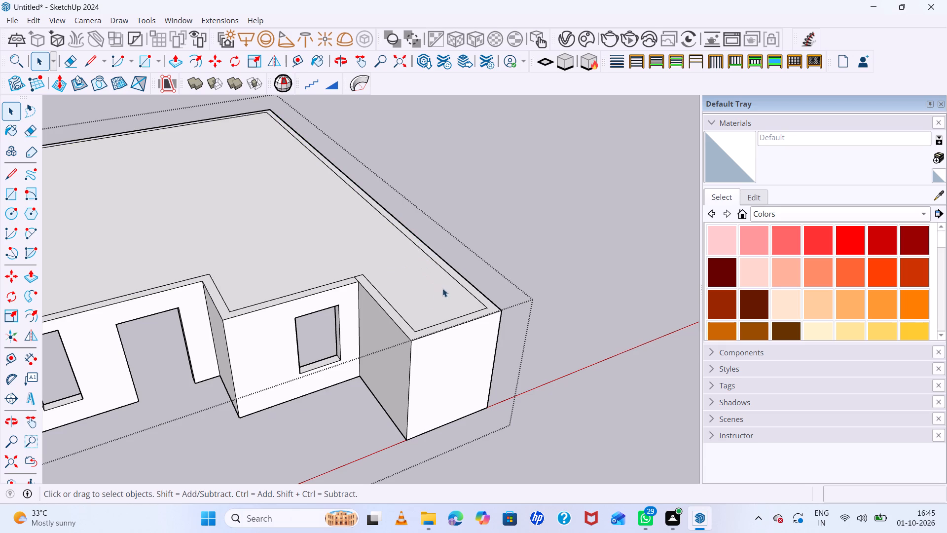
scroll(343, 284, "up", 7)
left_click(366, 273)
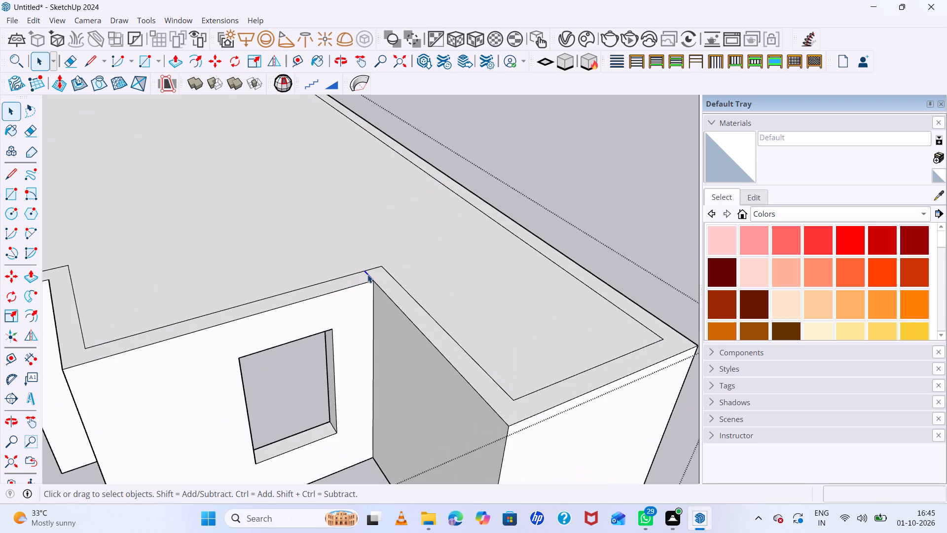
key("Delete")
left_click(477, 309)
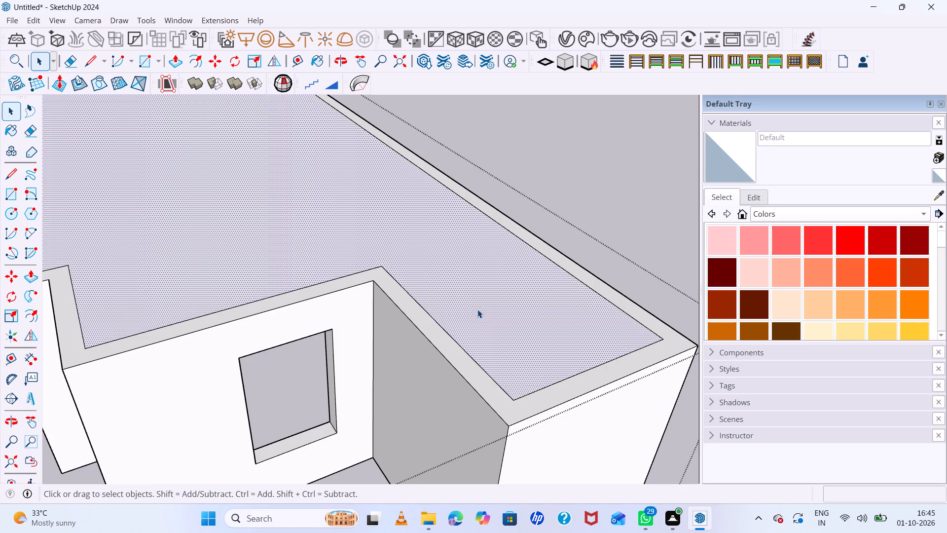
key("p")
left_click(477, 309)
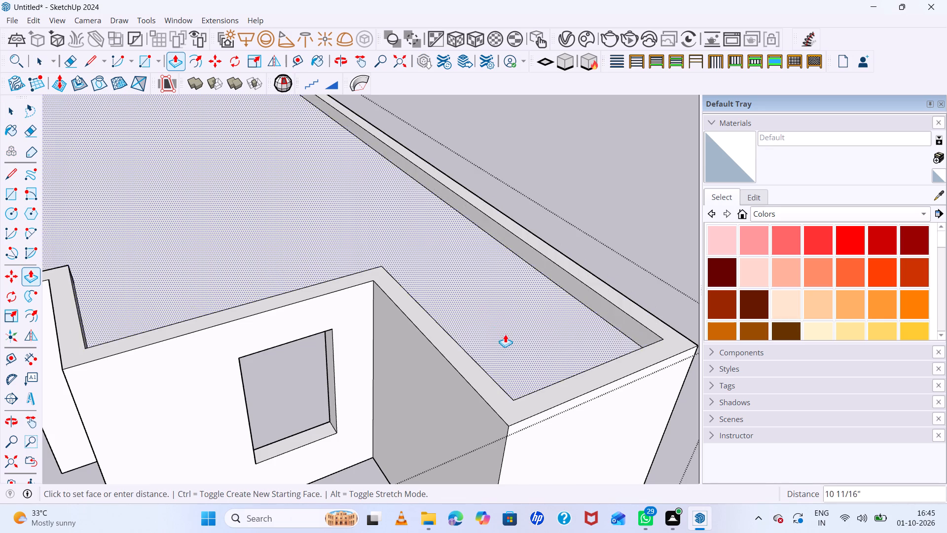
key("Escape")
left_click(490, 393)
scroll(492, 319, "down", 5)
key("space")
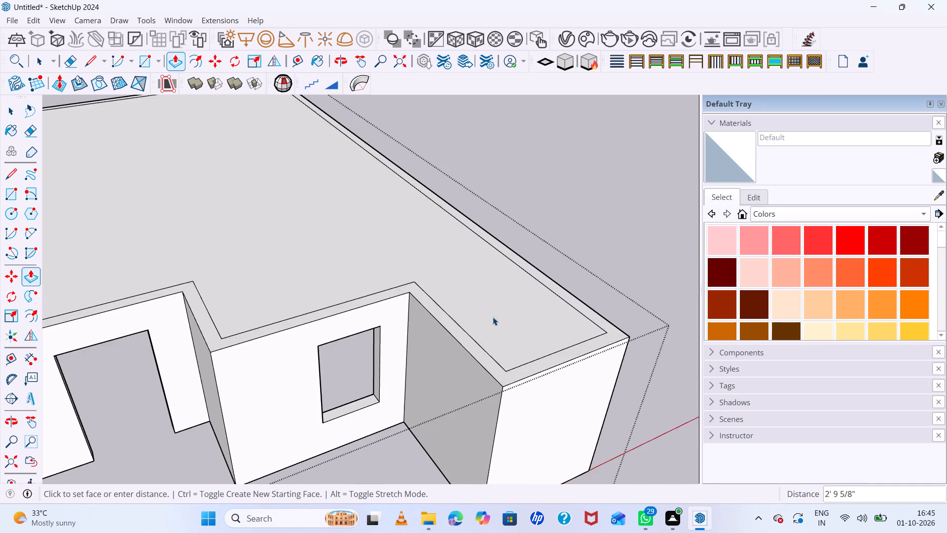
Offset the infill face outward 9" from the walls' inner top edge to their outer edge.
scroll(496, 302, "down", 8)
middle_click_drag(433, 245, 371, 291)
left_click(391, 274)
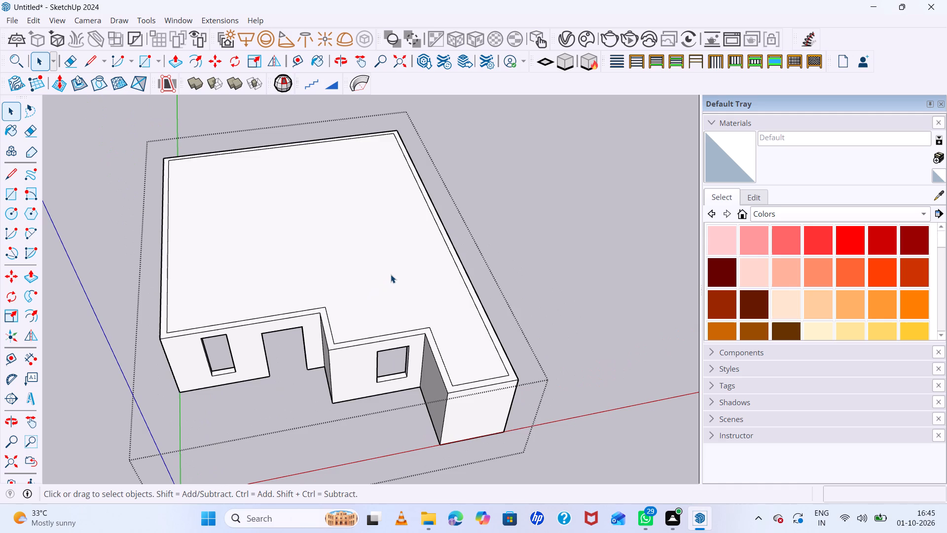
scroll(394, 273, "up", 2)
key("f")
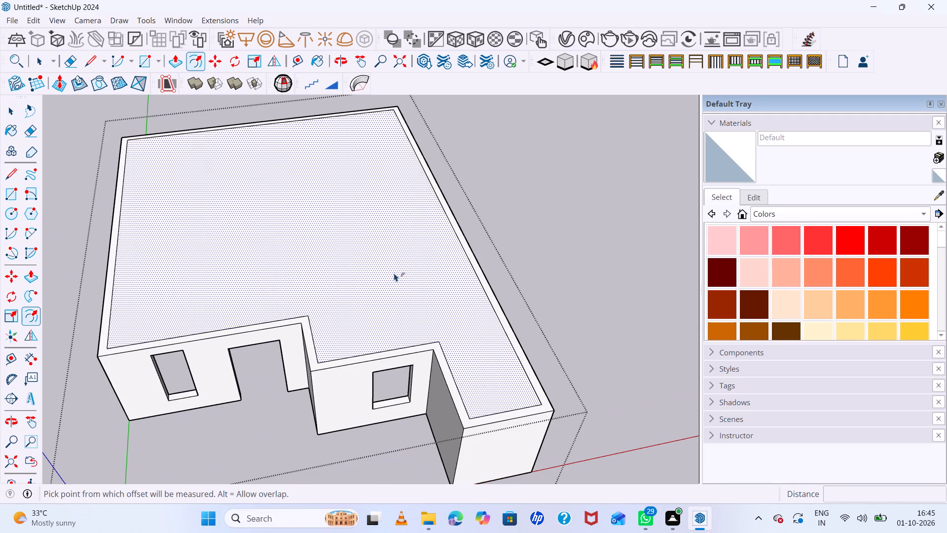
left_click(477, 280)
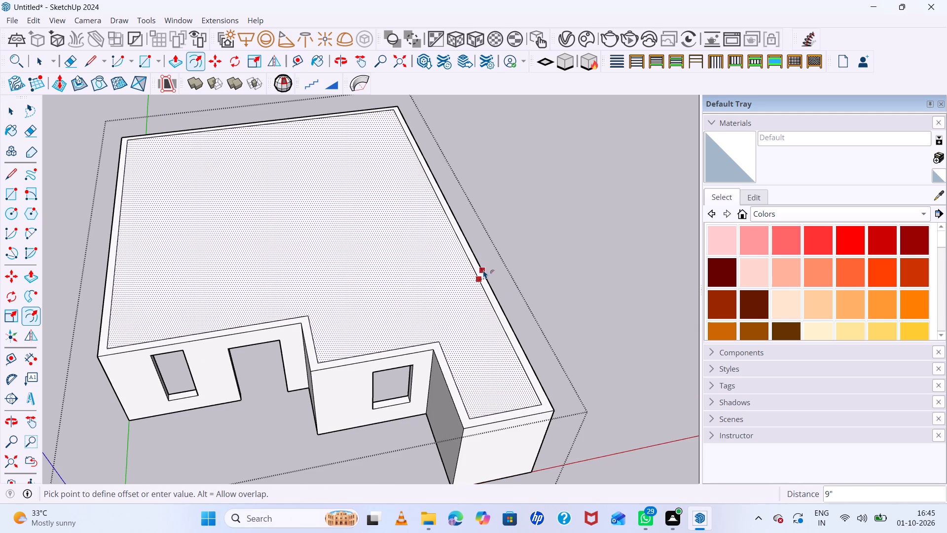
left_click(483, 270)
key("space")
Delete the inner outline edges on top of the long side wall, both corner enclosure walls and the adjoining window wall.
left_click(511, 340)
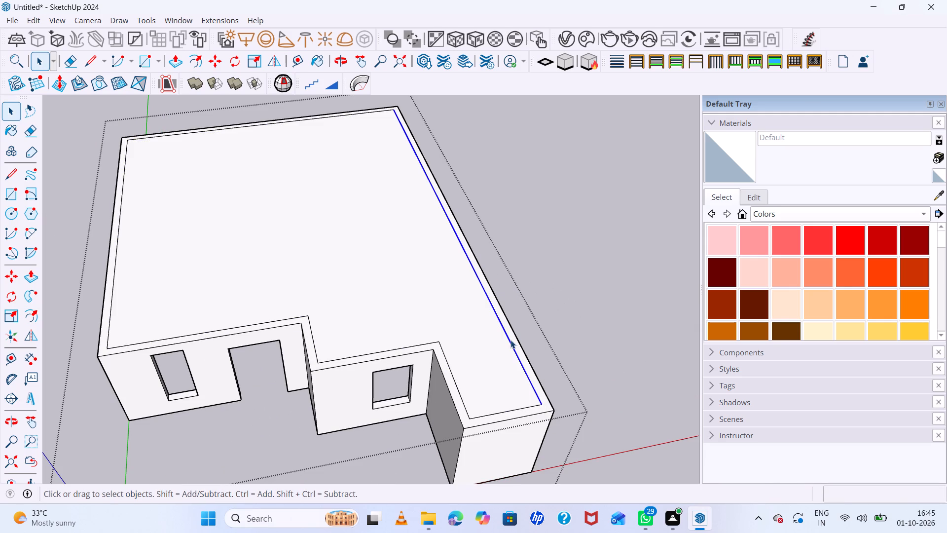
key("Delete")
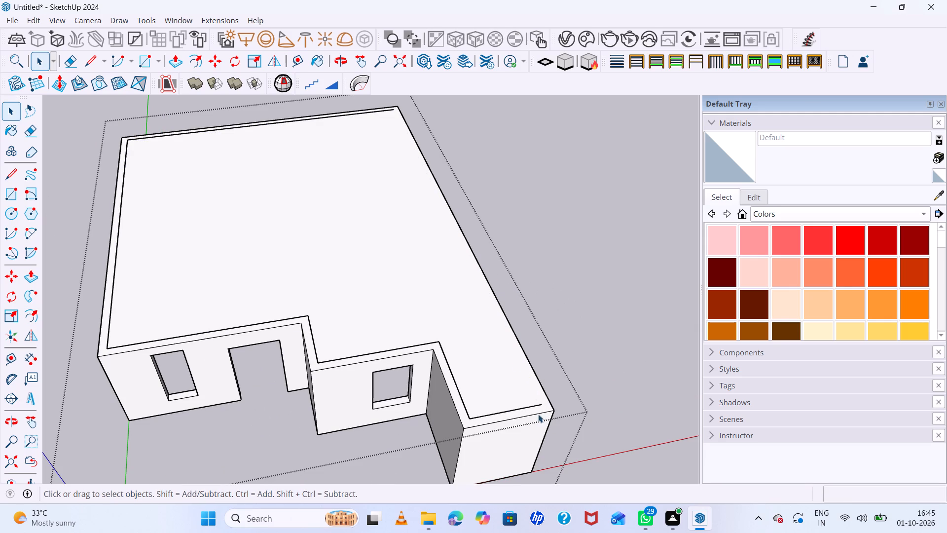
left_click(531, 407)
key("Delete")
left_click(459, 395)
key("Delete")
left_click(395, 350)
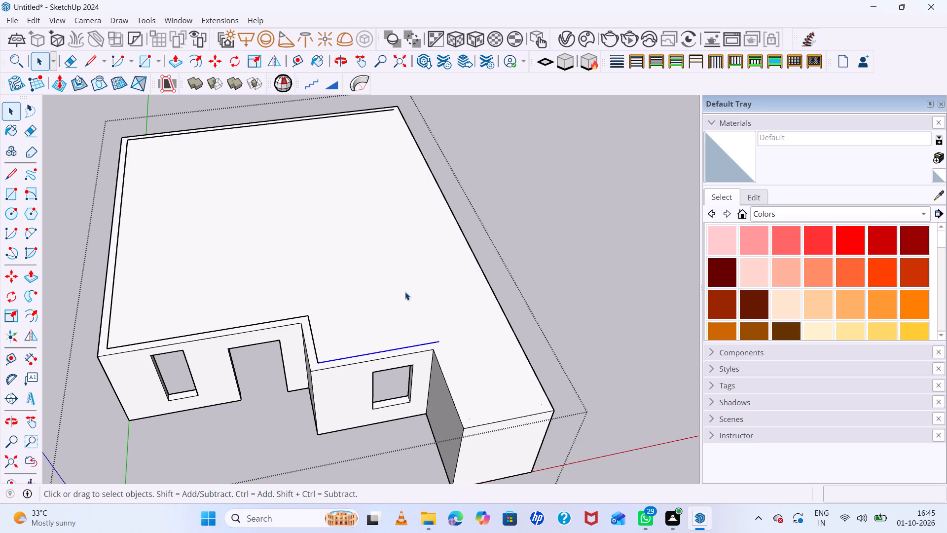
key("Delete")
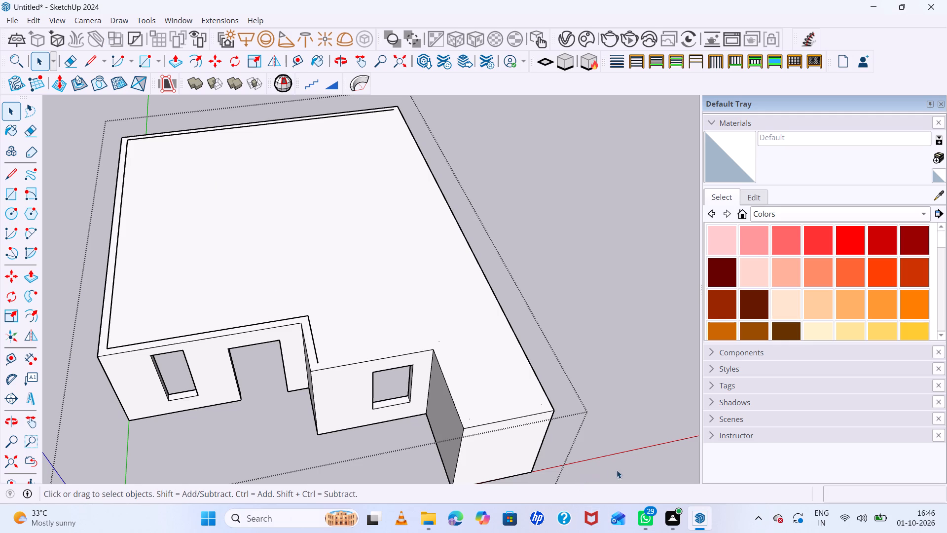
Delete the remaining inner outline edges along the short return, the door wall, the opposite side wall and the back wall.
left_click(313, 338)
key("Delete")
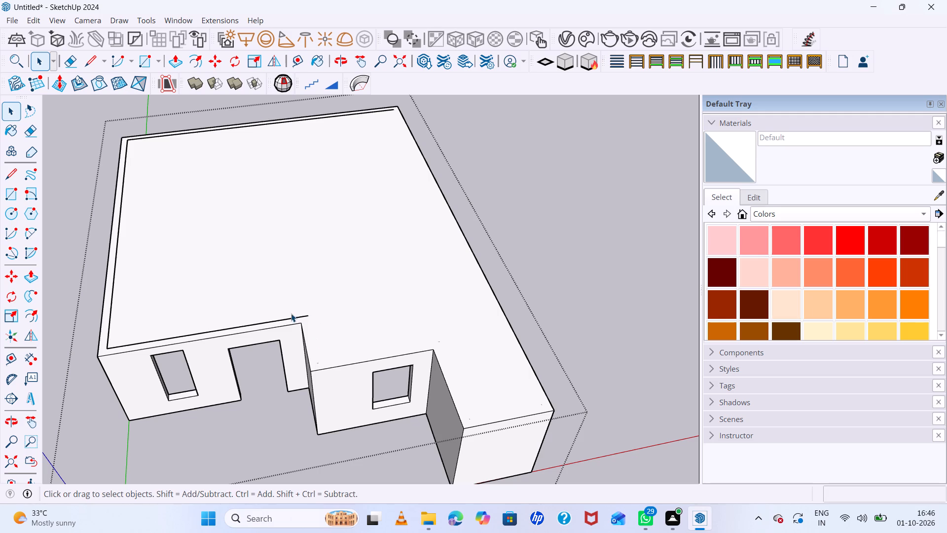
left_click(293, 316)
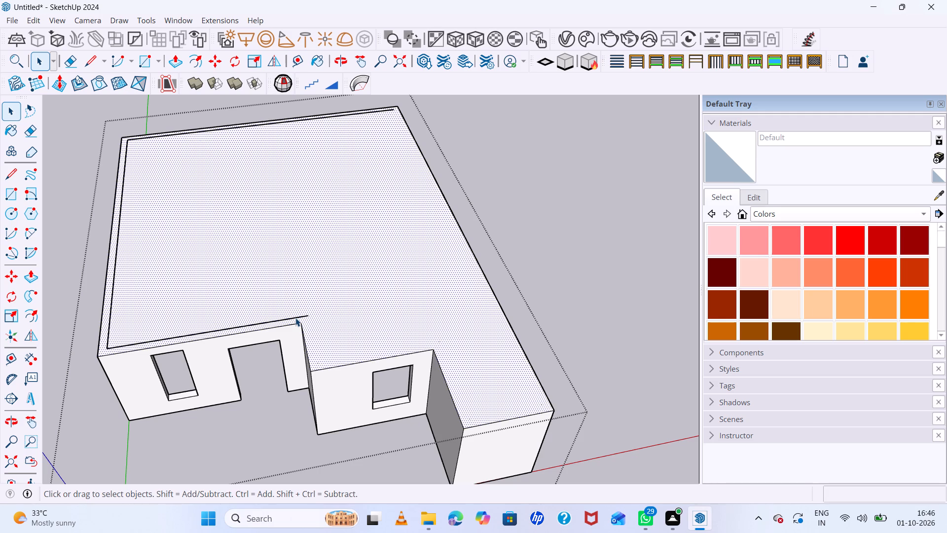
left_click(295, 318)
key("Delete")
left_click(109, 333)
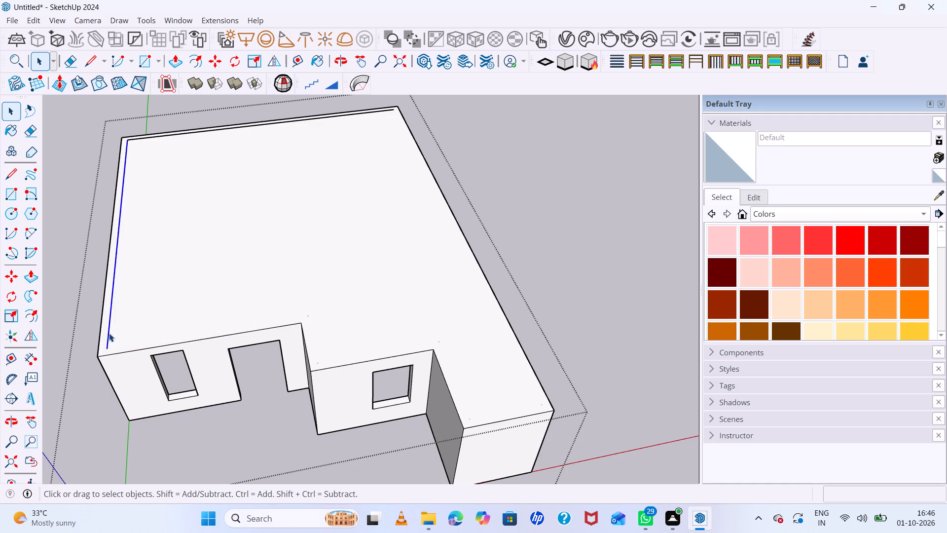
key("Delete")
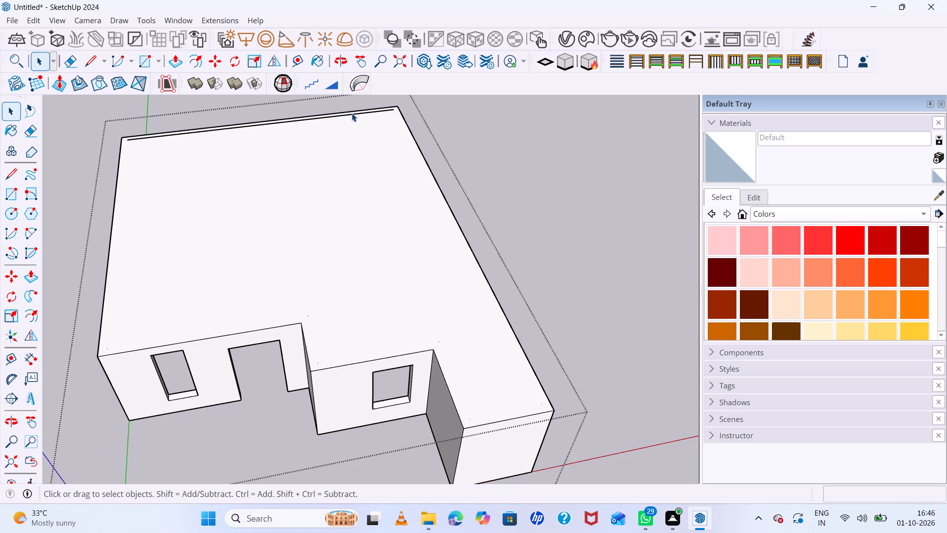
left_click(353, 113)
key("Delete")
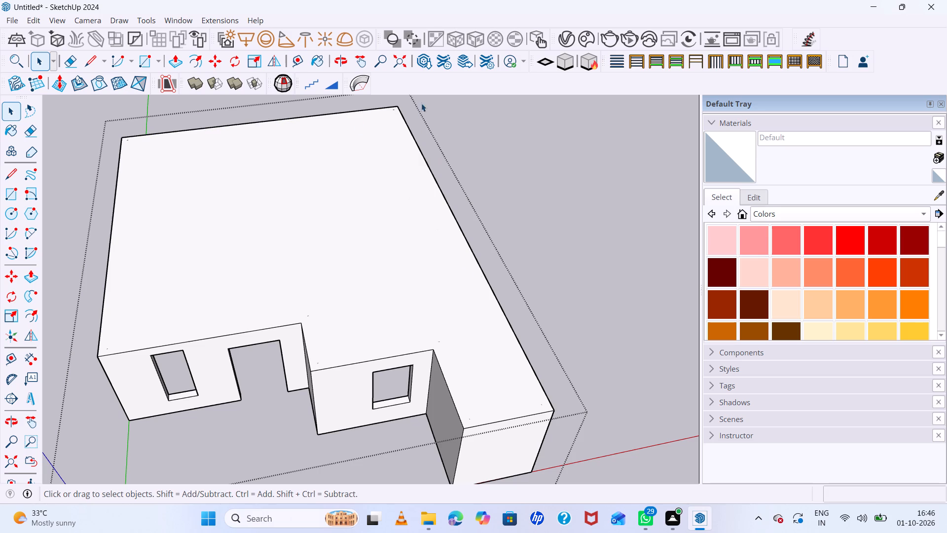
Examine the top face's far back corner for leftover marks, and check the closed wall group as a whole.
scroll(390, 104, "up", 12)
left_click(397, 115)
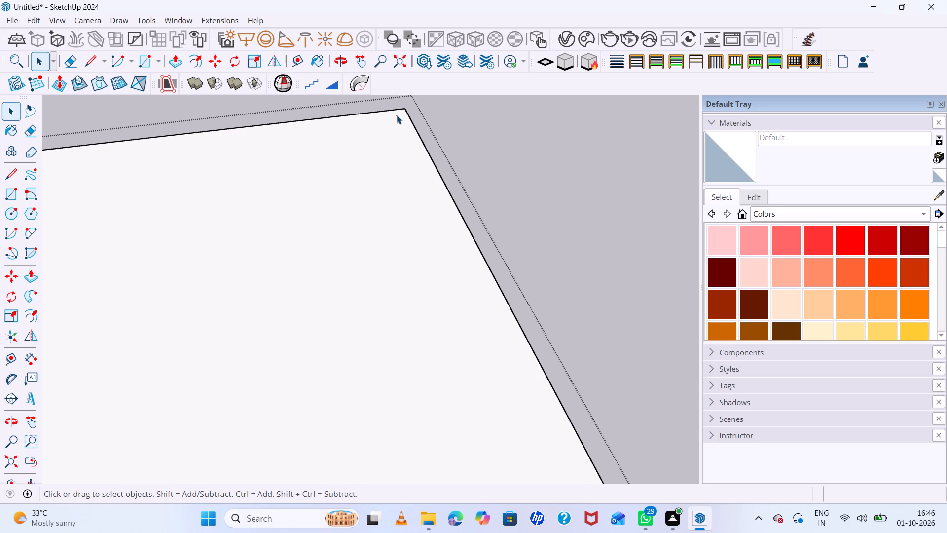
scroll(395, 114, "up", 14)
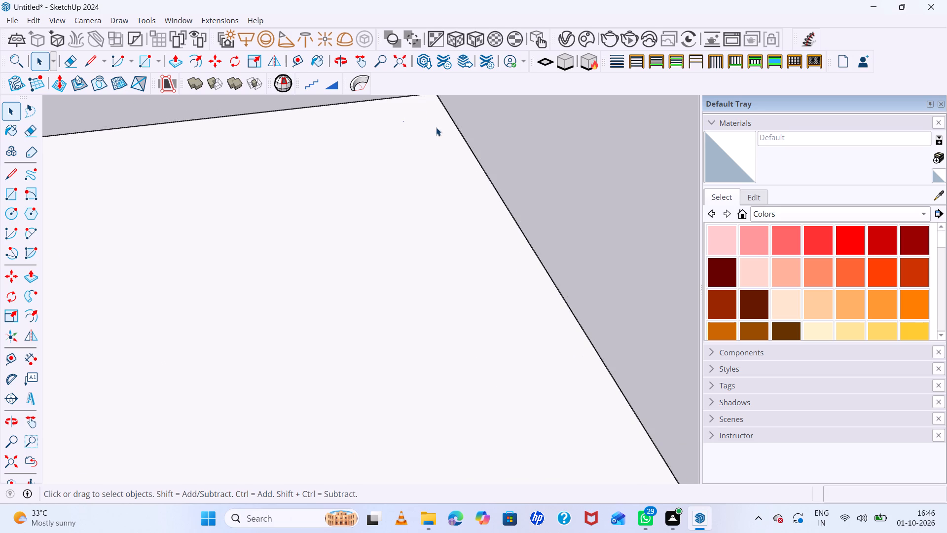
scroll(439, 135, "down", 8)
scroll(428, 129, "up", 20)
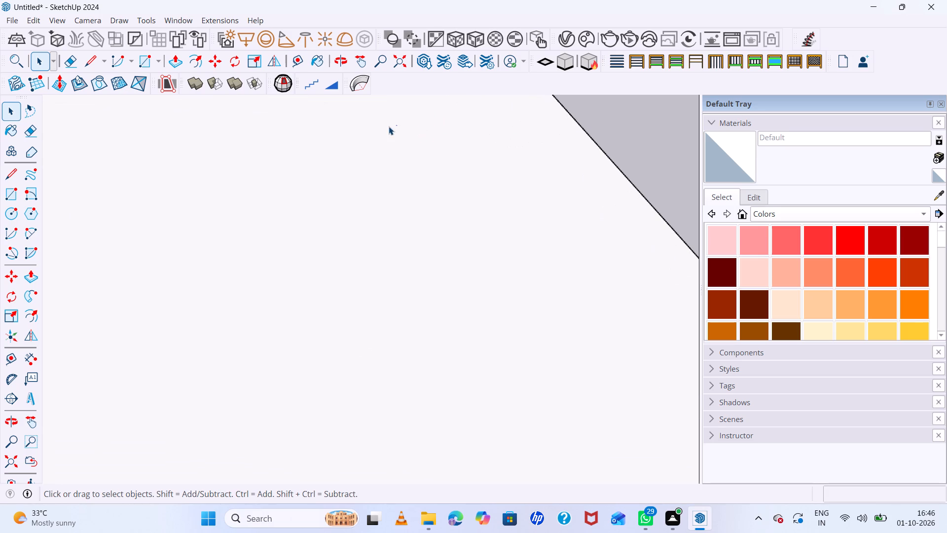
left_click(394, 122)
scroll(428, 175, "down", 16)
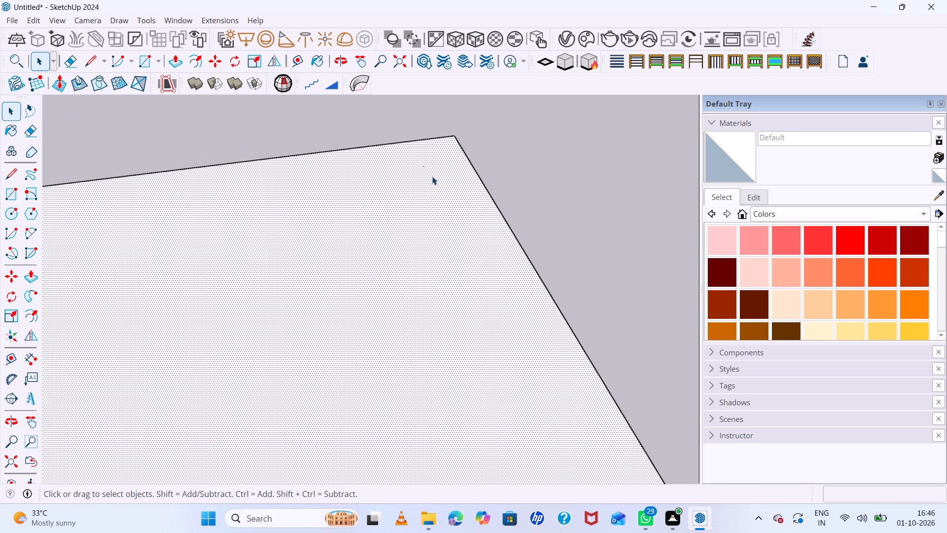
scroll(498, 189, "down", 2)
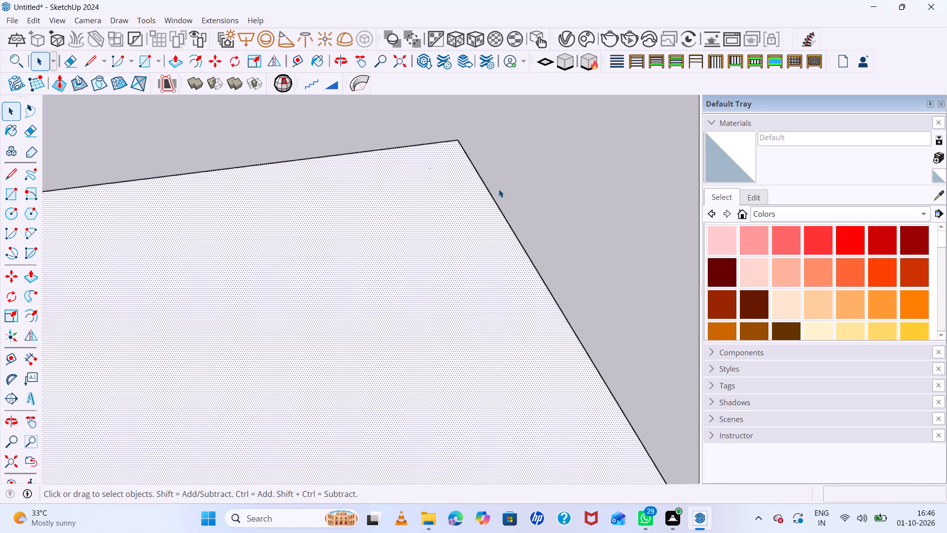
scroll(499, 189, "down", 13)
left_click(520, 159)
key("v")
scroll(520, 161, "down", 16)
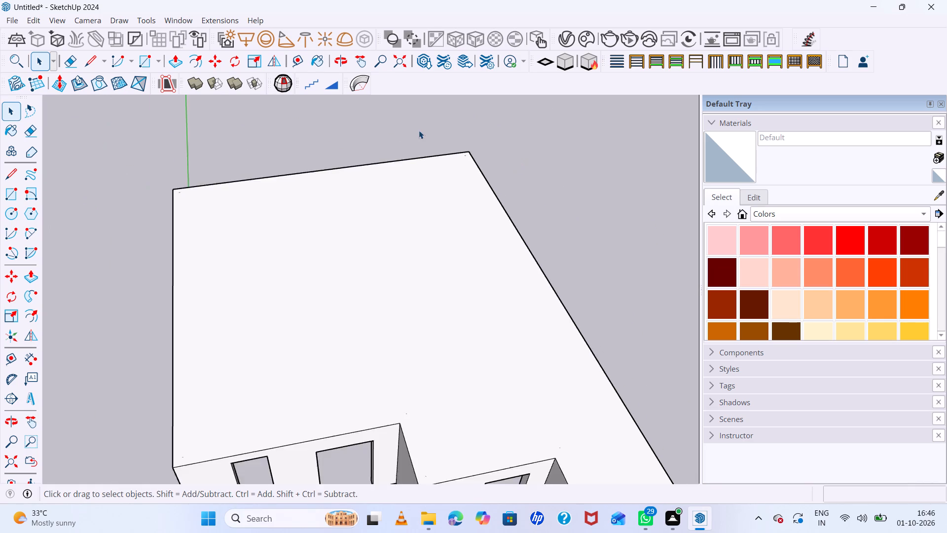
scroll(419, 130, "down", 6)
scroll(466, 207, "down", 5)
middle_click_drag(548, 217, 482, 105)
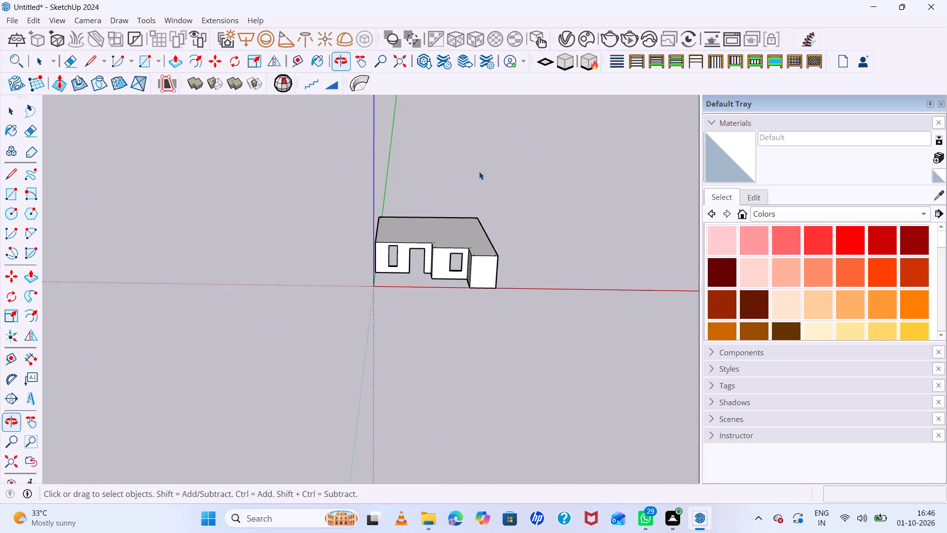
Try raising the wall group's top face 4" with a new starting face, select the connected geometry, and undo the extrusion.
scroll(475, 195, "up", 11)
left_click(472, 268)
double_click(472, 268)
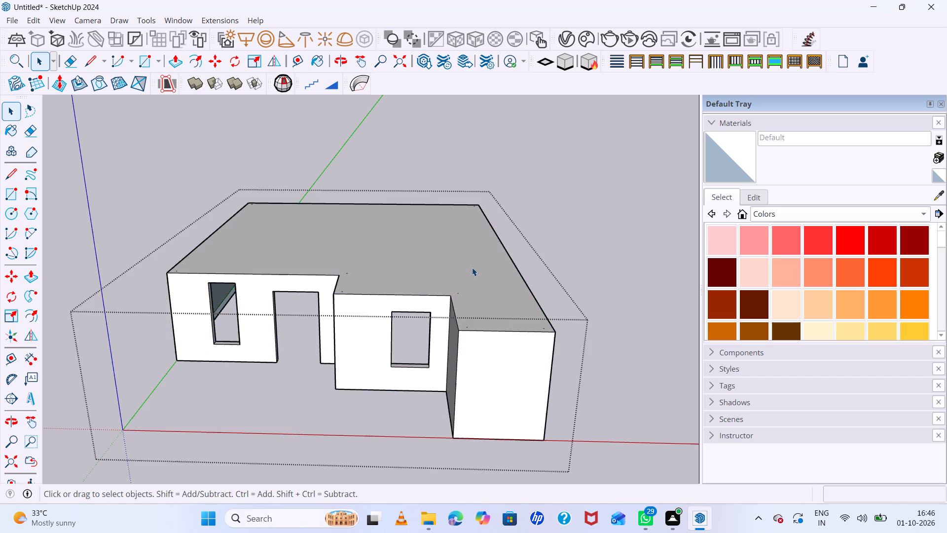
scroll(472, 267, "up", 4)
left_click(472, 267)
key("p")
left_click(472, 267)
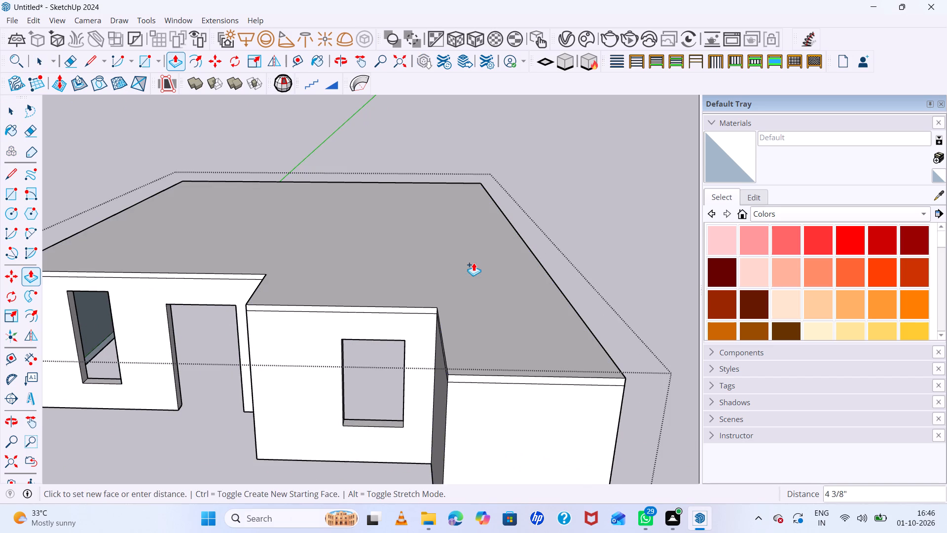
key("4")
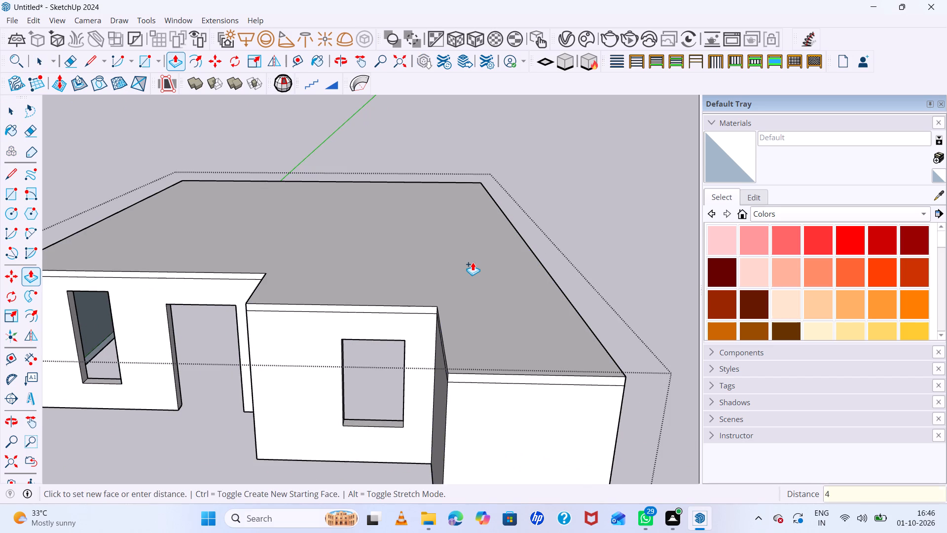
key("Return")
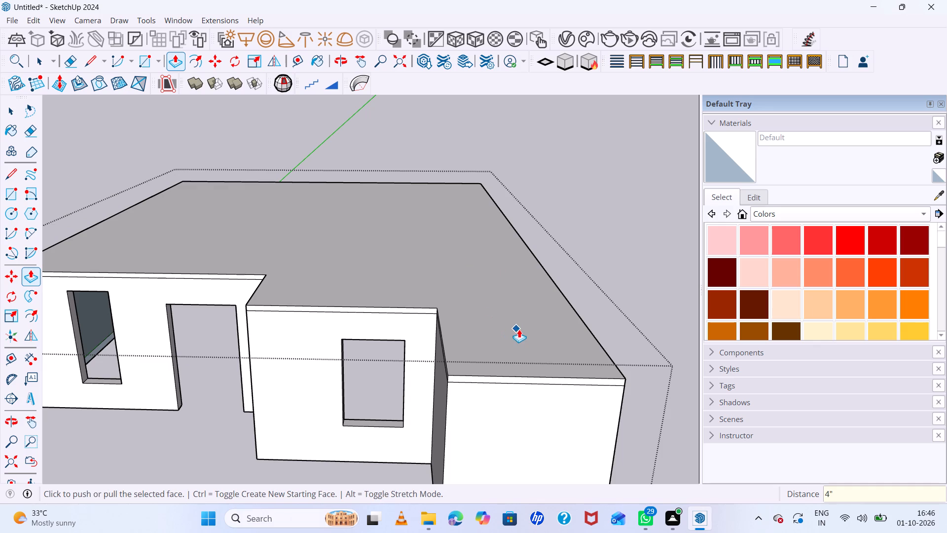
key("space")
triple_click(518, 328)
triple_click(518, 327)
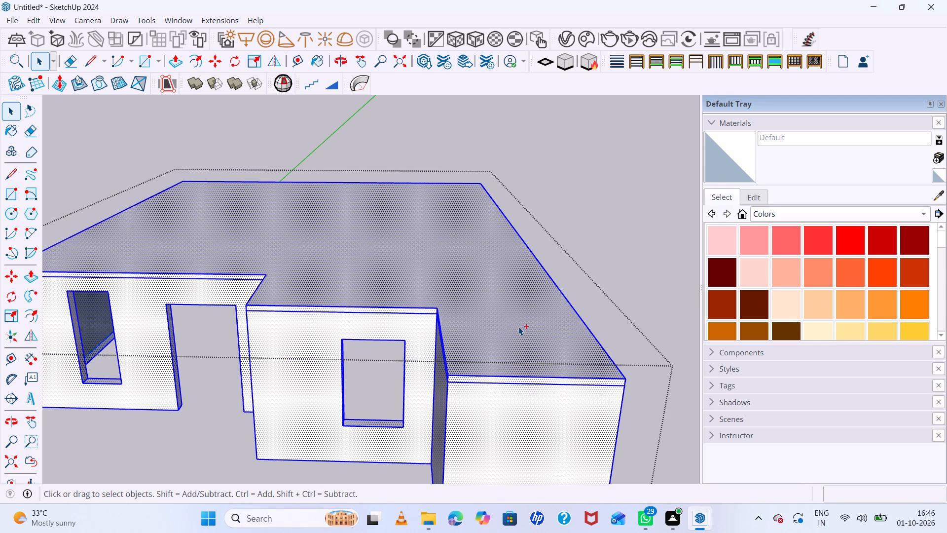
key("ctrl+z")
Push/Pull the wall group's top face up 4" with a new starting face to form the roof slab.
left_click(518, 327)
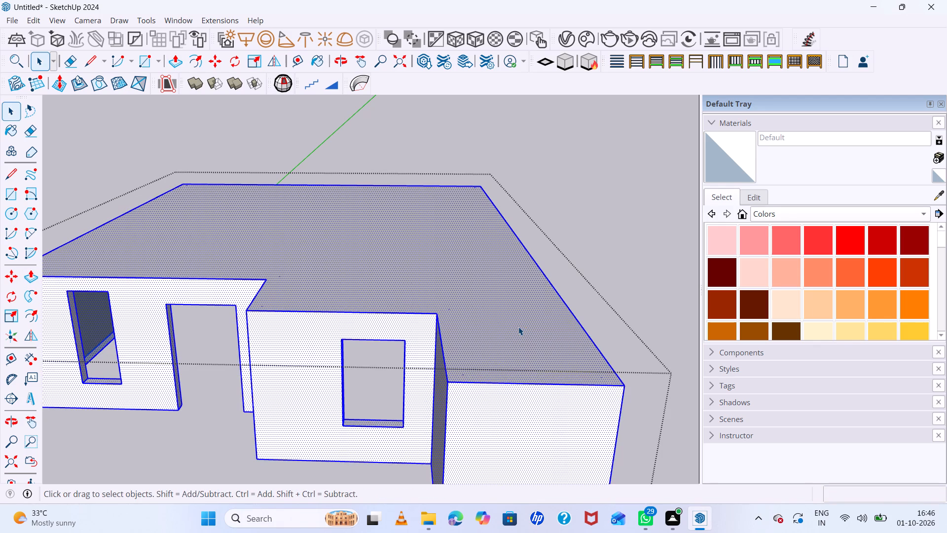
key("p")
left_click(515, 323)
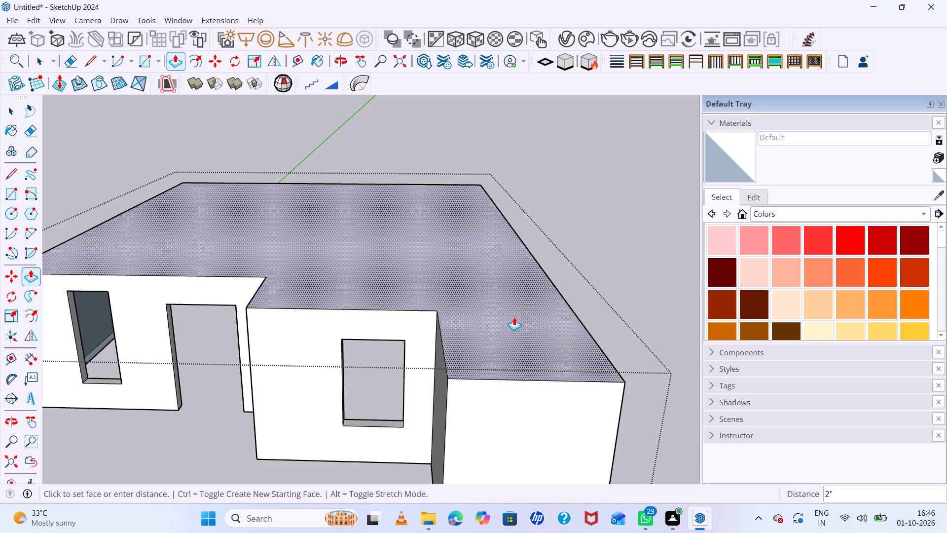
key("4")
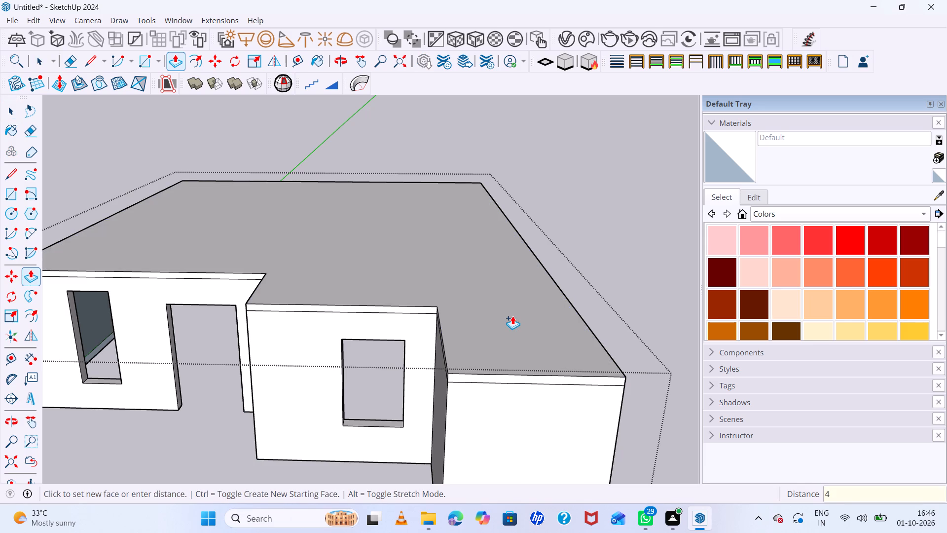
key("Return")
Copy the roof slab's top face about 50' beside the building and close the wall group.
key("space")
left_click(509, 313)
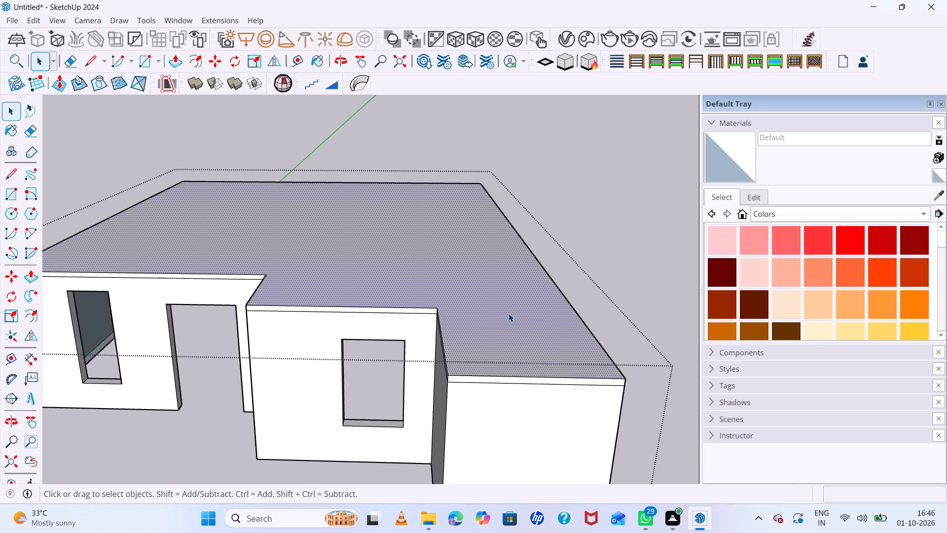
key("m")
left_click(623, 379)
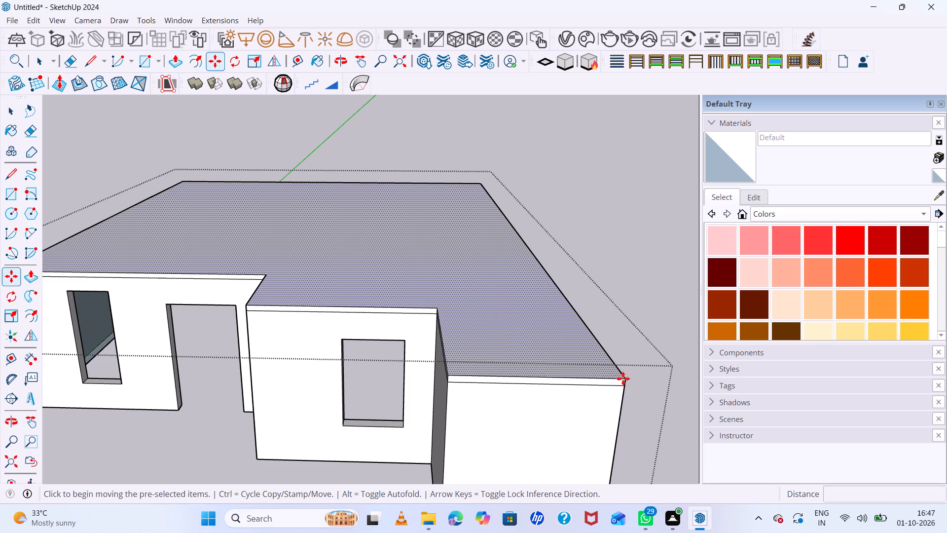
scroll(581, 358, "down", 13)
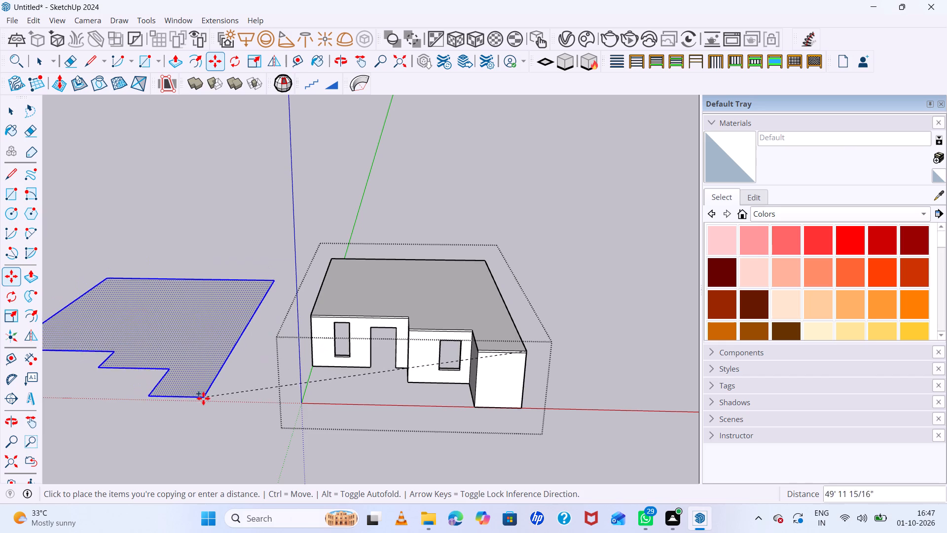
scroll(203, 406, "up", 8)
left_click(203, 398)
scroll(373, 187, "down", 7)
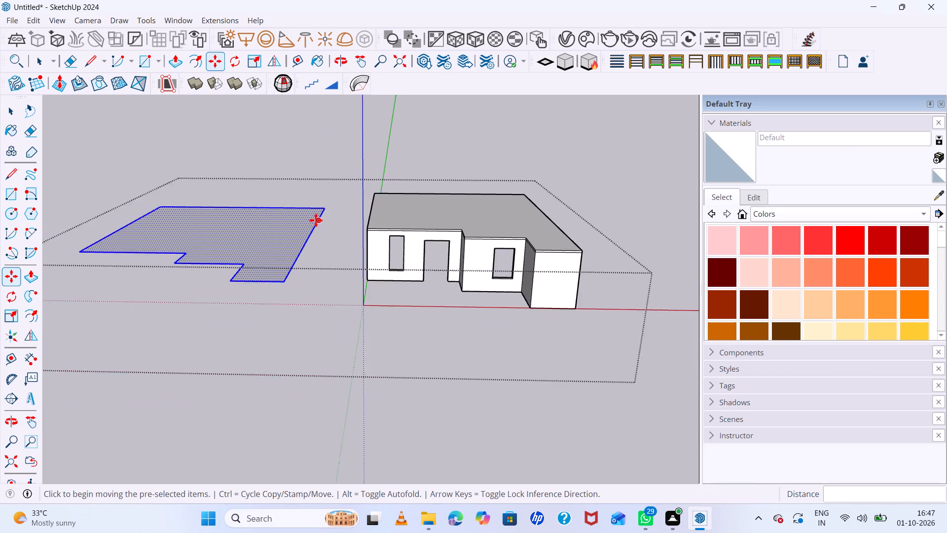
scroll(316, 220, "down", 3)
key("space")
left_click(532, 162)
Reopen the wall group and copy the whole connected storey upward, seating its bottom corner on the roof slab's top corner.
scroll(444, 181, "up", 12)
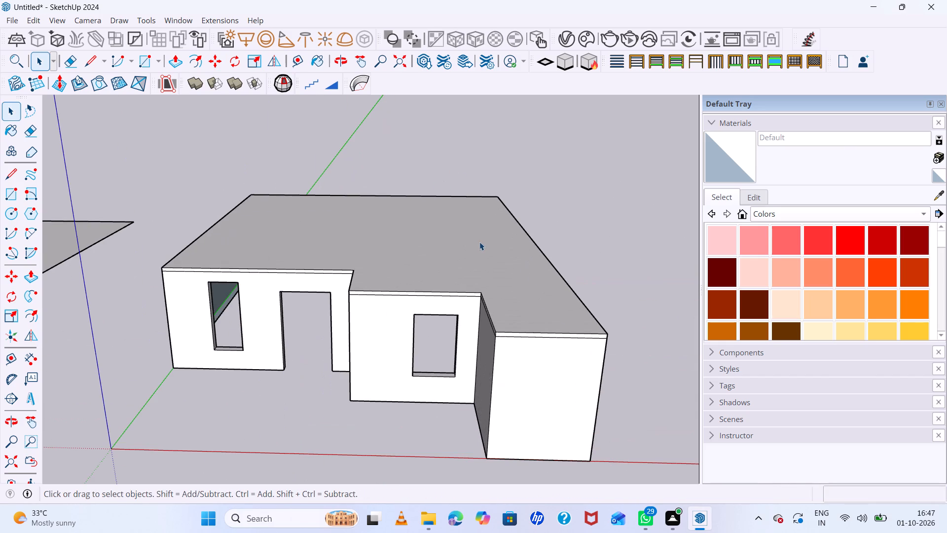
left_click(479, 242)
scroll(459, 312, "down", 6)
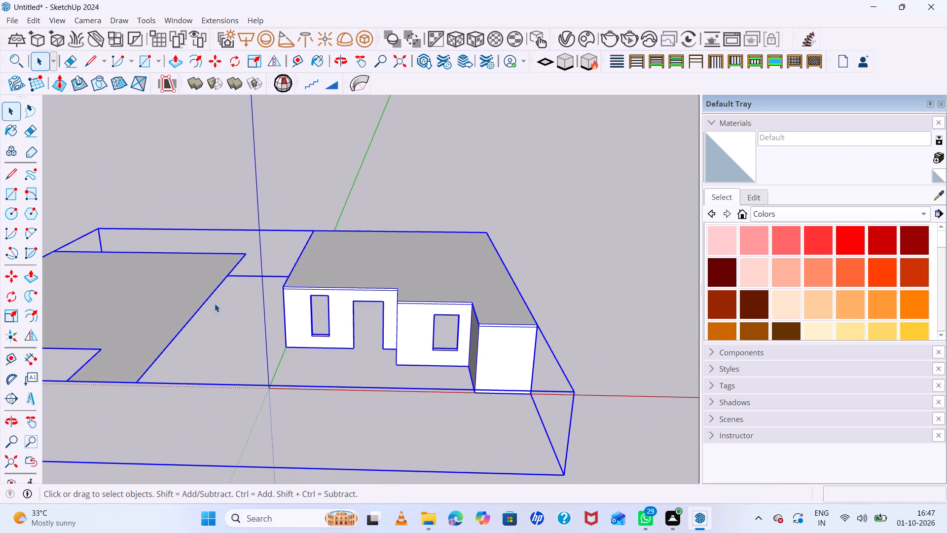
right_click(191, 294)
left_click(187, 309)
double_click(185, 305)
scroll(244, 294, "up", 4)
left_click(423, 262)
double_click(472, 355)
scroll(469, 356, "up", 3)
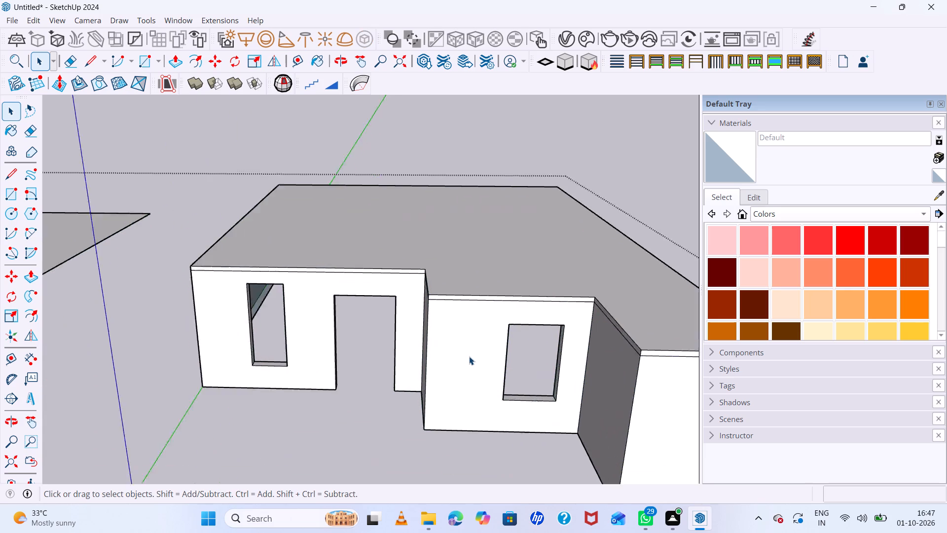
scroll(469, 356, "up", 3)
left_click(469, 356)
left_click(441, 348)
double_click(445, 348)
double_click(445, 347)
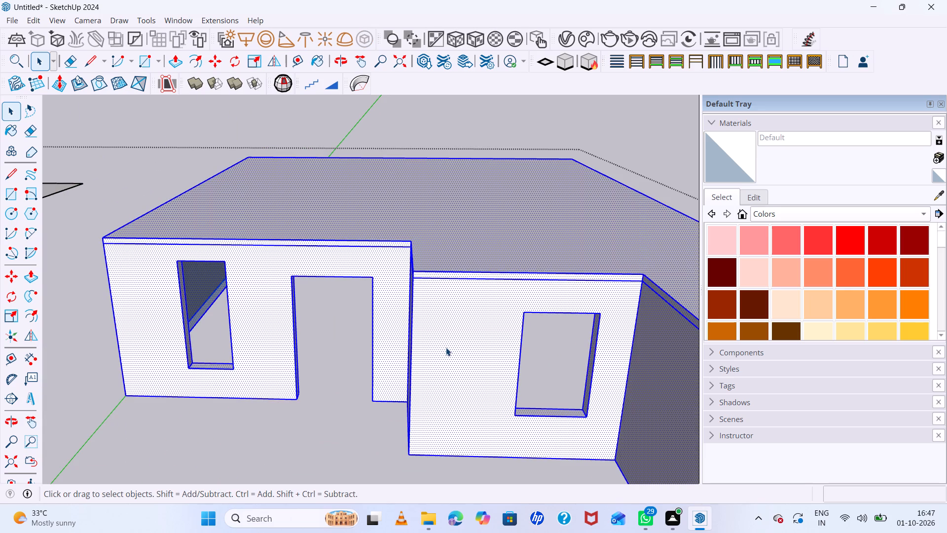
scroll(408, 326, "down", 3)
key("m")
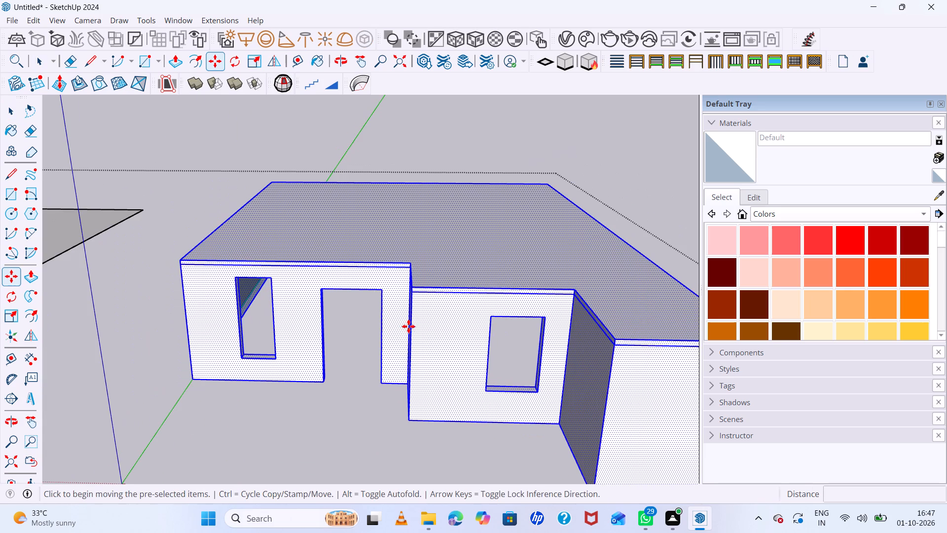
scroll(447, 307, "down", 6)
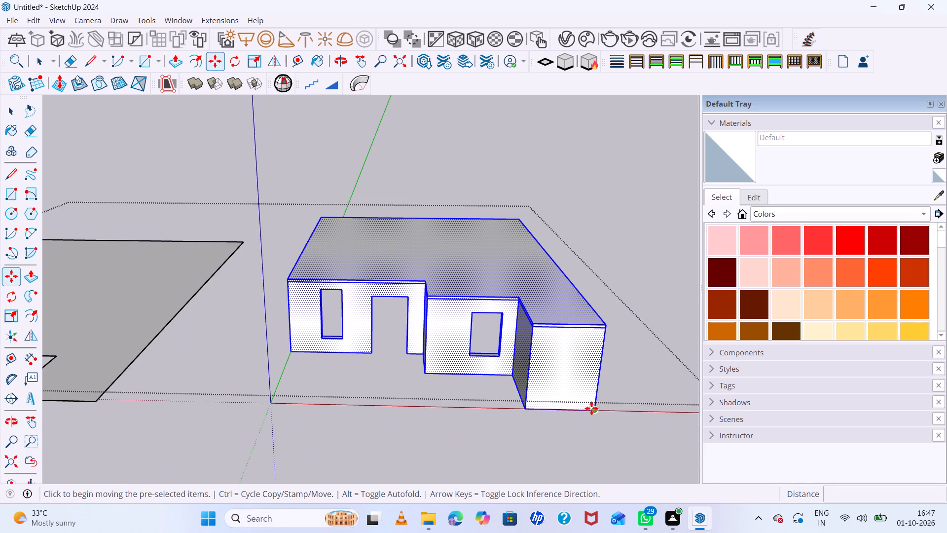
left_click(595, 410)
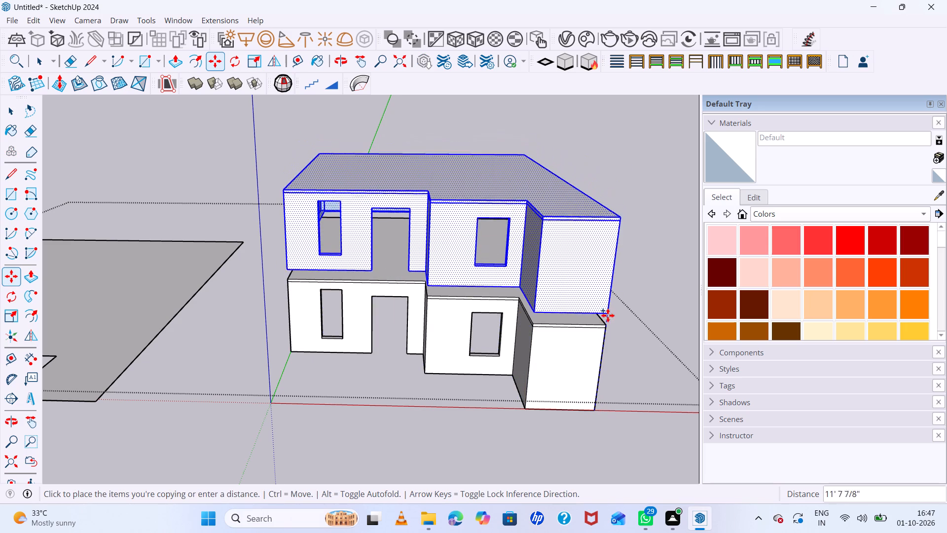
left_click(605, 320)
scroll(487, 280, "down", 4)
middle_click_drag(547, 311, 563, 215)
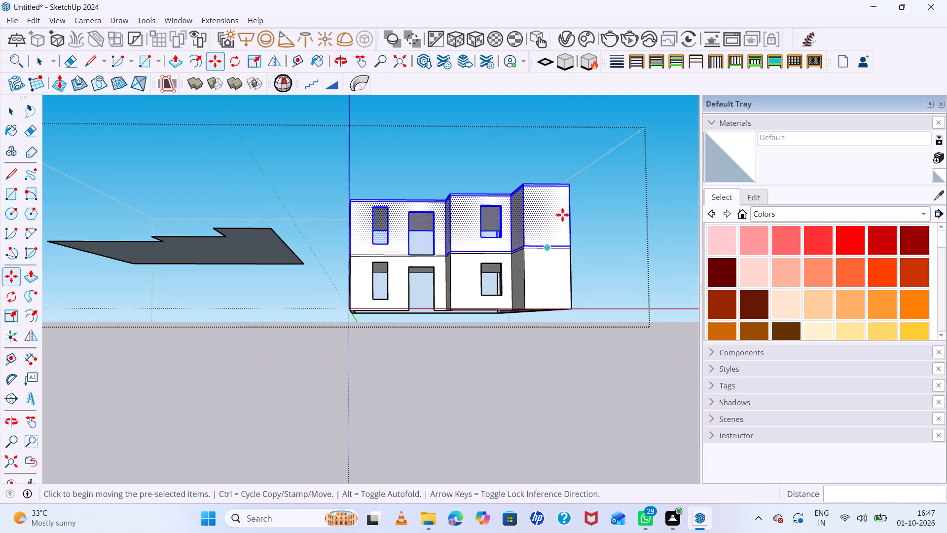
key("space")
left_click(617, 207)
Delete the copied roof outline's face and nearest edges beside the building.
scroll(645, 201, "up", 5)
middle_click_drag(634, 220, 633, 265)
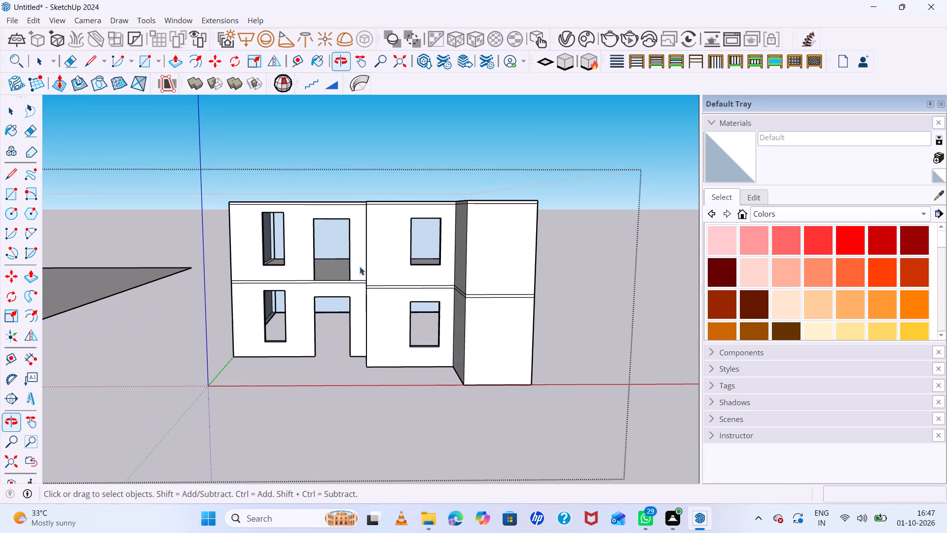
left_click_drag(160, 263, 100, 344)
key("Delete")
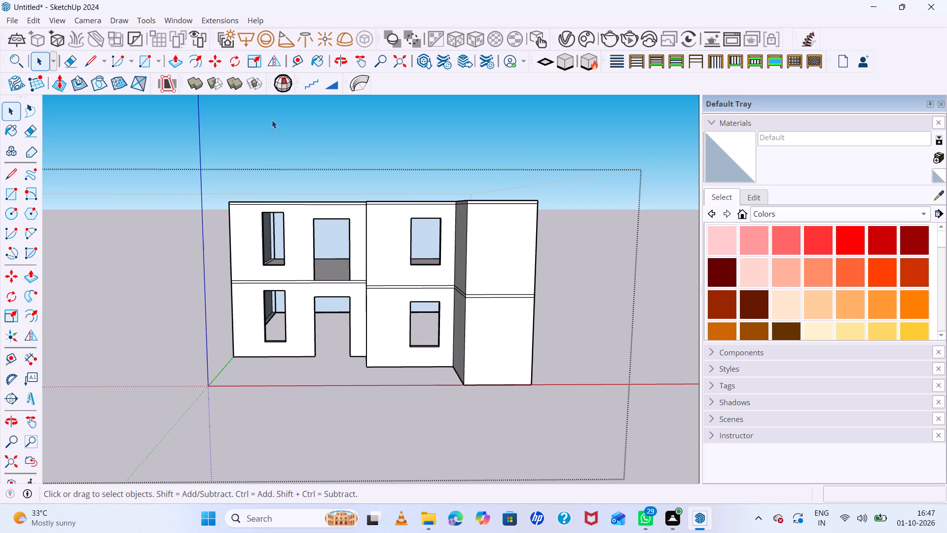
Examine the stacked two-storey building from the front and side, checking the slab band and upper openings.
middle_click_drag(365, 272, 377, 347)
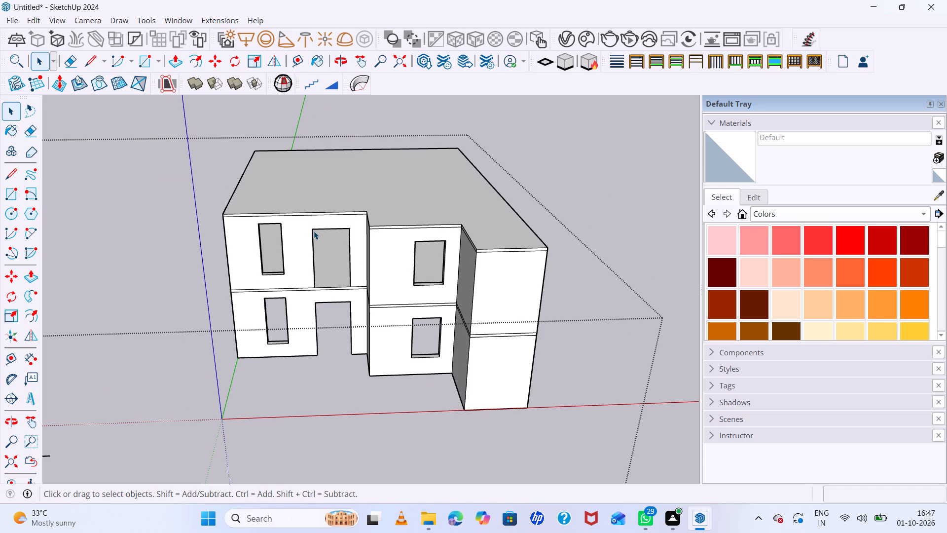
scroll(324, 250, "up", 4)
middle_click(322, 251)
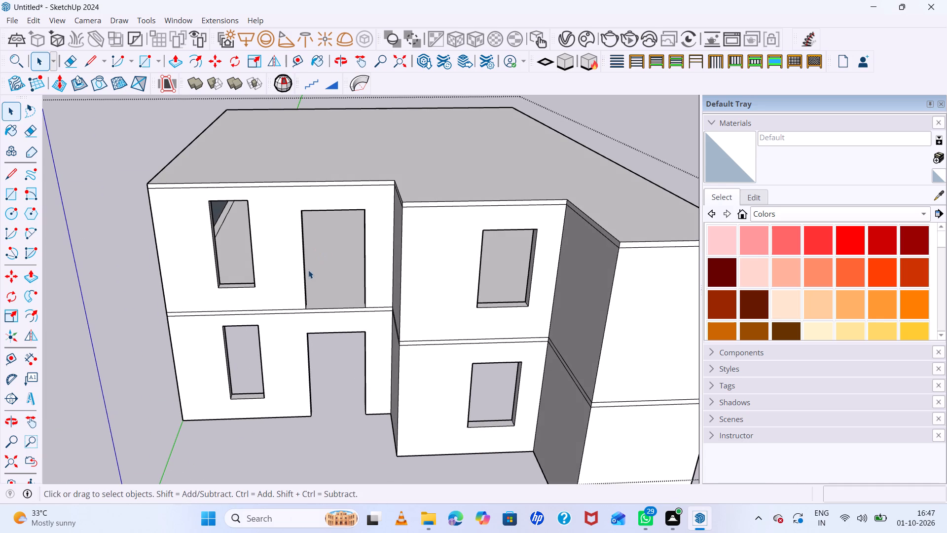
middle_click_drag(314, 228, 191, 225)
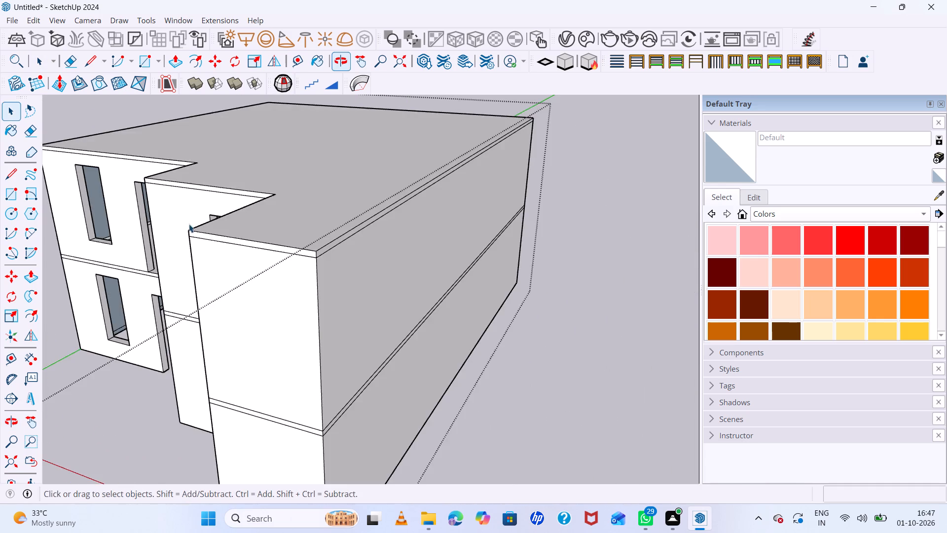
scroll(164, 224, "up", 13)
scroll(176, 241, "down", 8)
middle_click_drag(270, 255, 407, 259)
scroll(379, 222, "down", 13)
middle_click_drag(395, 243, 376, 227)
scroll(373, 226, "down", 1)
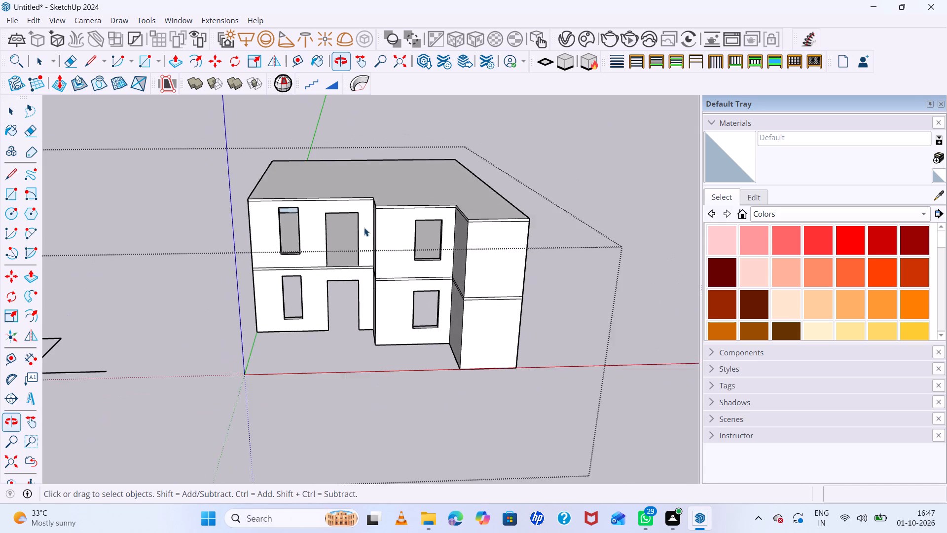
scroll(334, 232, "up", 8)
middle_click_drag(381, 239, 273, 236)
scroll(364, 236, "down", 8)
scroll(504, 252, "down", 6)
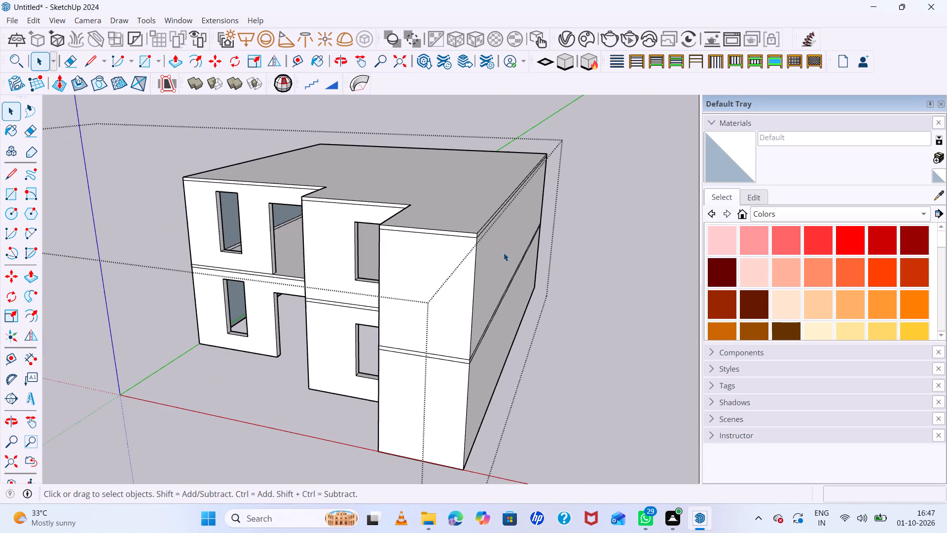
middle_click_drag(607, 237, 679, 213)
scroll(363, 277, "up", 9)
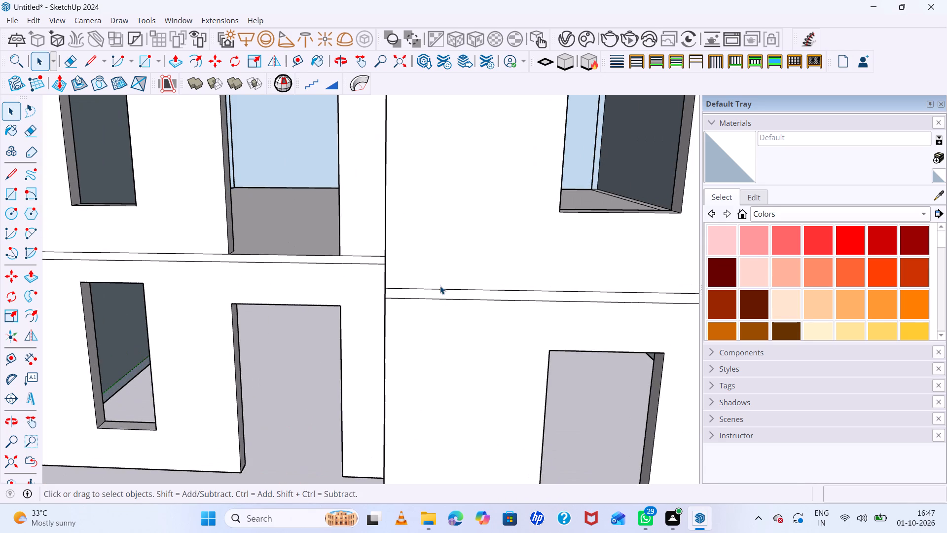
scroll(440, 290, "down", 9)
middle_click_drag(497, 264, 492, 222)
Push/Pull the upper-storey door opening's side face about 4' 9" across to the opposite jamb to fill the opening.
scroll(339, 193, "up", 8)
middle_click(390, 203)
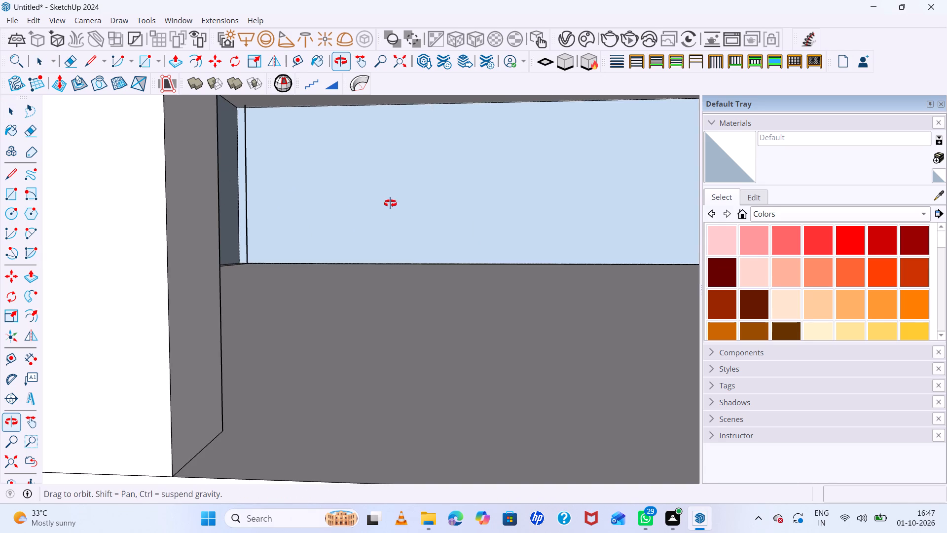
scroll(387, 207, "down", 8)
middle_click_drag(392, 210, 352, 232)
scroll(304, 230, "up", 8)
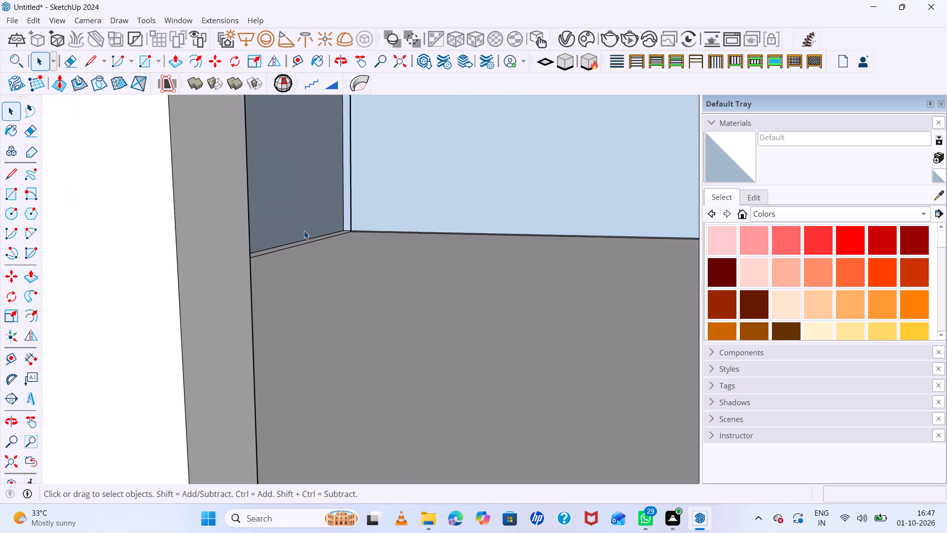
left_click(225, 290)
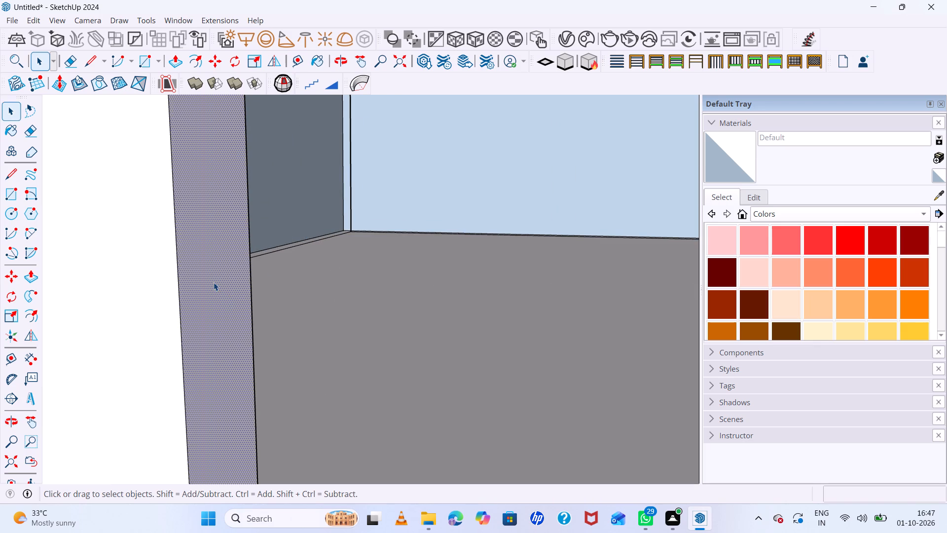
key("p")
left_click(214, 282)
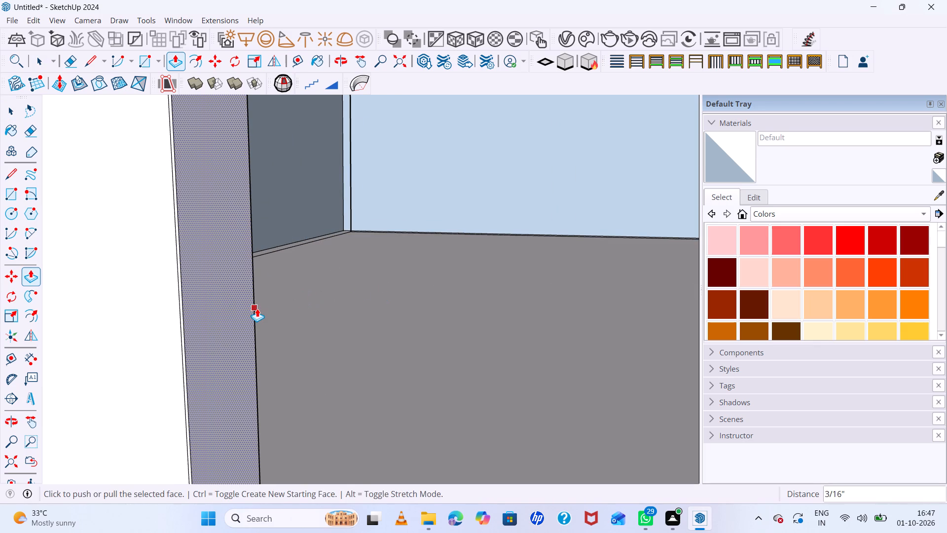
key("ctrl+z")
left_click(214, 316)
scroll(409, 329, "down", 17)
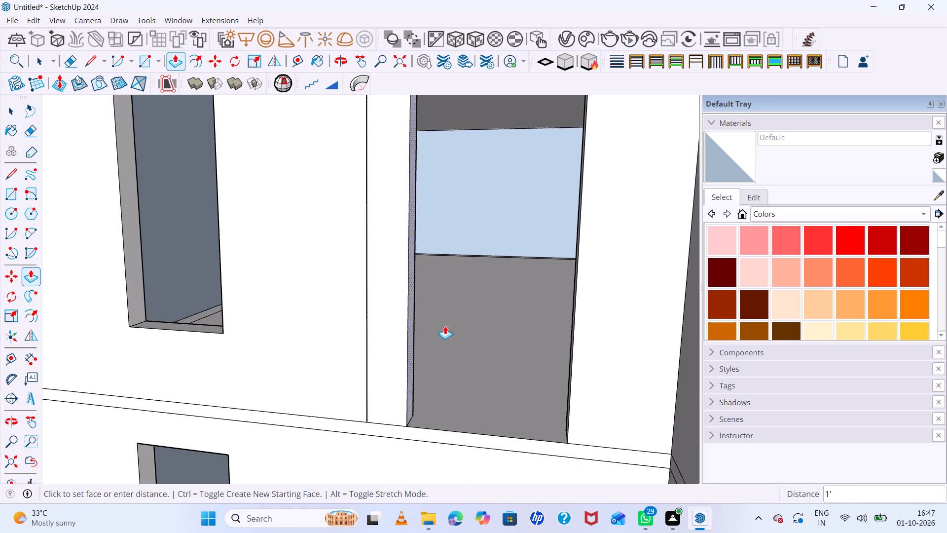
left_click(571, 440)
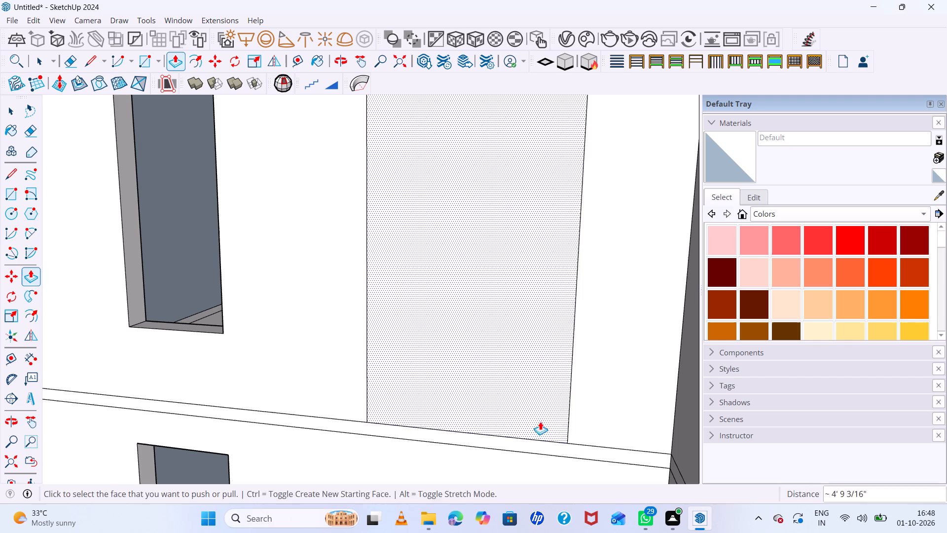
Delete the filled upper door opening's two vertical edges and its remaining top edge to leave a plain wall.
key("space")
left_click(366, 370)
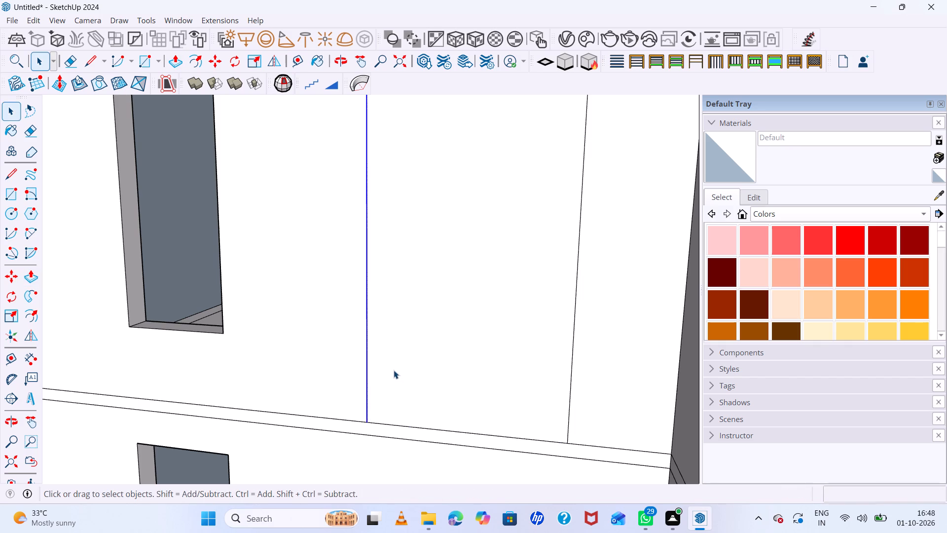
key("Delete")
left_click(570, 365)
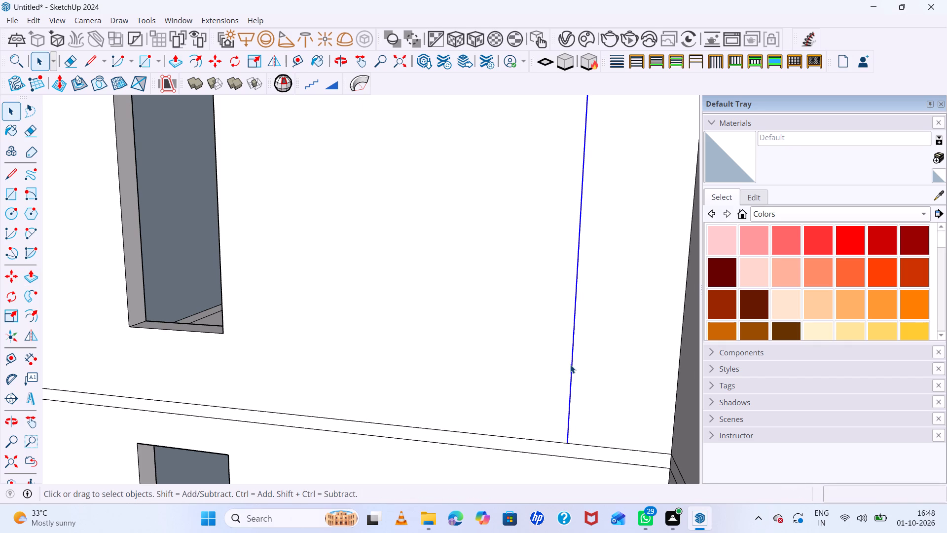
key("Delete")
scroll(564, 366, "down", 7)
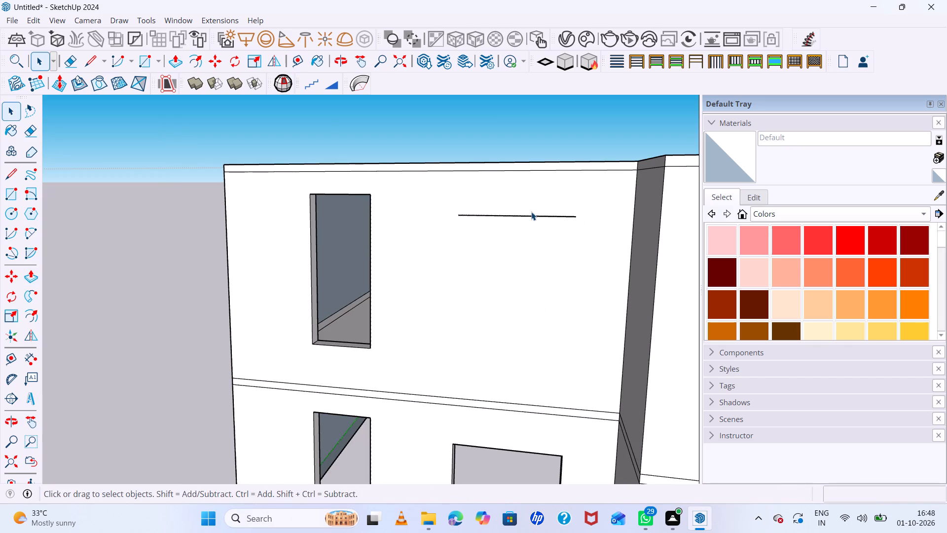
left_click(531, 212)
left_click(535, 216)
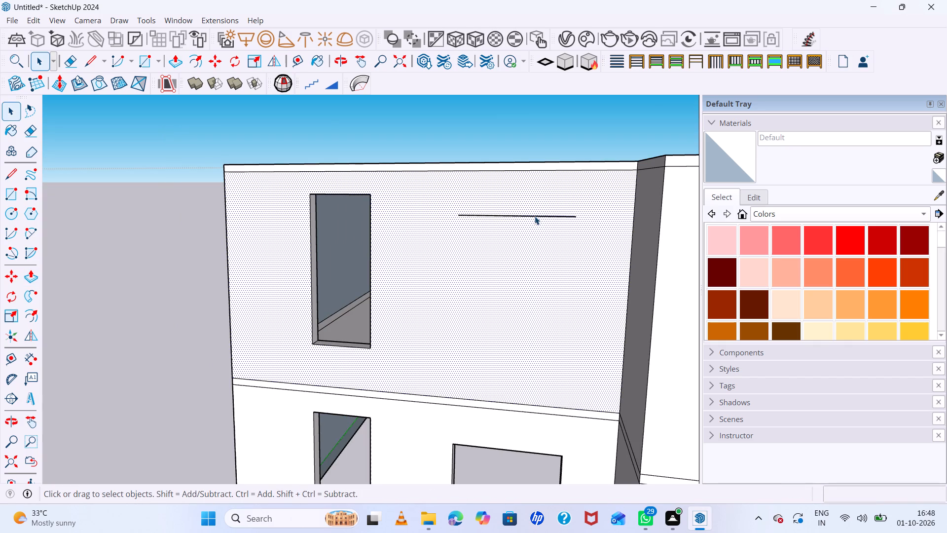
key("Delete")
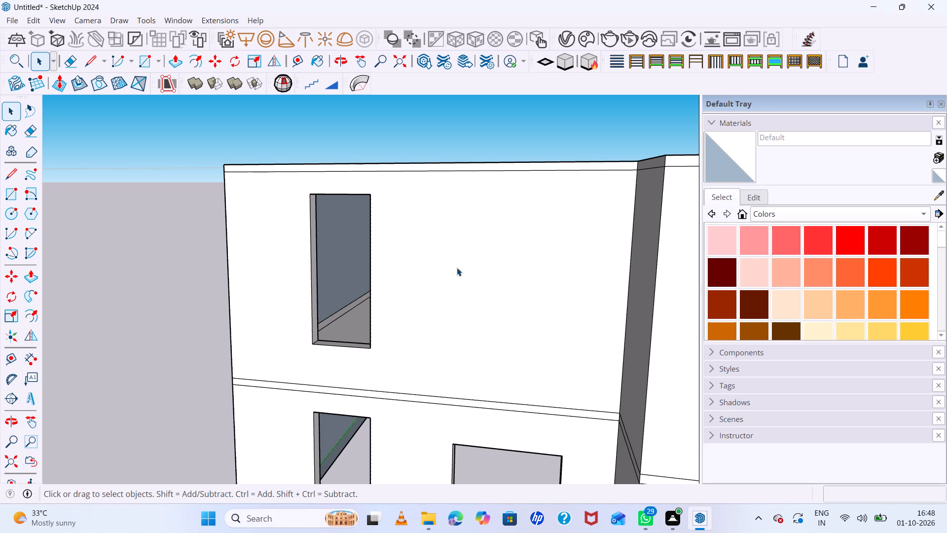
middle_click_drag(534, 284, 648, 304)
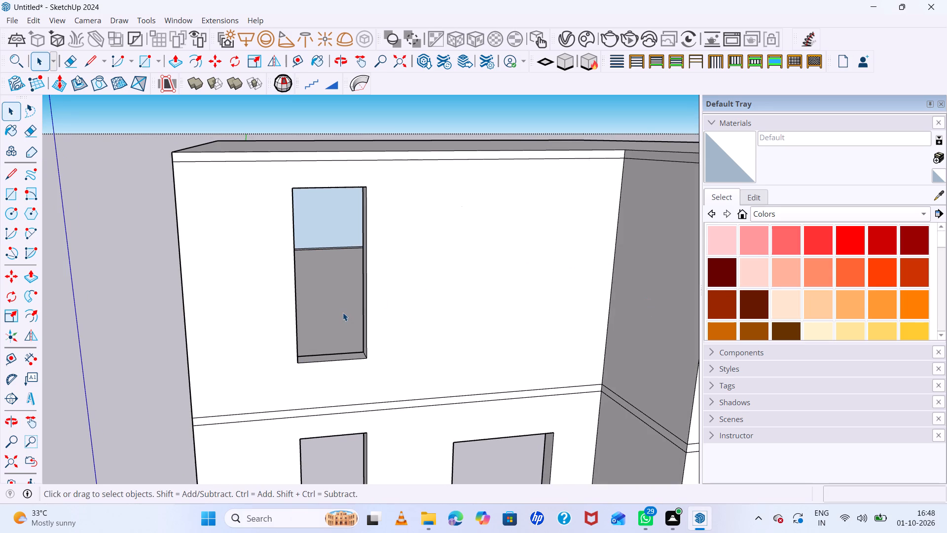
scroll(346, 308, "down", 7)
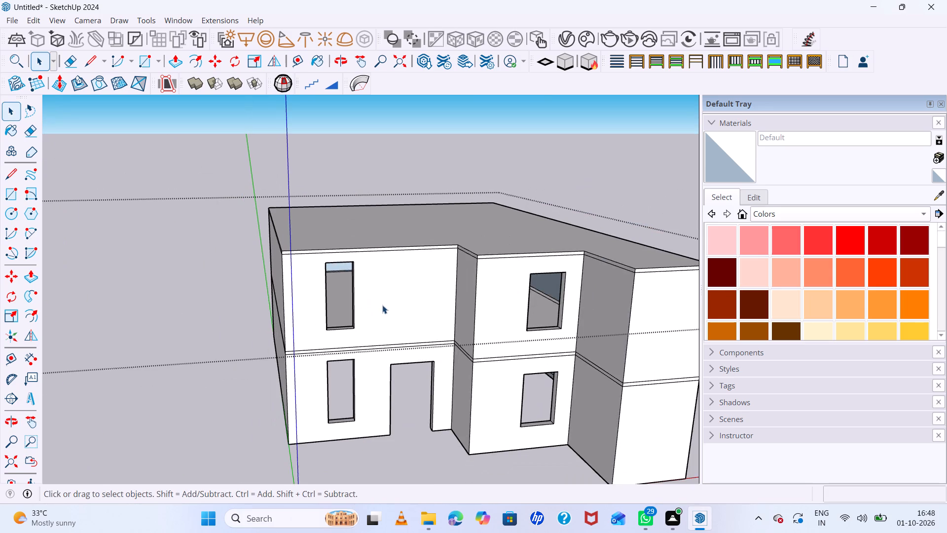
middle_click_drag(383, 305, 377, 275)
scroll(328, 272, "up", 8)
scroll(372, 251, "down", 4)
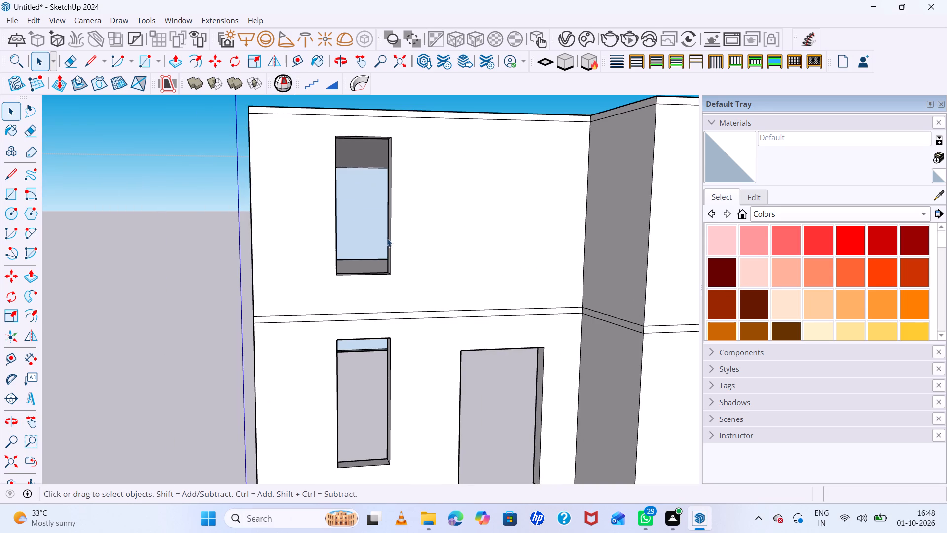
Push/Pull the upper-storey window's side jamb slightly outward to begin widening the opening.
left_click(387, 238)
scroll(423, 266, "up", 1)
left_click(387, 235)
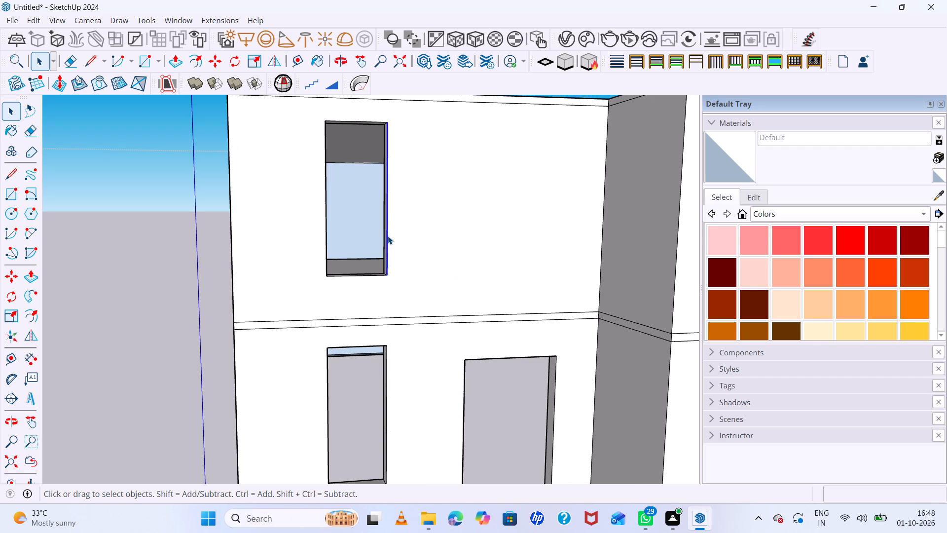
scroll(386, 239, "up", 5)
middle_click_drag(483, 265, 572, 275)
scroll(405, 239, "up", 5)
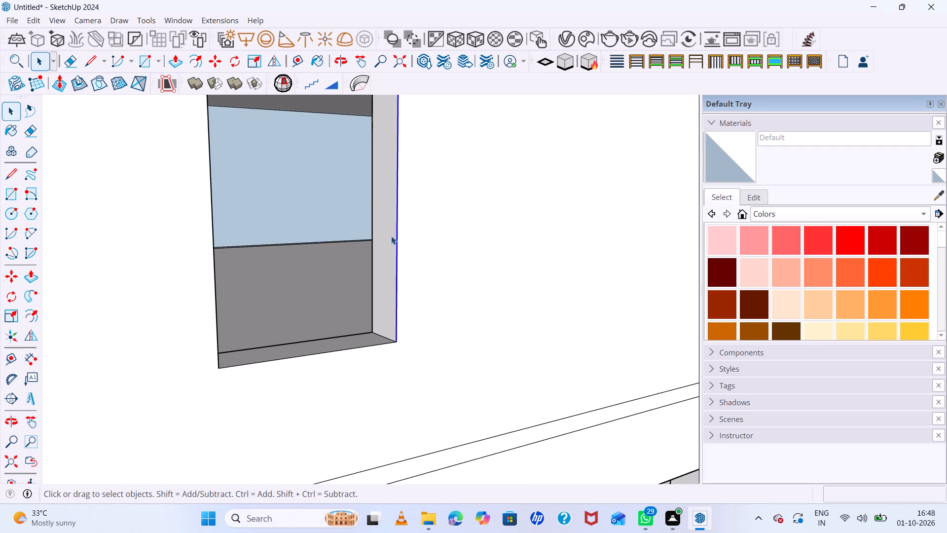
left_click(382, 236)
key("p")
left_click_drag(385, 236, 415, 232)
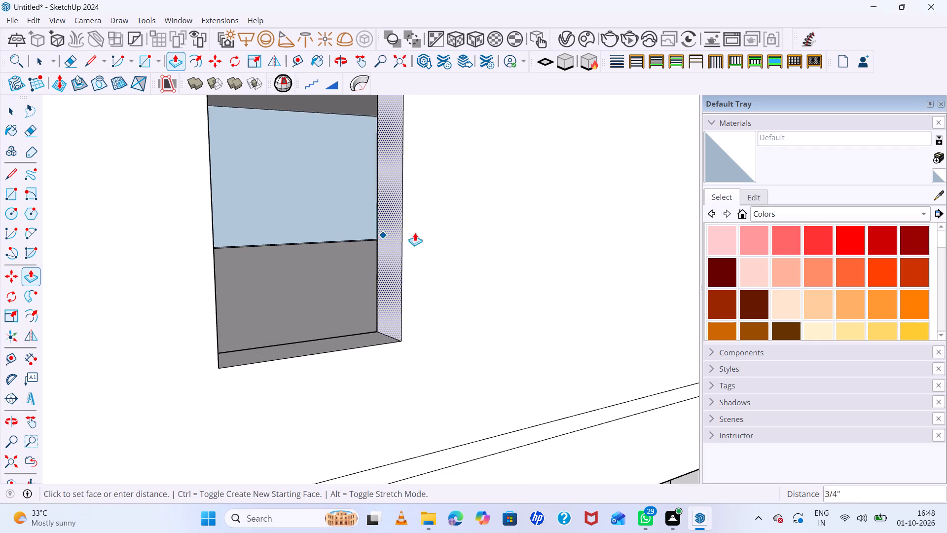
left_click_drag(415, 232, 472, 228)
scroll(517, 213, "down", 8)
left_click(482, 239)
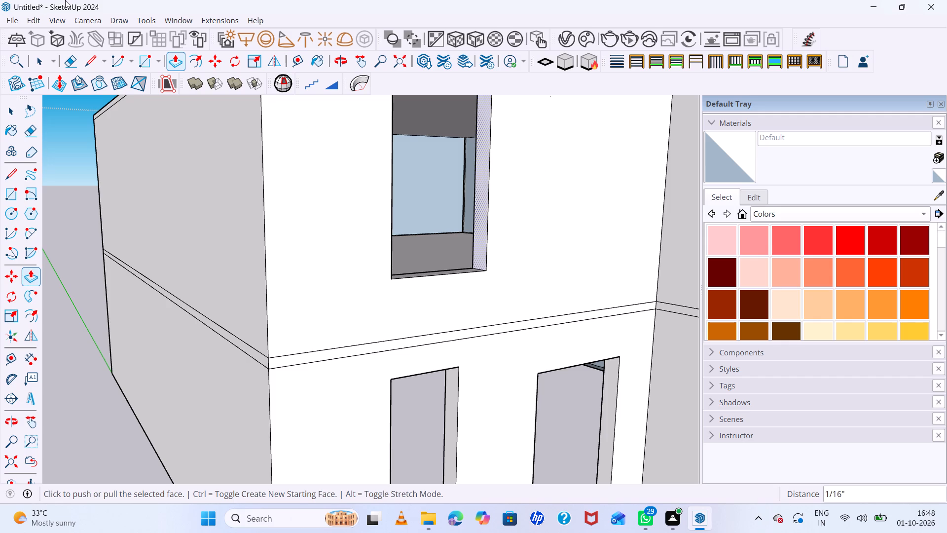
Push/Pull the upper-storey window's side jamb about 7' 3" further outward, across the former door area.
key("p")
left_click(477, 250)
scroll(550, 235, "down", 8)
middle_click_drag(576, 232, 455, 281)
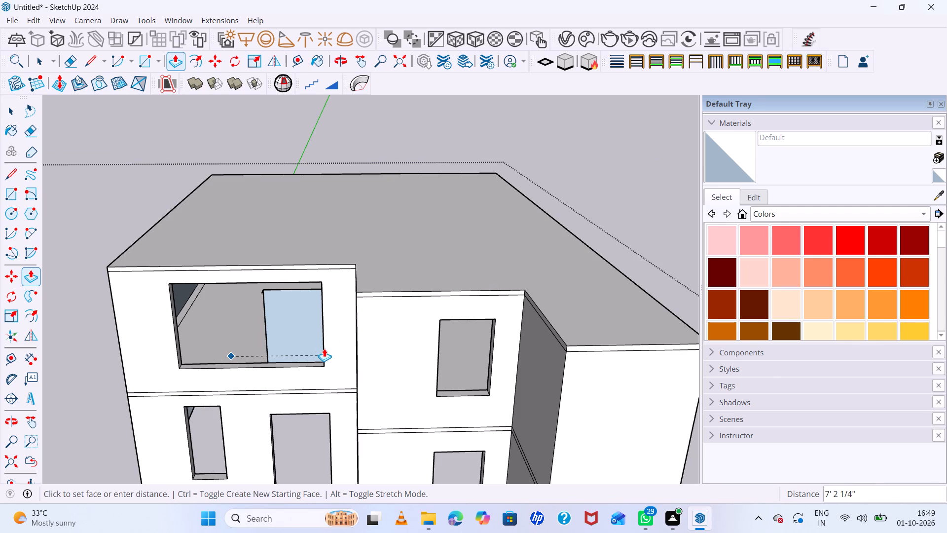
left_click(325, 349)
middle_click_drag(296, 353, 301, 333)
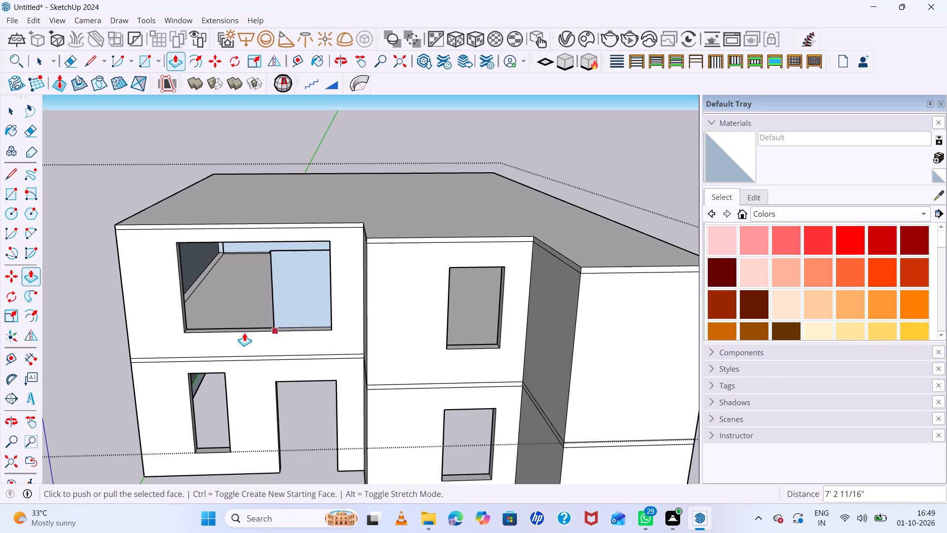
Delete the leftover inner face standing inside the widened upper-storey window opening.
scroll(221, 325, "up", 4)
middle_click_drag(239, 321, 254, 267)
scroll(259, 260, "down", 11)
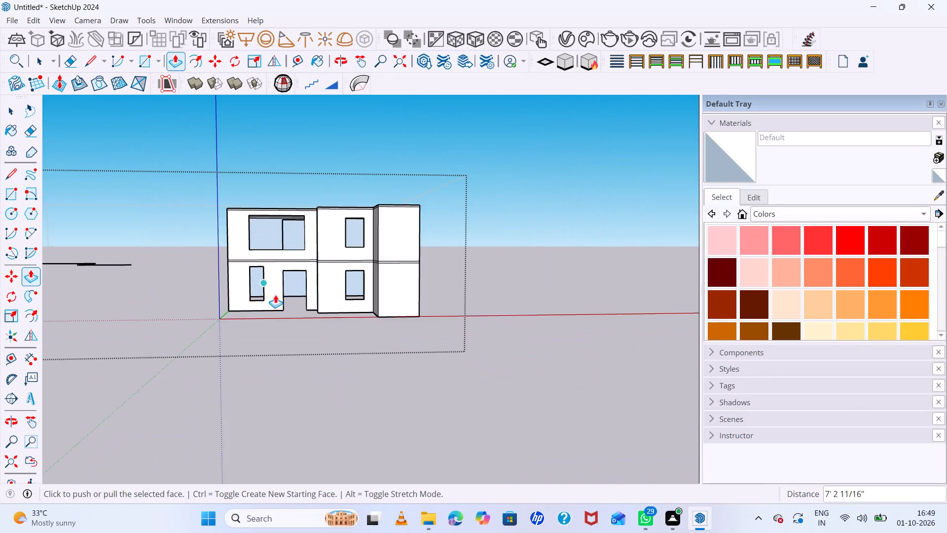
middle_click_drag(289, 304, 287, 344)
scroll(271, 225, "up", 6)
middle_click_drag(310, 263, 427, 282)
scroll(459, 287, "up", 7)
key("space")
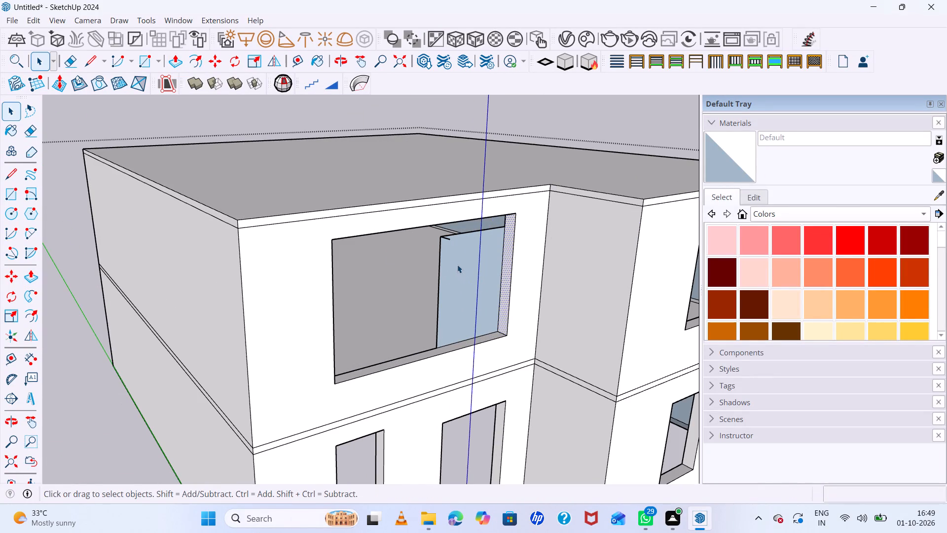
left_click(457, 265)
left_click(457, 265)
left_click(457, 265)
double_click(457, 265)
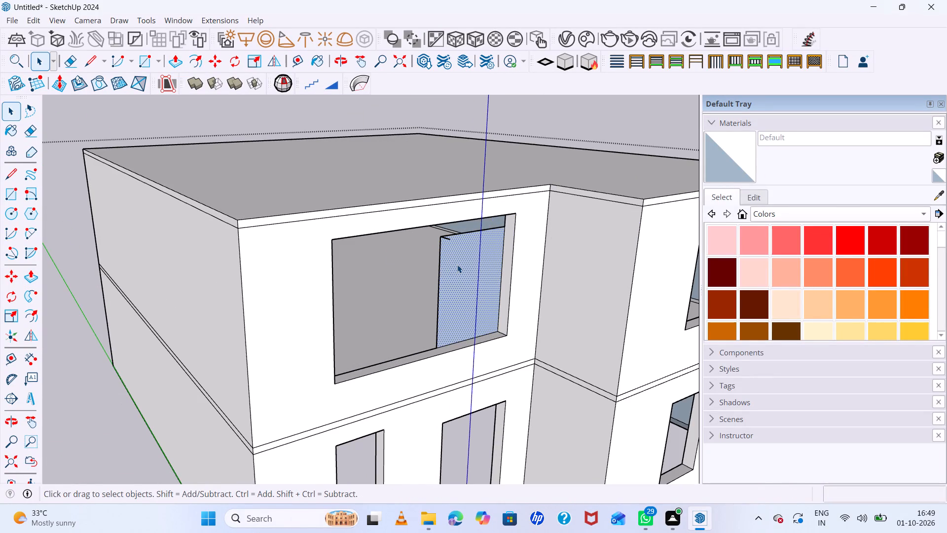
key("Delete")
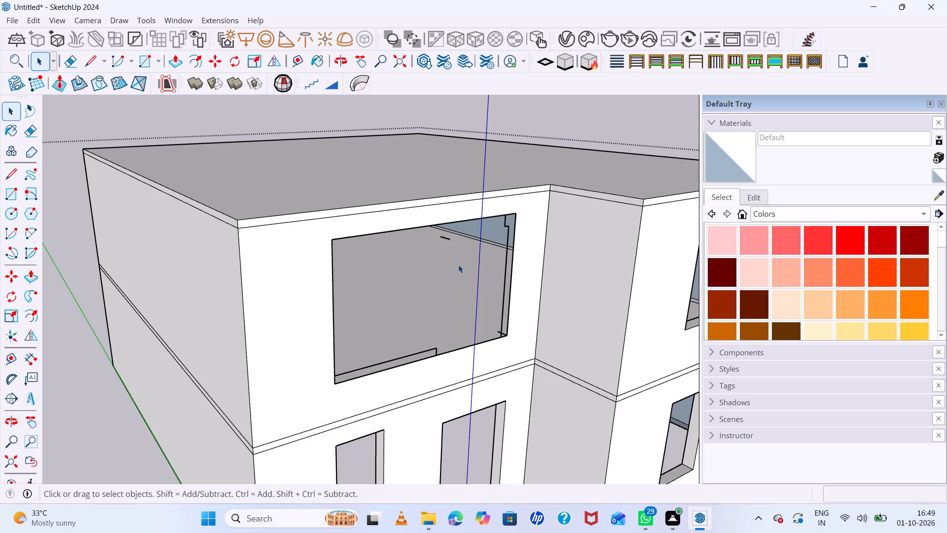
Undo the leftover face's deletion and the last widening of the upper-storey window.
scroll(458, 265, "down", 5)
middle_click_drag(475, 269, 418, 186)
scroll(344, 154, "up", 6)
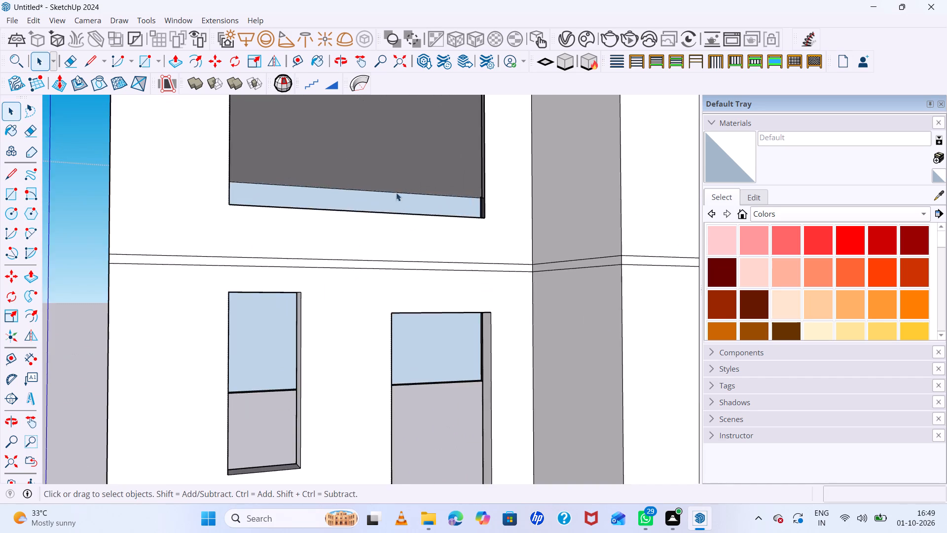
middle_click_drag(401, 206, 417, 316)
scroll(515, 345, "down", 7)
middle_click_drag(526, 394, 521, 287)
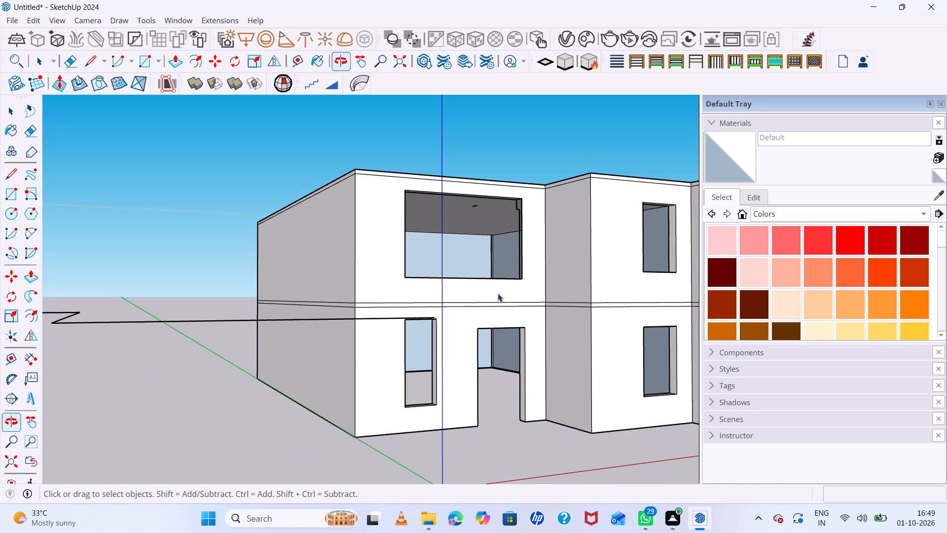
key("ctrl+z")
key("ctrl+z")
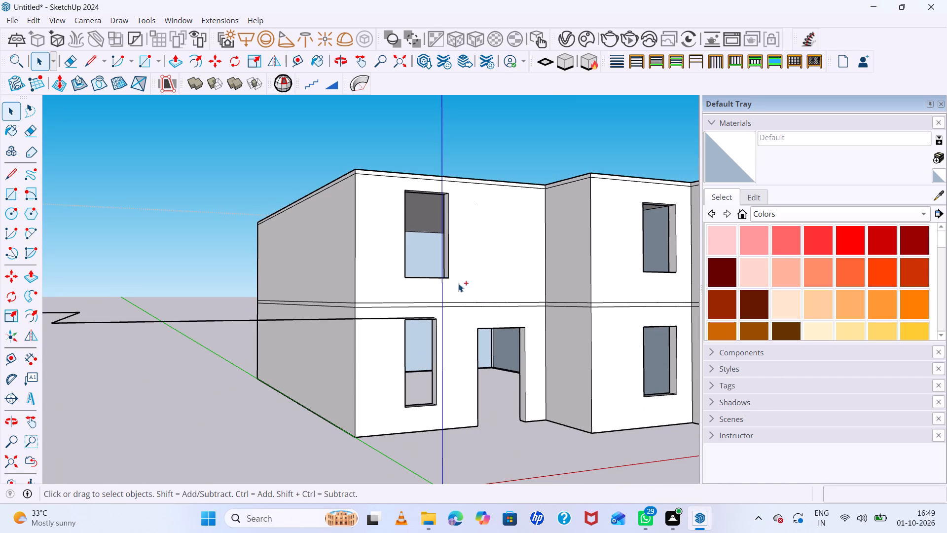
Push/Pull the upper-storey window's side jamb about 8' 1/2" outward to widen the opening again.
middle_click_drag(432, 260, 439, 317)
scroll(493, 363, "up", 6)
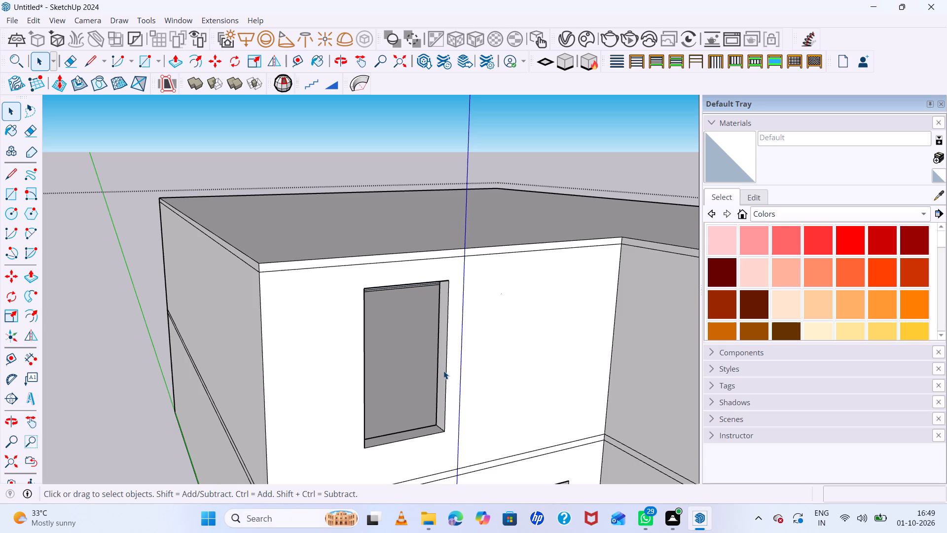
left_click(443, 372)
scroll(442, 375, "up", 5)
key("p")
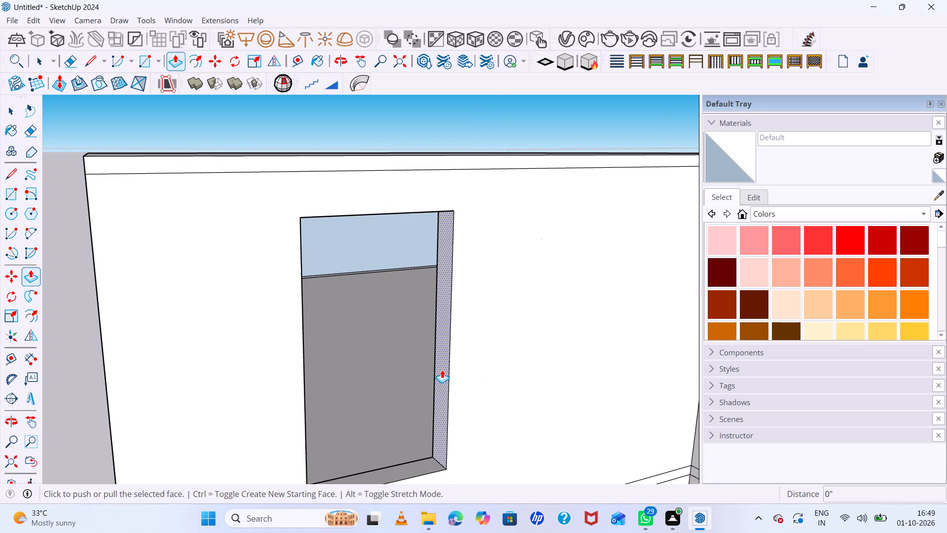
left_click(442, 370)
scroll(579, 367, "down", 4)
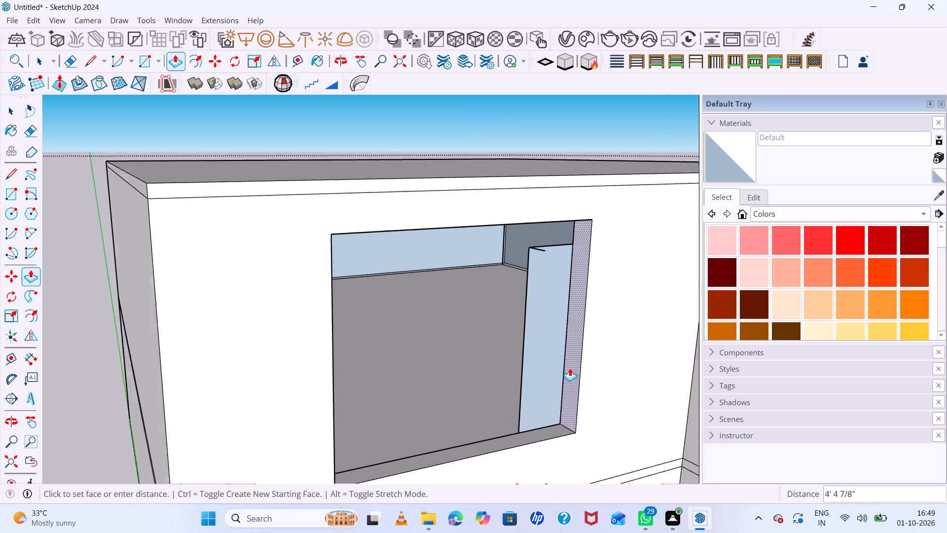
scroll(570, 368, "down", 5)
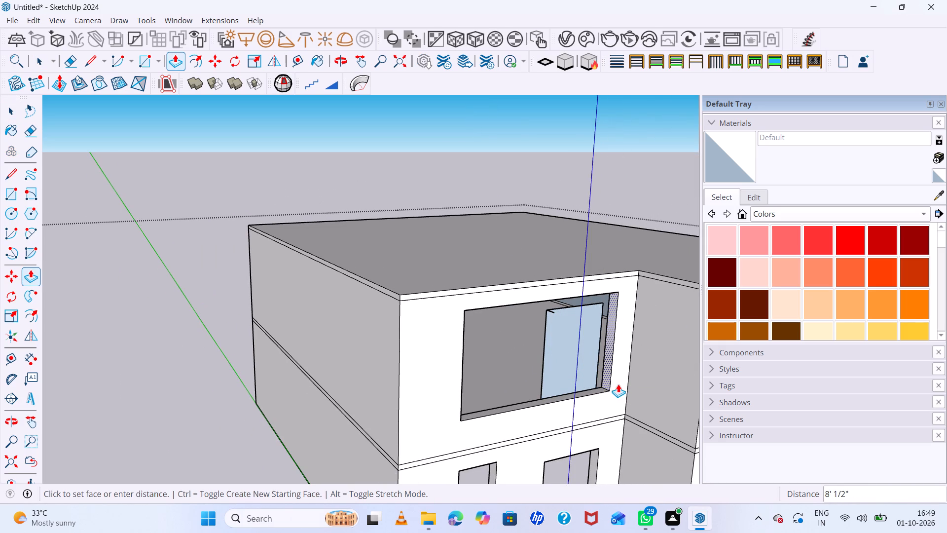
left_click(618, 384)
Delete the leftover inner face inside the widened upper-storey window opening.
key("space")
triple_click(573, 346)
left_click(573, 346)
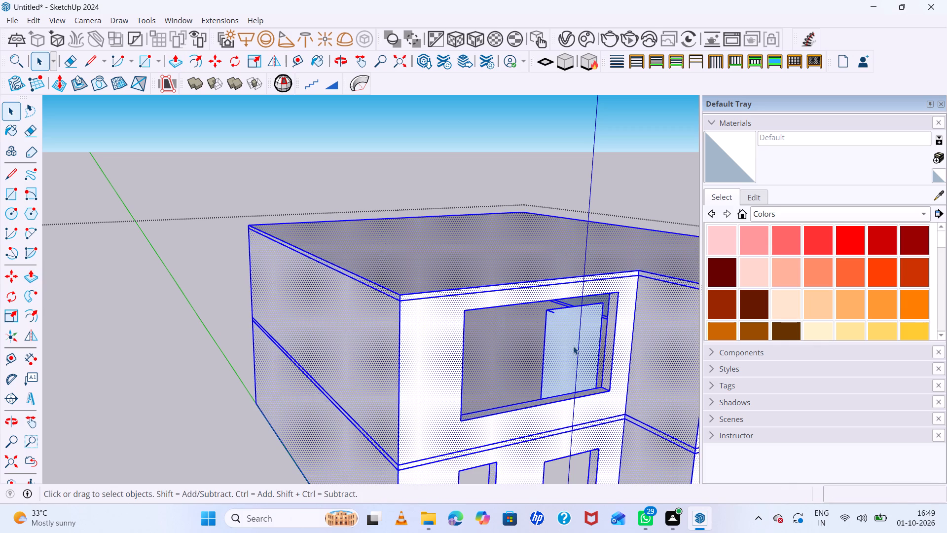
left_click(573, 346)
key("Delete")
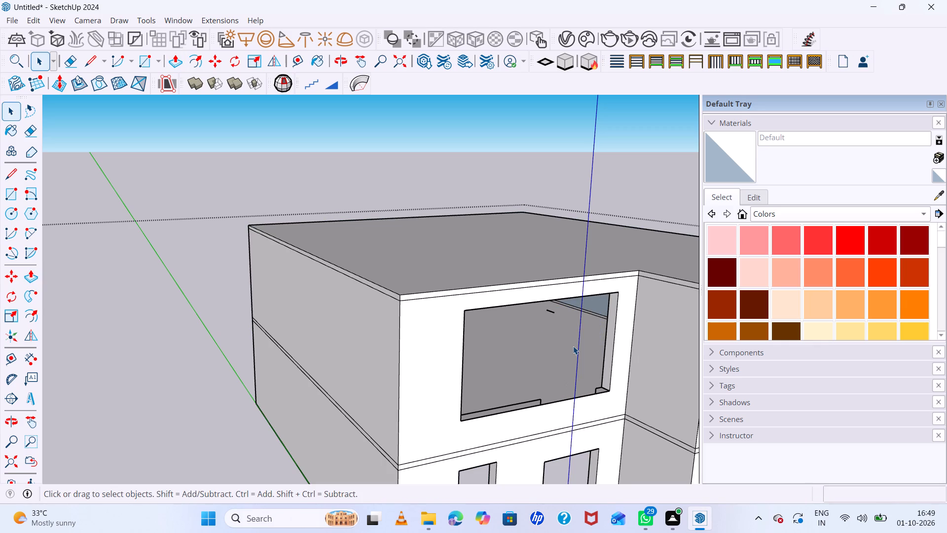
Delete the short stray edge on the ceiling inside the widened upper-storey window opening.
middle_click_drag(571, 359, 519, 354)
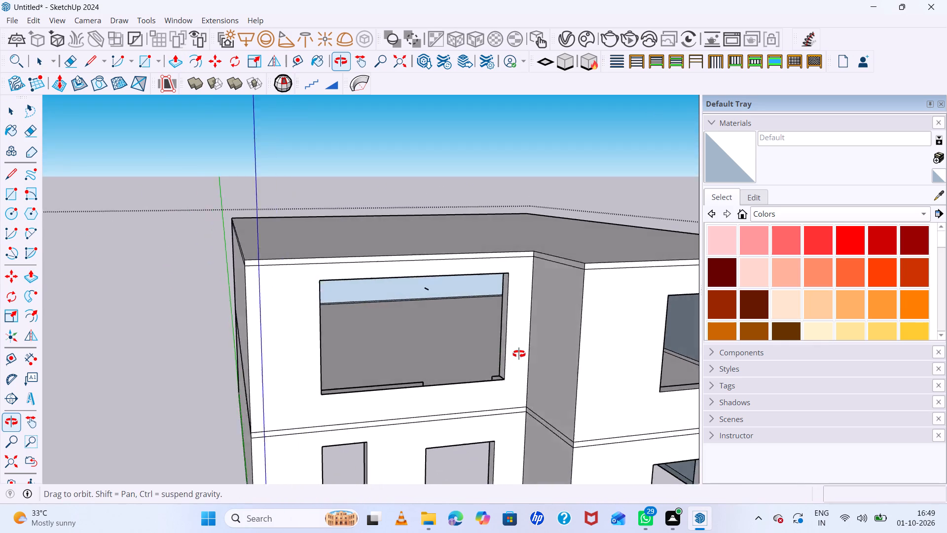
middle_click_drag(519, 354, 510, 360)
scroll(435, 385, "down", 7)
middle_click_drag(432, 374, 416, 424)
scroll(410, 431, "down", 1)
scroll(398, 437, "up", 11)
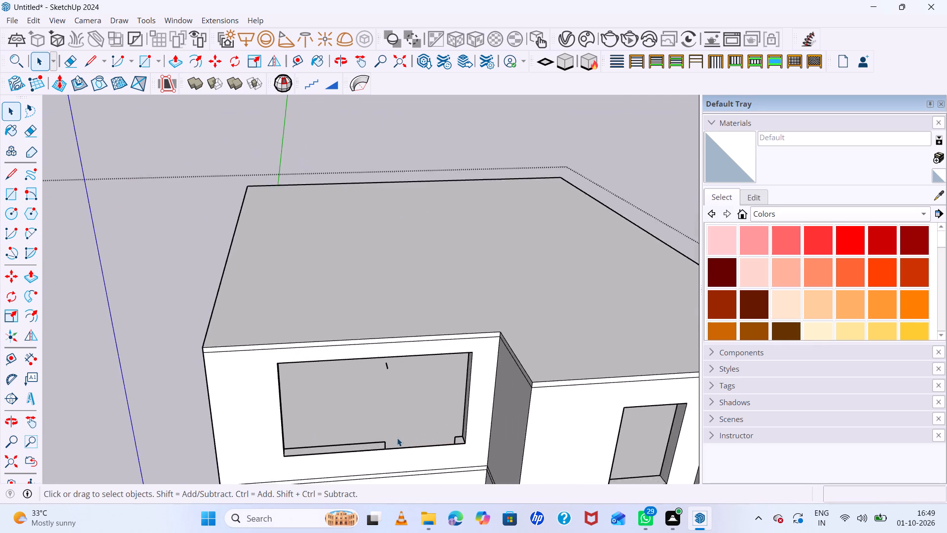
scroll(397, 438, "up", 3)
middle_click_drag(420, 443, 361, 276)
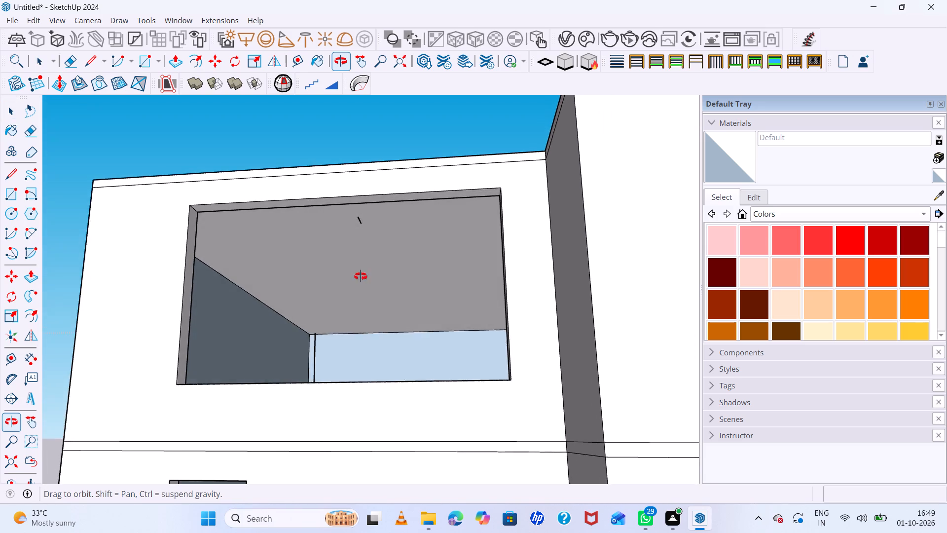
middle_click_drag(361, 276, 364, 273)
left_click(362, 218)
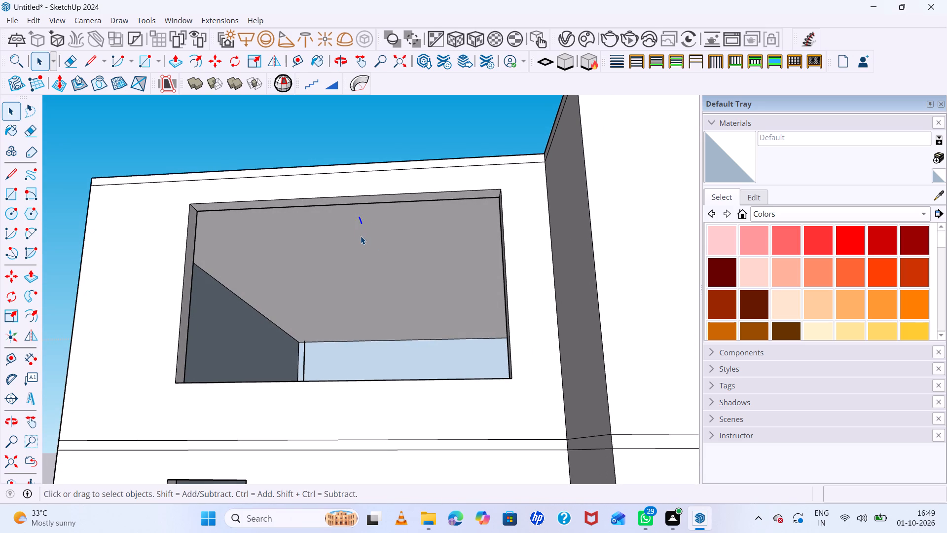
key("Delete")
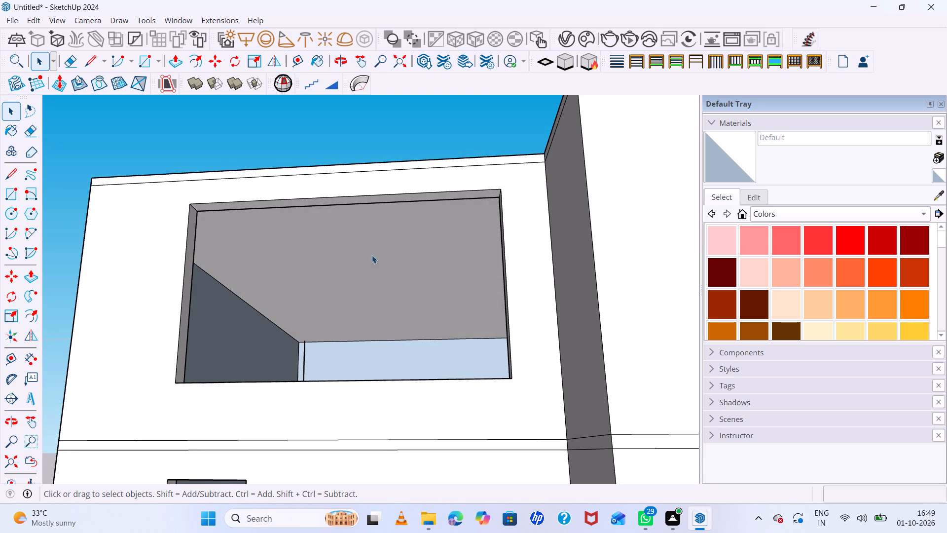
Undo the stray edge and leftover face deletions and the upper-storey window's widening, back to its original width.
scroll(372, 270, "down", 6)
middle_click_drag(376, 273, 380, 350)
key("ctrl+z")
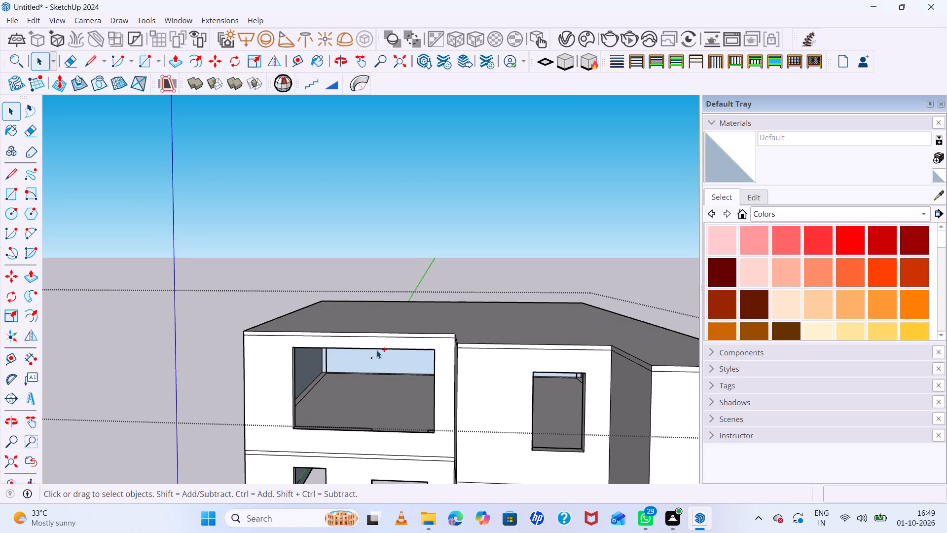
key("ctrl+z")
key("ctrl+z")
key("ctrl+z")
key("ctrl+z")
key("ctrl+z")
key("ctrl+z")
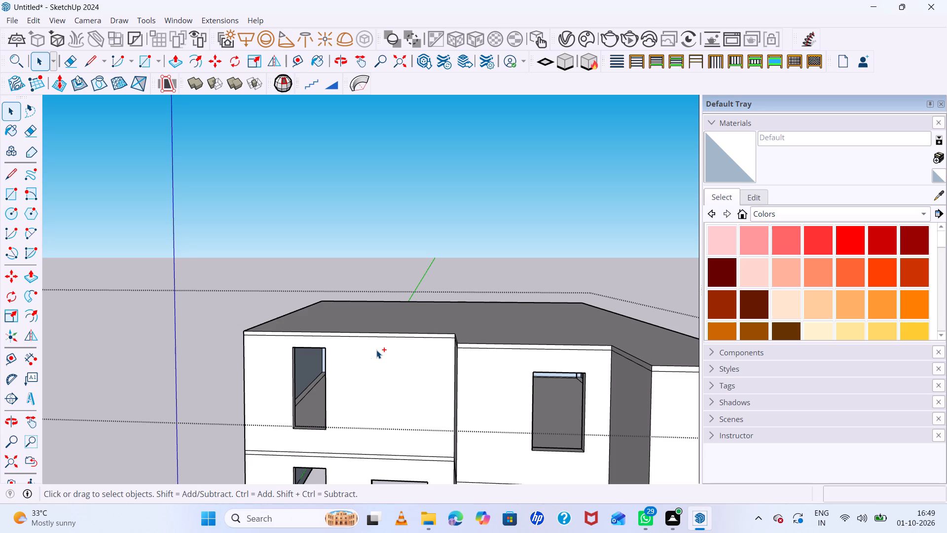
Undo the upper-storey door opening's edge deletions and its filling to restore the door opening.
key("ctrl+z")
key("ctrl+z")
key("ctrl+z")
key("ctrl+z")
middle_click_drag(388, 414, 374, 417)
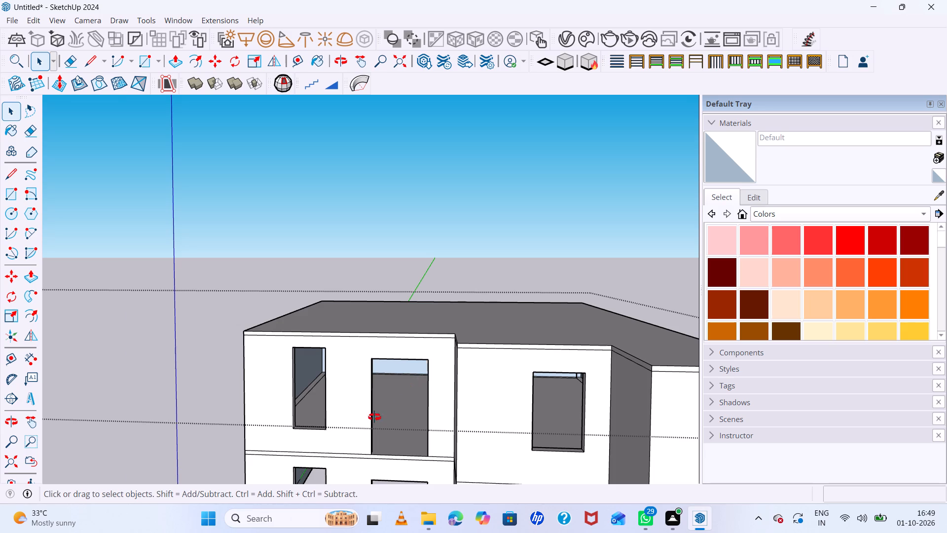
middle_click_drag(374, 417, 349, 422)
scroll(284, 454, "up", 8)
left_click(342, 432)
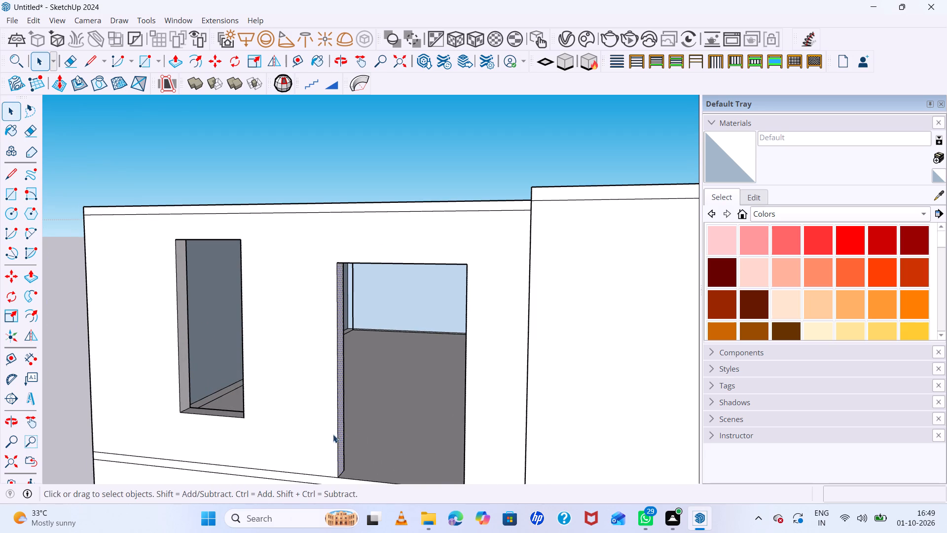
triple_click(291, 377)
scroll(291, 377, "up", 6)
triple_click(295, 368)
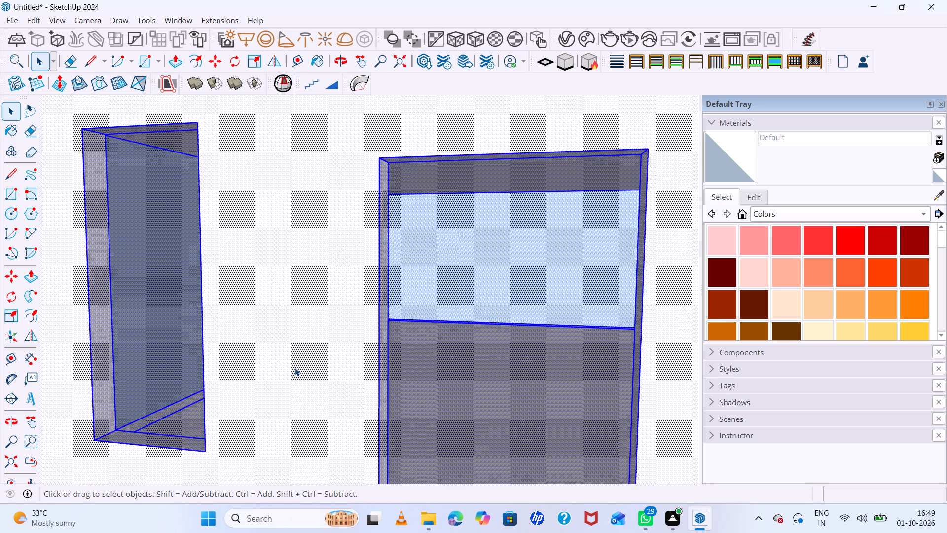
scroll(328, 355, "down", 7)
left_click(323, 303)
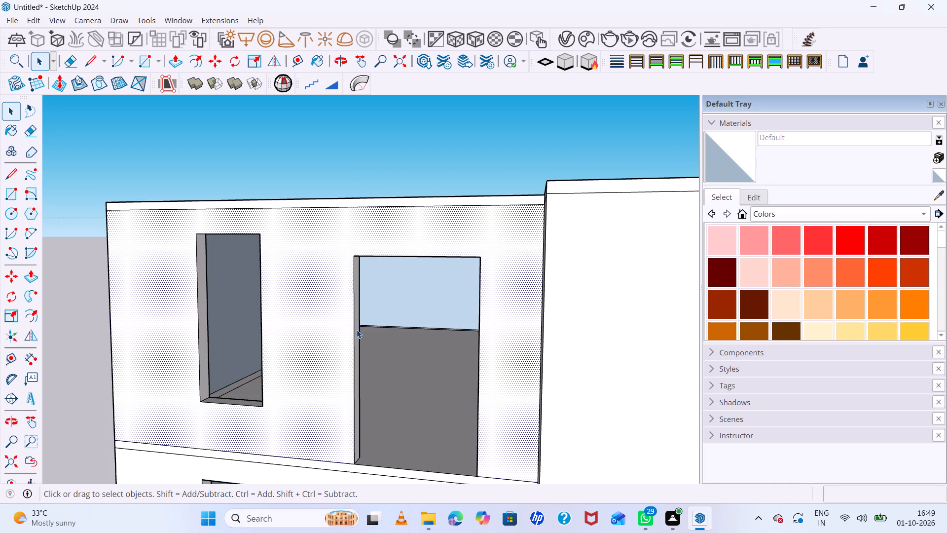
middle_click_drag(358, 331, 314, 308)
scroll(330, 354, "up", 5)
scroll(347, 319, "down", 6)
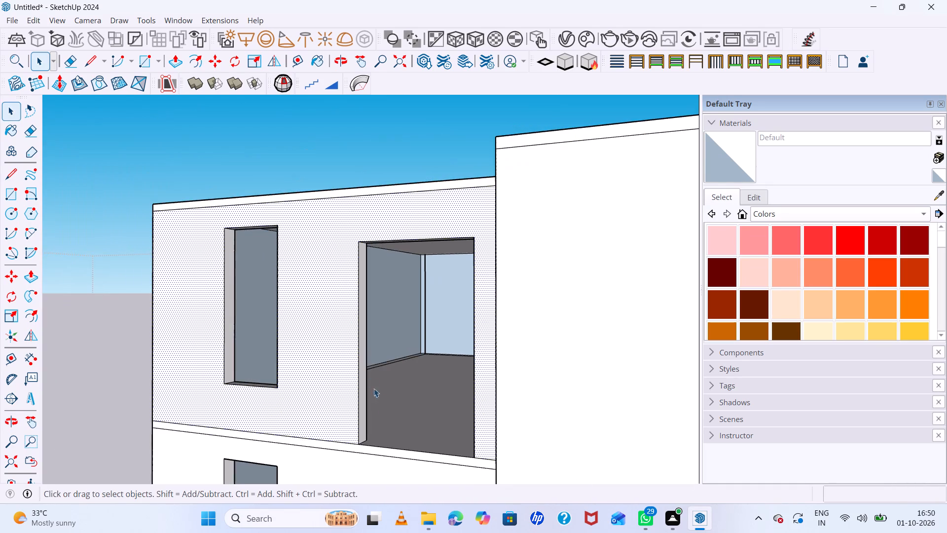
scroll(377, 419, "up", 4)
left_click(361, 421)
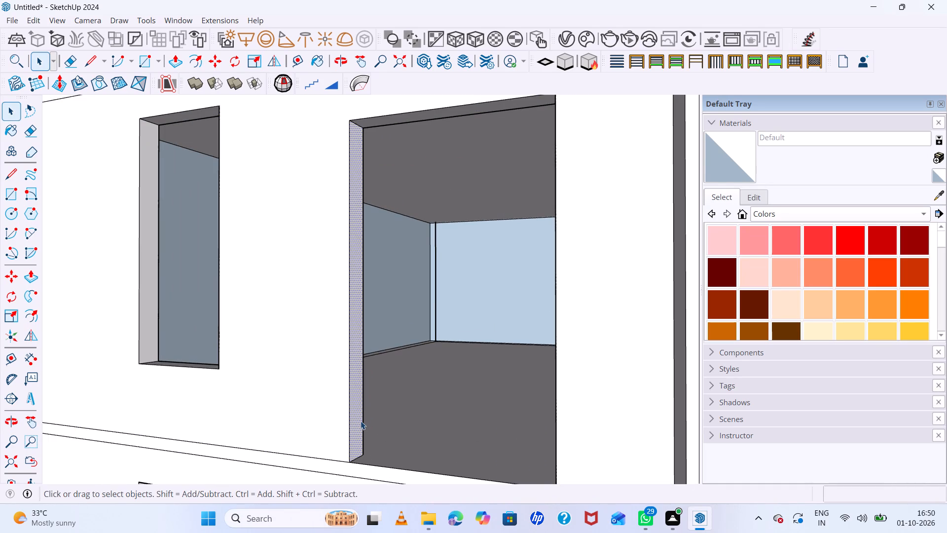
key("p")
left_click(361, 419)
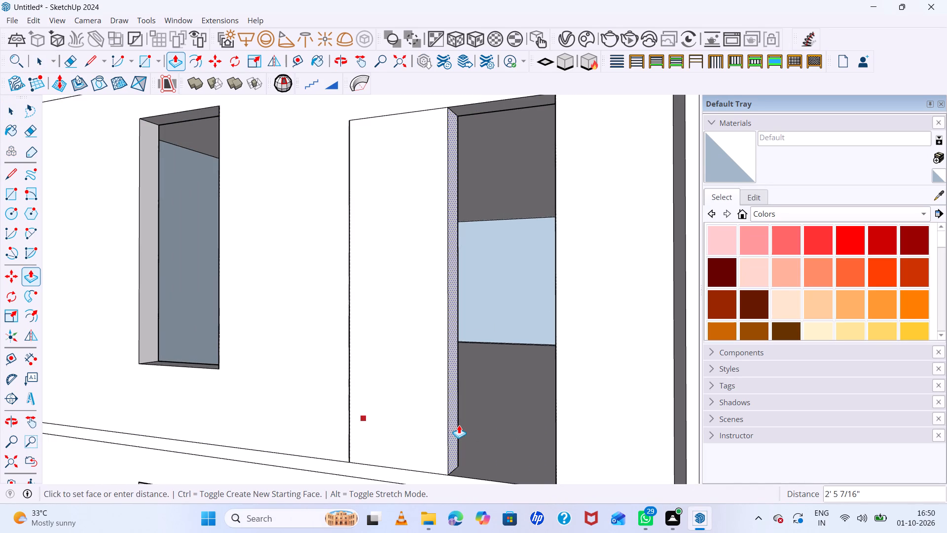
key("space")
Push/Pull the upper-storey door opening's side jamb across to the opposite side, filling the opening flush with the wall.
left_click(345, 143)
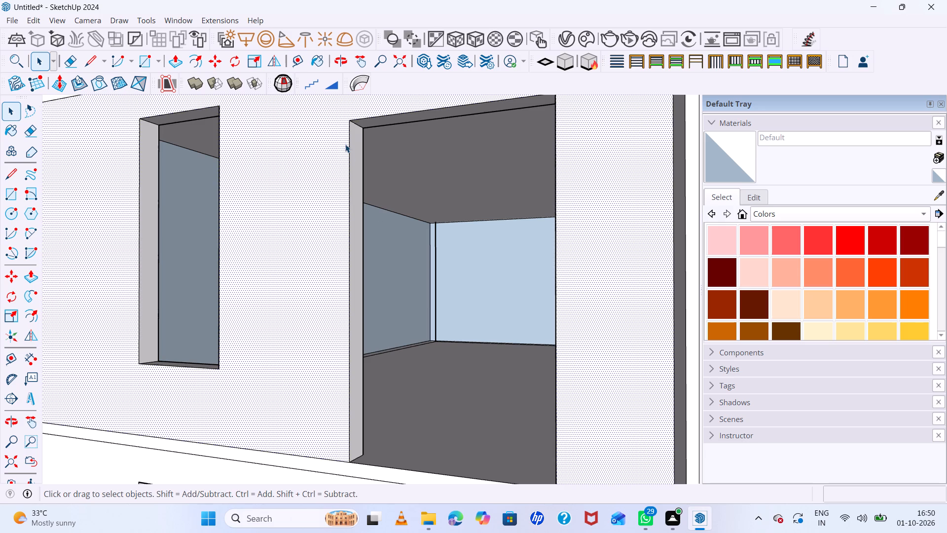
left_click(352, 153)
left_click(346, 161)
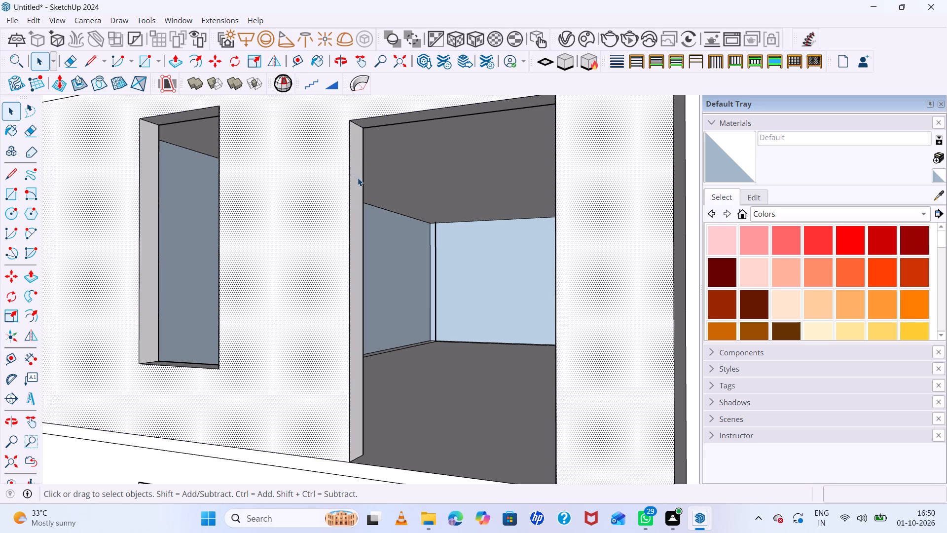
left_click(358, 178)
key("p")
left_click(360, 178)
scroll(475, 229, "down", 6)
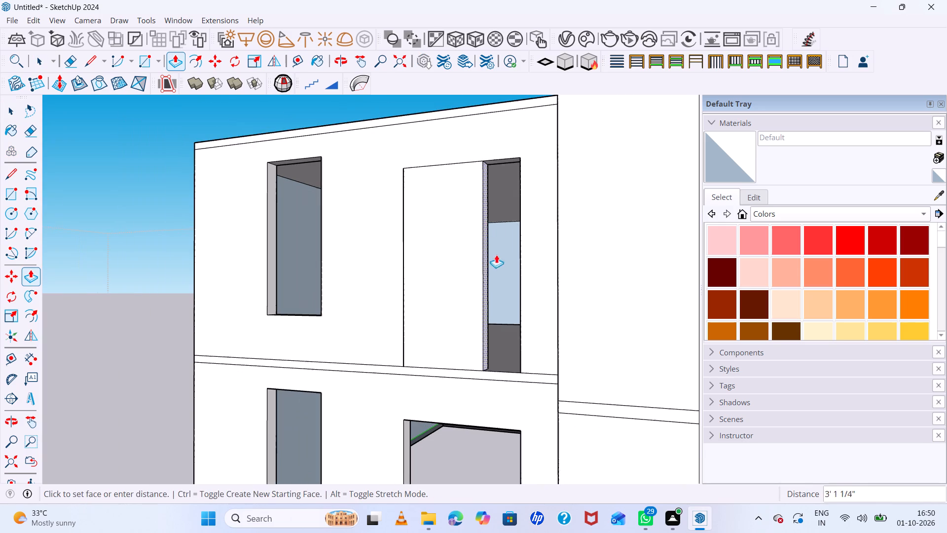
left_click(522, 370)
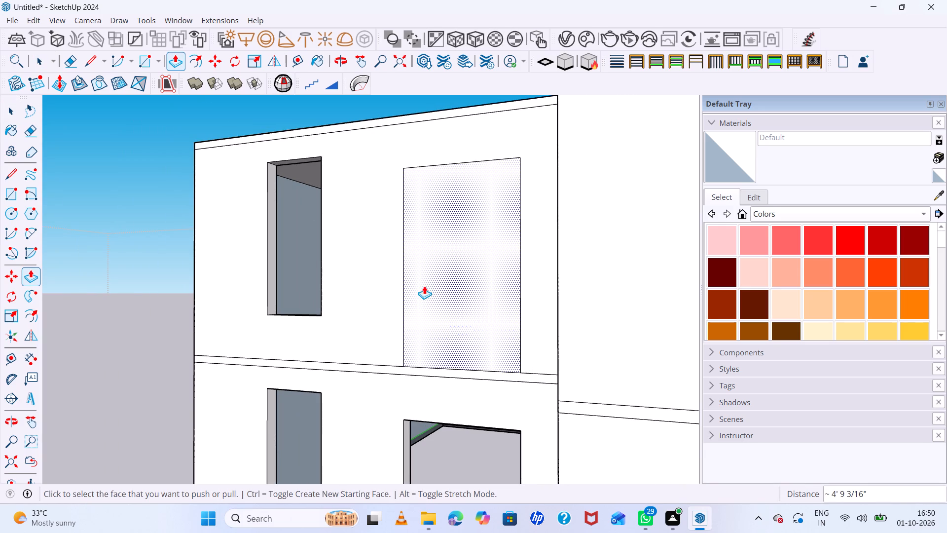
Delete the top edge and the window-side vertical edge of the filled upper-storey door outline.
key("space")
left_click(427, 167)
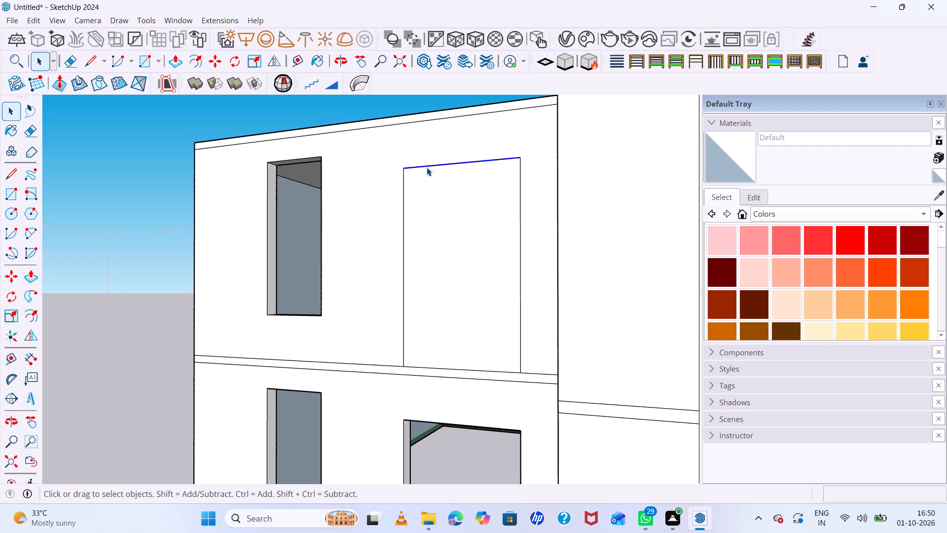
key("Delete")
left_click(403, 303)
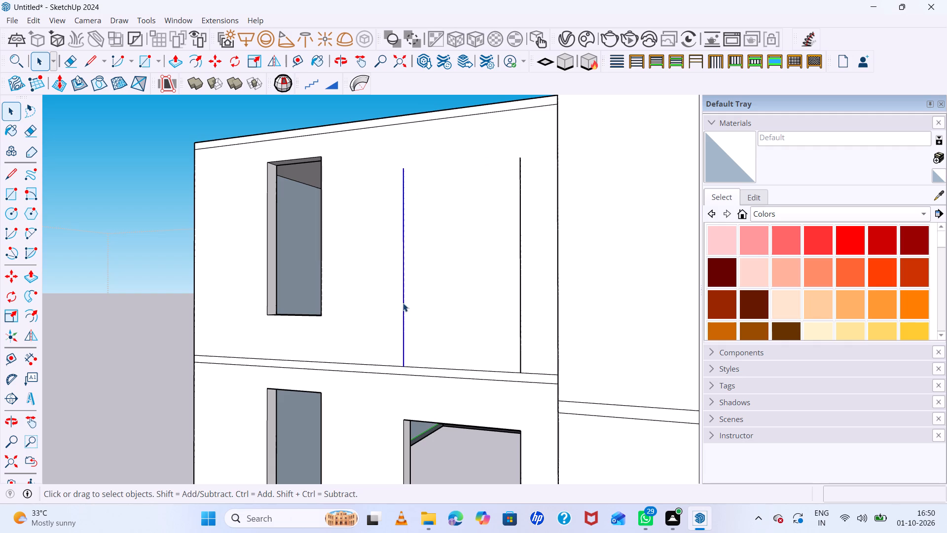
key("Delete")
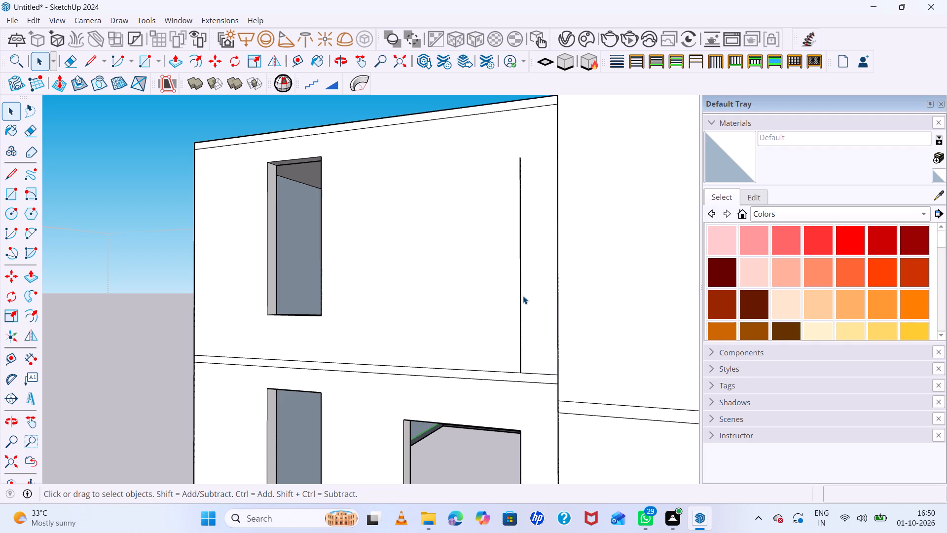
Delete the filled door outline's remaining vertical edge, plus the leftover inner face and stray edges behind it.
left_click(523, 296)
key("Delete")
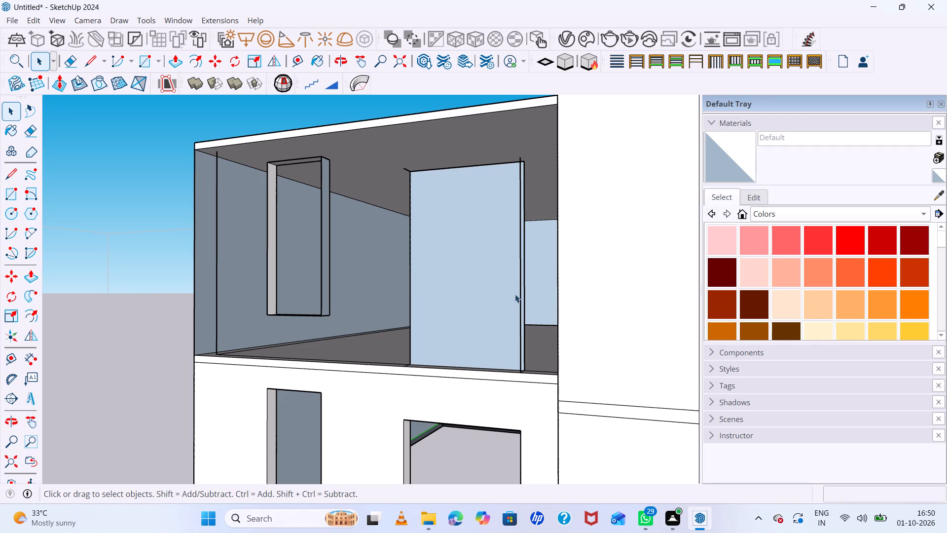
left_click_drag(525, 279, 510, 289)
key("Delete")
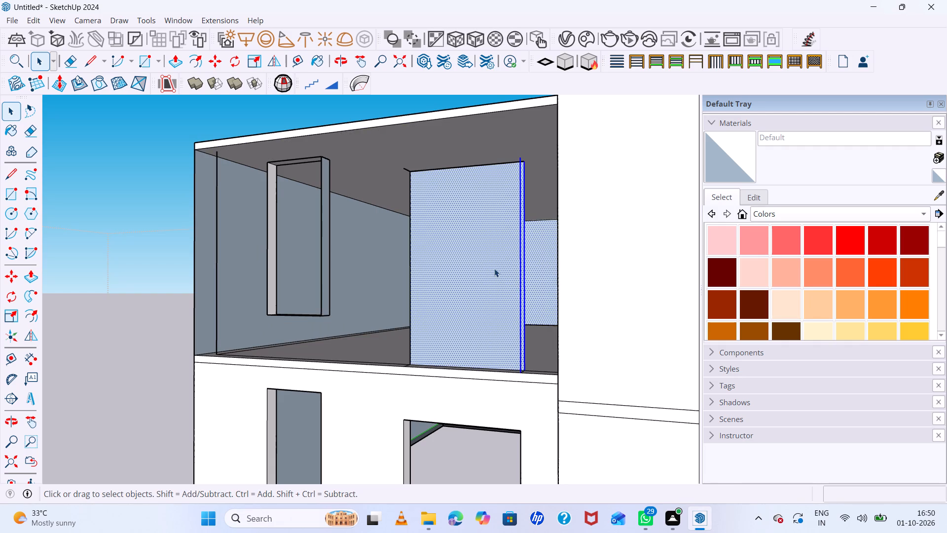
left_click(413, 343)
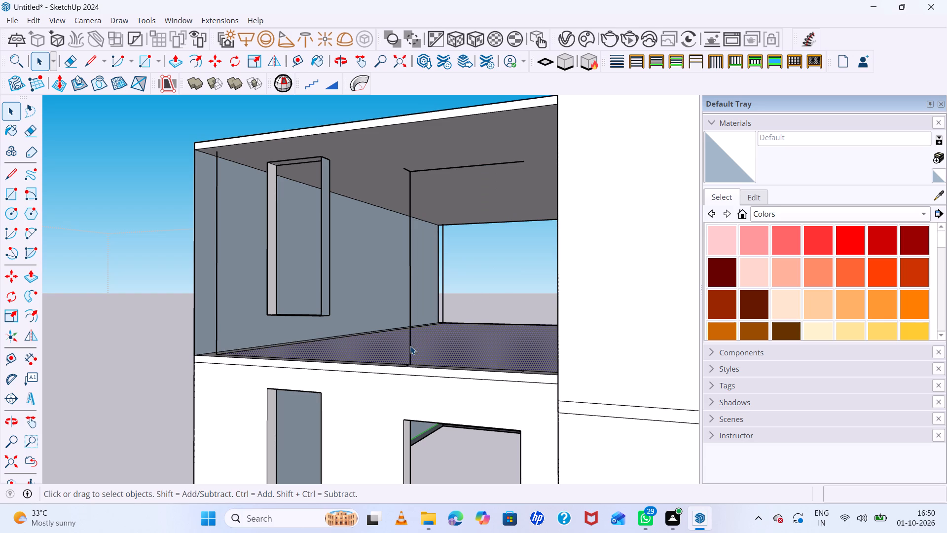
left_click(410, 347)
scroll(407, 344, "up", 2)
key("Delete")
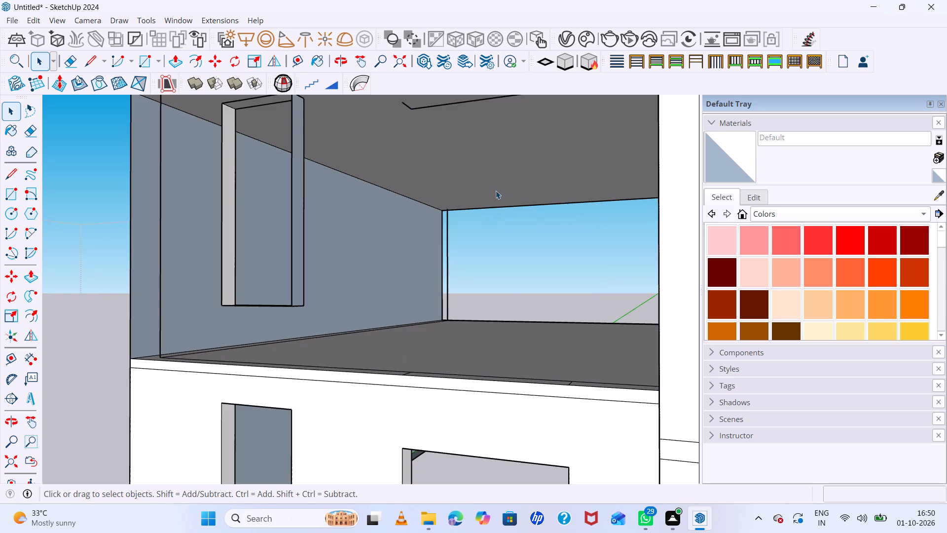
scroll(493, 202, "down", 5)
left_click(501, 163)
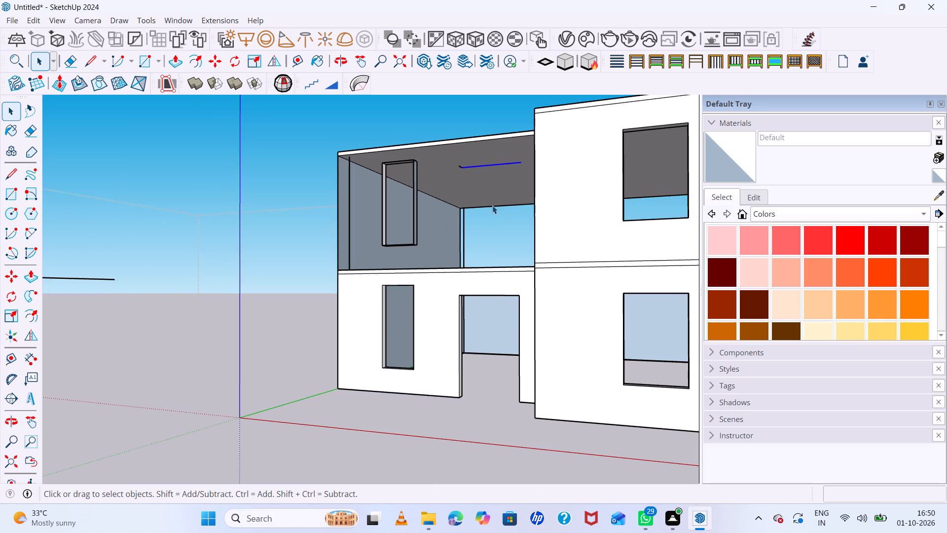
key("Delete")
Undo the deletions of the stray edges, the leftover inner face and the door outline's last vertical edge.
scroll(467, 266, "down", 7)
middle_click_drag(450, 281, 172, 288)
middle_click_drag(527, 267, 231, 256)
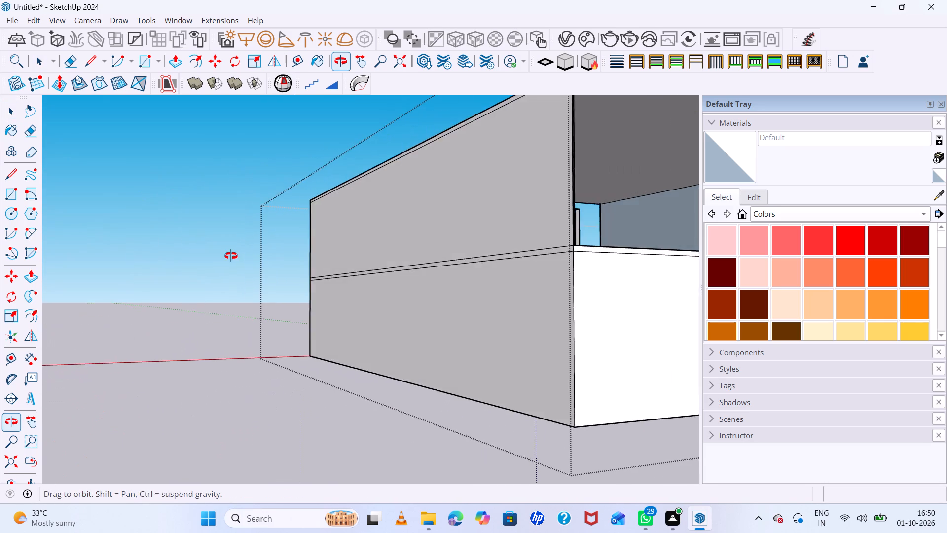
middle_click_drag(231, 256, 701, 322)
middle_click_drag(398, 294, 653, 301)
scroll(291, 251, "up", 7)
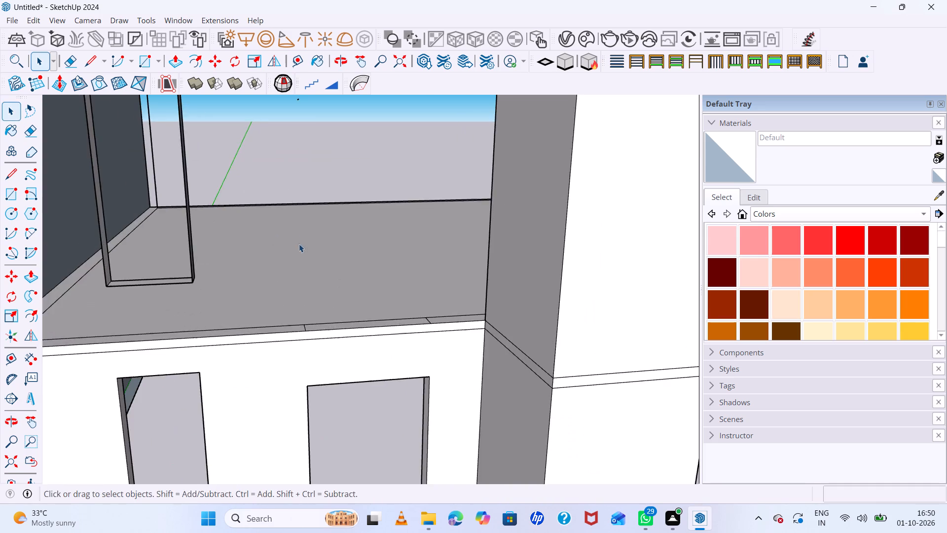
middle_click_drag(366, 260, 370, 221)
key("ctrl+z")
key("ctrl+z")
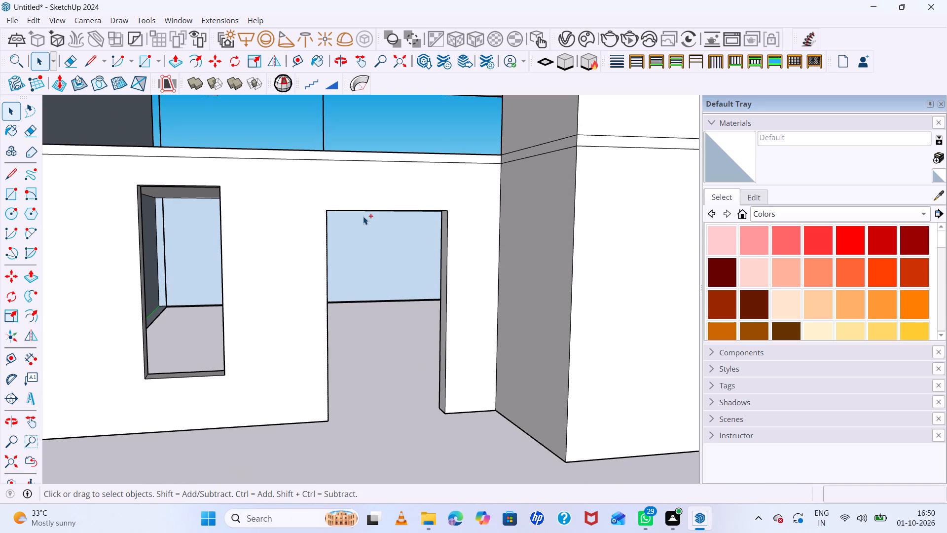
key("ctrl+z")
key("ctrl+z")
Delete the remaining vertical edge of the filled door outline on the upper-storey front wall.
scroll(363, 216, "down", 10)
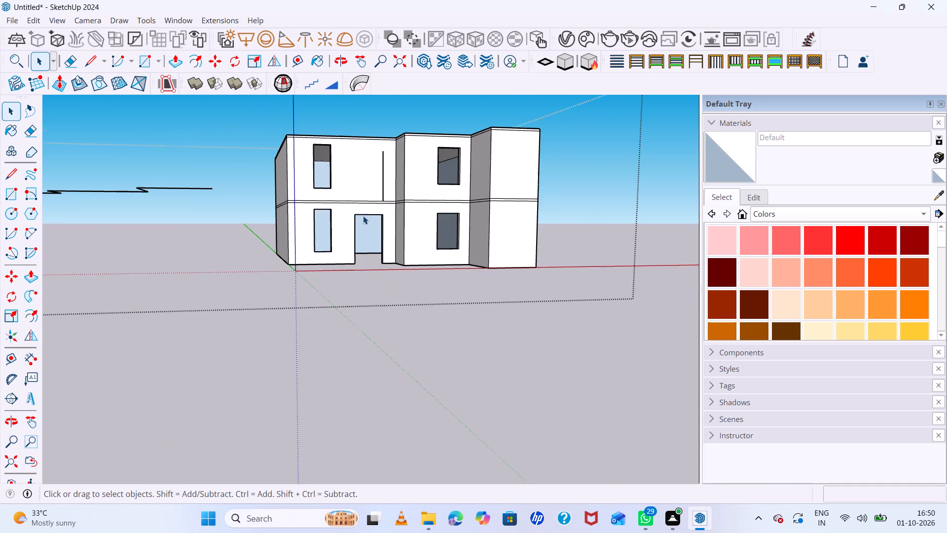
middle_click_drag(372, 222, 371, 278)
scroll(375, 185, "up", 8)
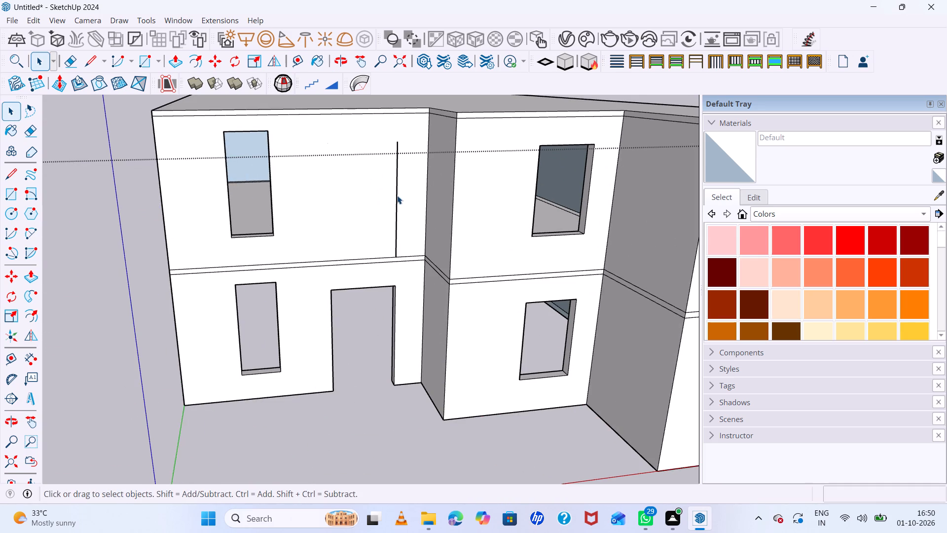
left_click(397, 195)
key("Delete")
Widen the upper-storey front window opening by about 7' 10" toward the filled door area with Push/Pull.
key("o")
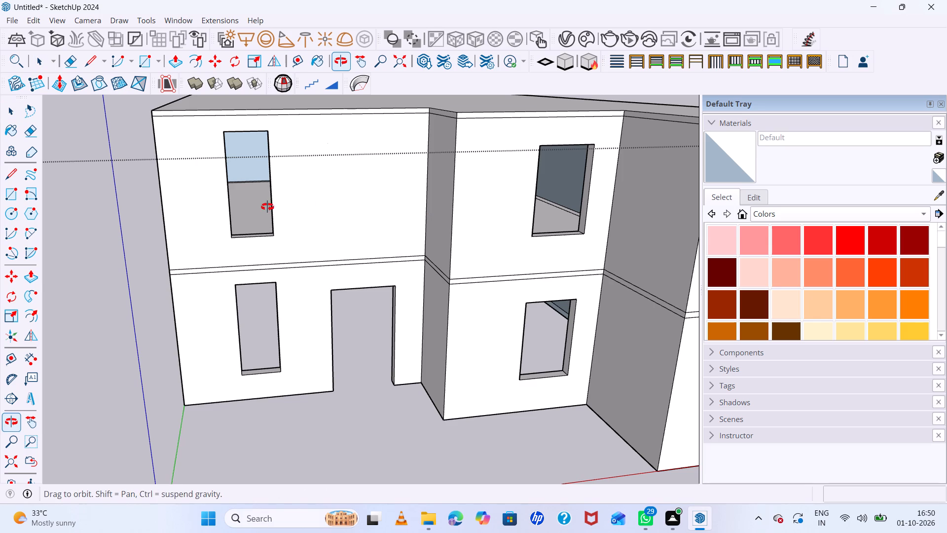
key("p")
left_click(269, 202)
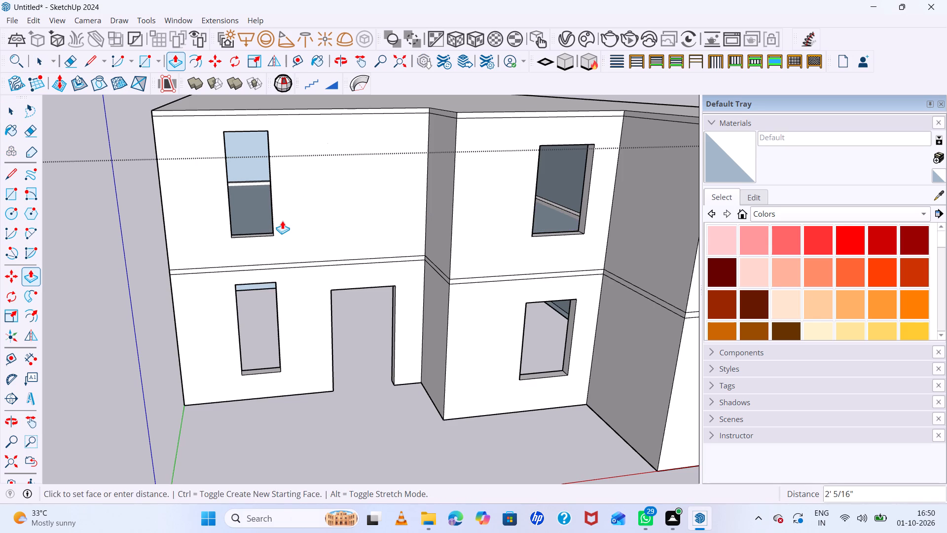
key("Escape")
middle_click_drag(269, 221, 381, 230)
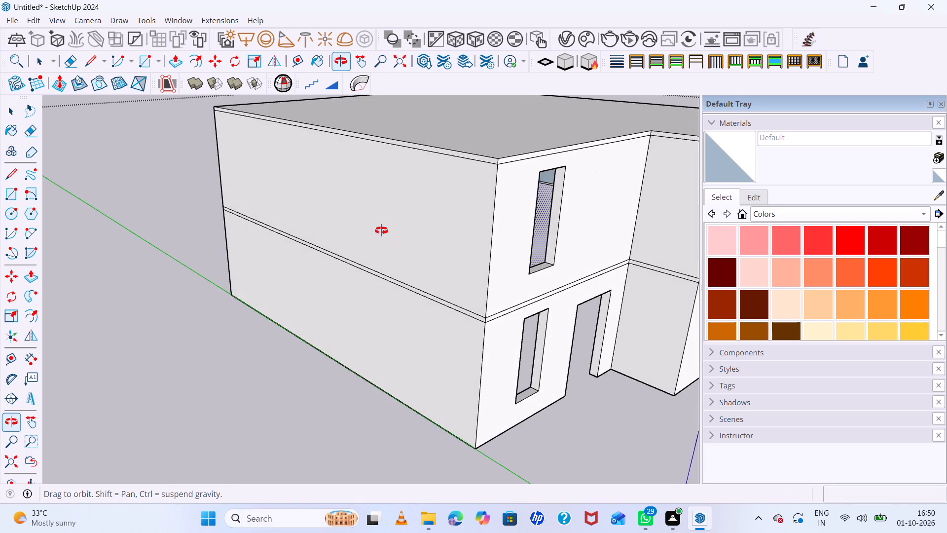
middle_click_drag(381, 230, 368, 223)
left_click(505, 204)
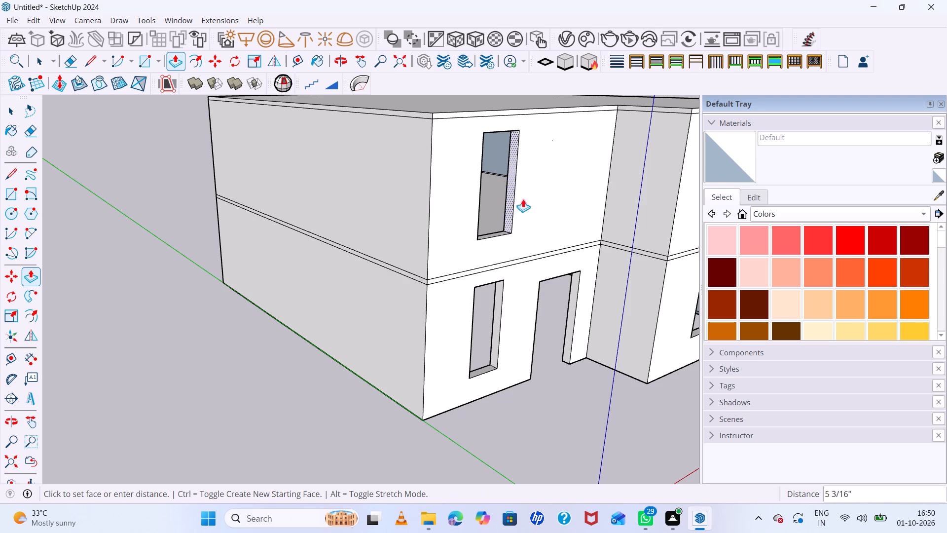
middle_click_drag(565, 199, 472, 215)
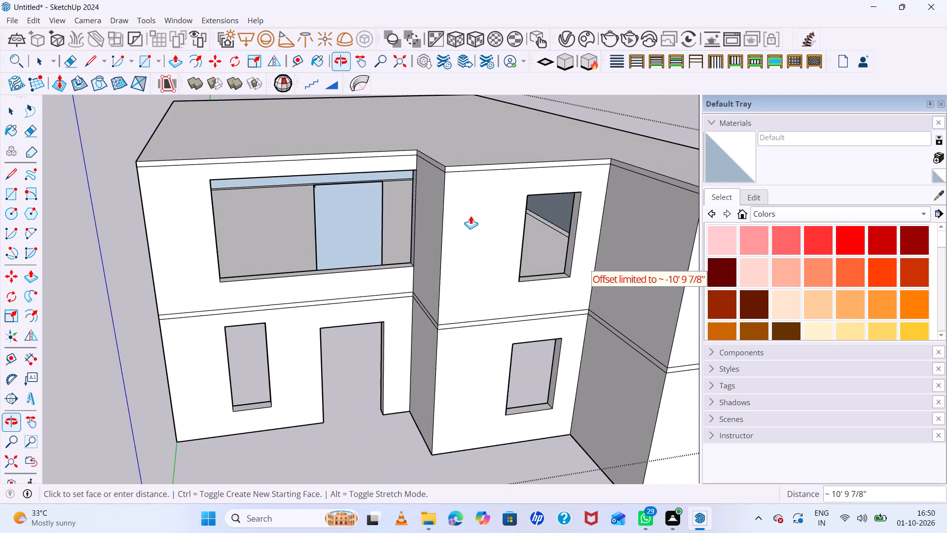
left_click(372, 228)
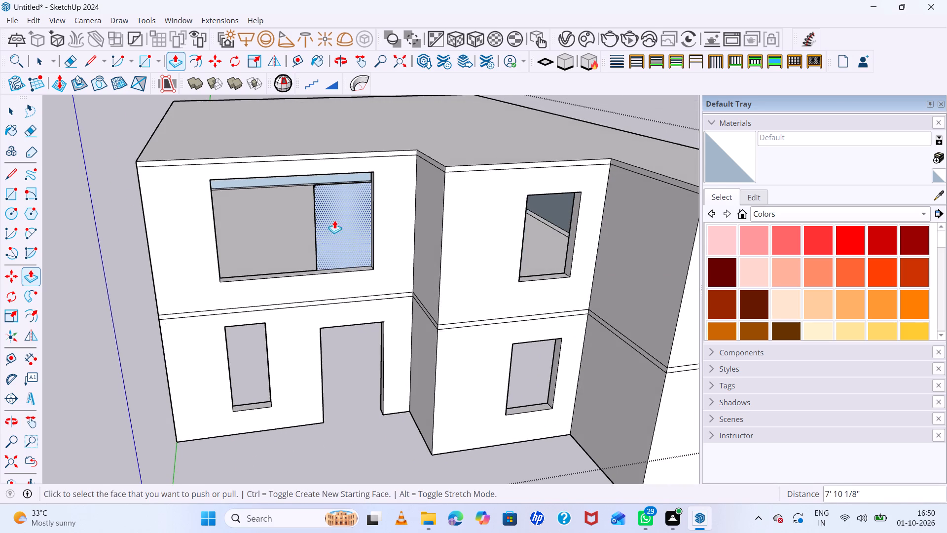
Delete the leftover inner wall face inside the widened upper-storey window opening.
key("space")
triple_click(333, 217)
left_click(333, 216)
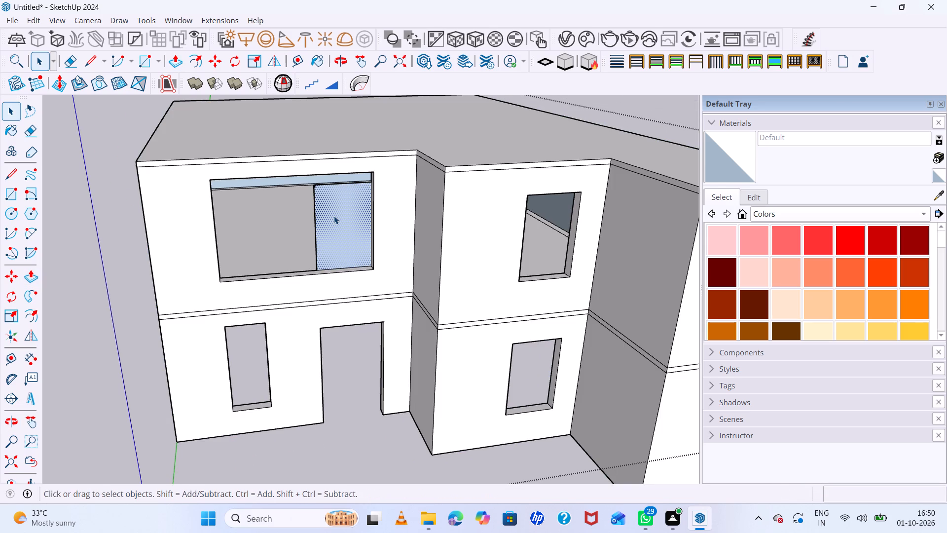
left_click(334, 216)
left_click(334, 216)
key("Delete")
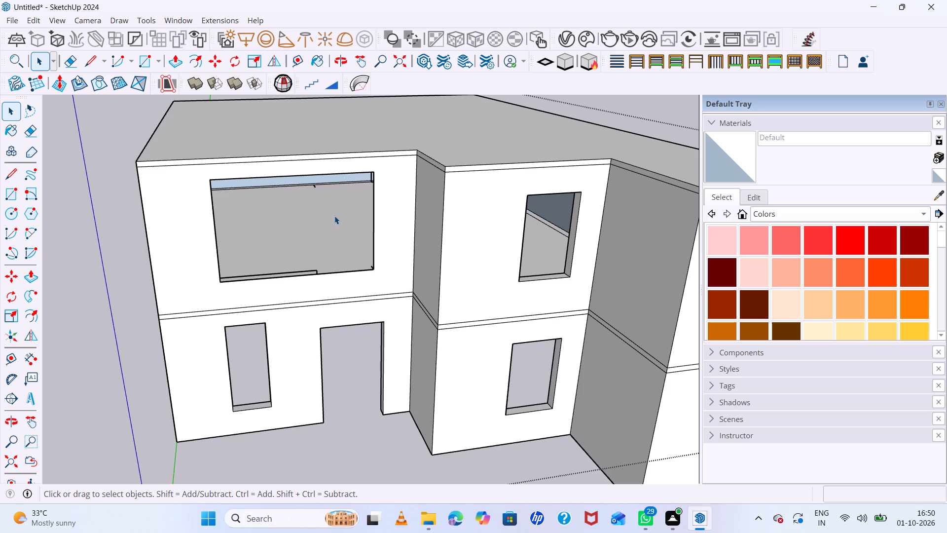
Push/Pull the widened window opening's jamb nearest the house's outer corner by about 3/4".
middle_click_drag(334, 216, 344, 185)
scroll(344, 185, "down", 6)
middle_click_drag(362, 194, 344, 201)
scroll(313, 191, "up", 6)
key("p")
middle_click_drag(304, 181, 253, 235)
left_click(180, 292)
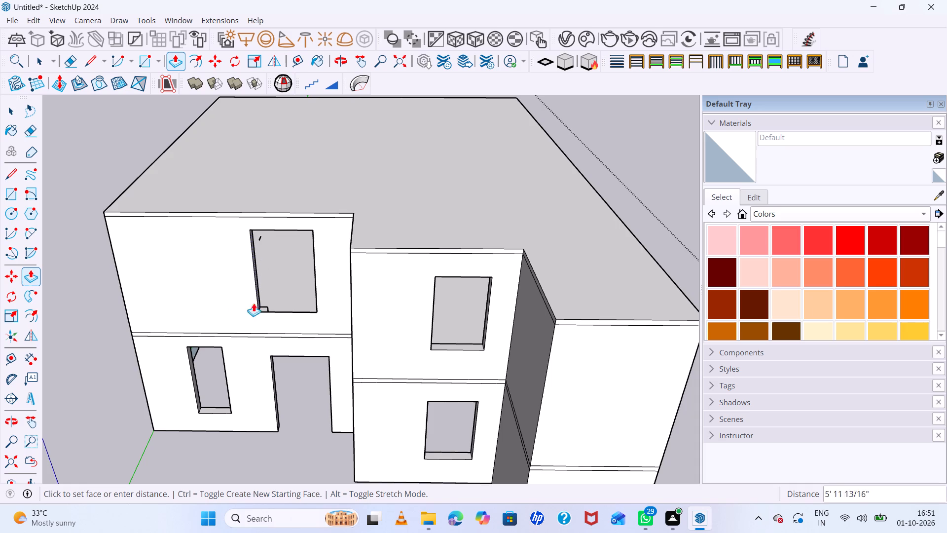
left_click(178, 305)
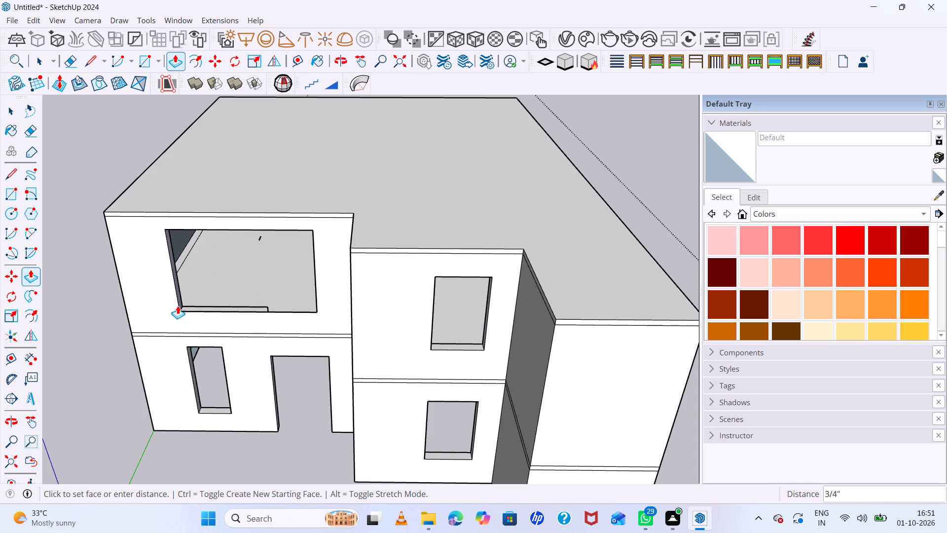
Delete the short stray edge visible inside the widened upper-storey window opening.
middle_click_drag(274, 298, 279, 249)
scroll(273, 164, "up", 7)
scroll(278, 188, "down", 3)
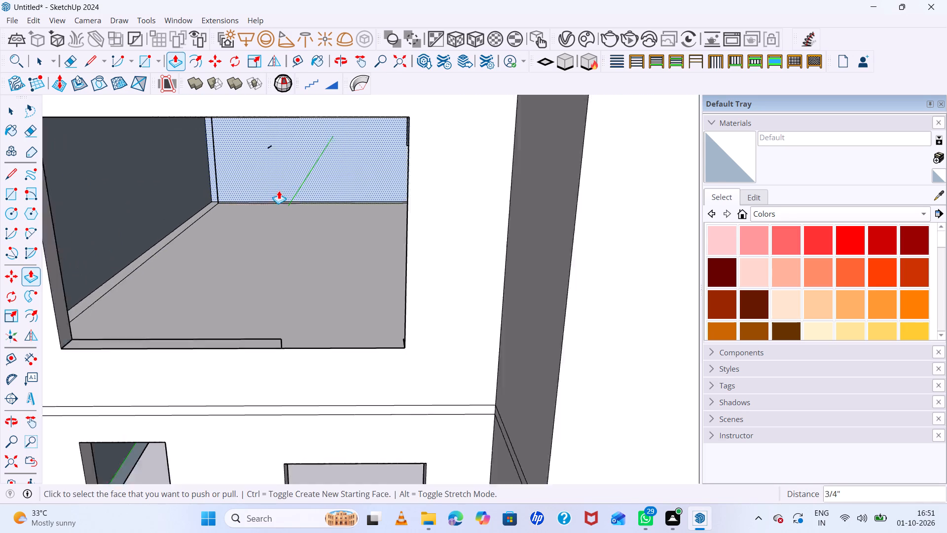
scroll(279, 190, "down", 1)
key("space")
left_click(274, 156)
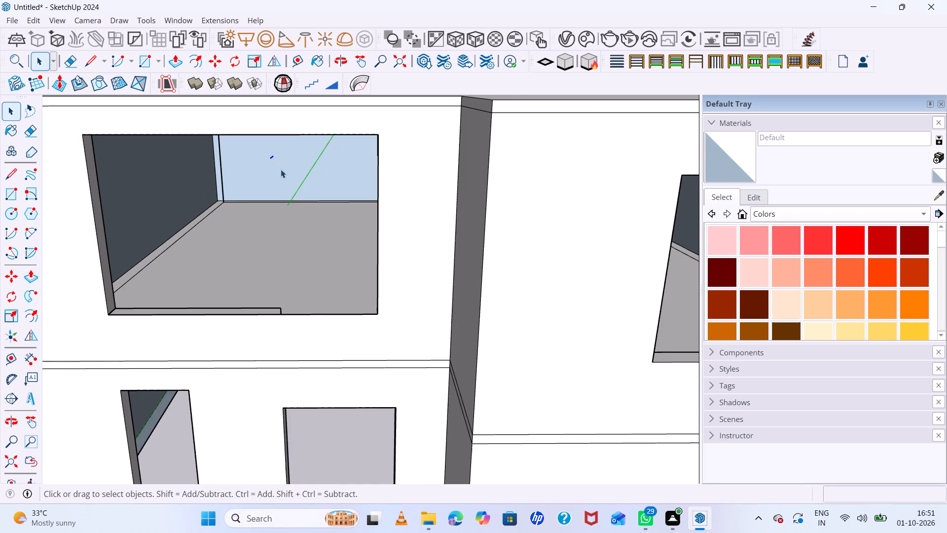
key("Delete")
Examine the house's front facade, including the widened upper-storey window and the neighbouring openings.
middle_click_drag(324, 240, 324, 250)
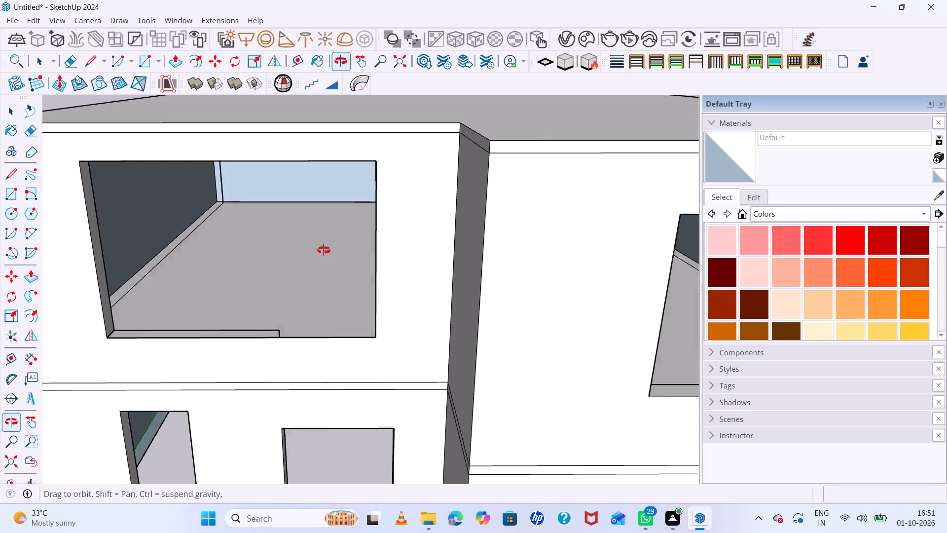
middle_click_drag(324, 250, 323, 255)
scroll(323, 255, "down", 9)
middle_click_drag(343, 299, 362, 199)
scroll(364, 227, "up", 6)
scroll(456, 273, "down", 4)
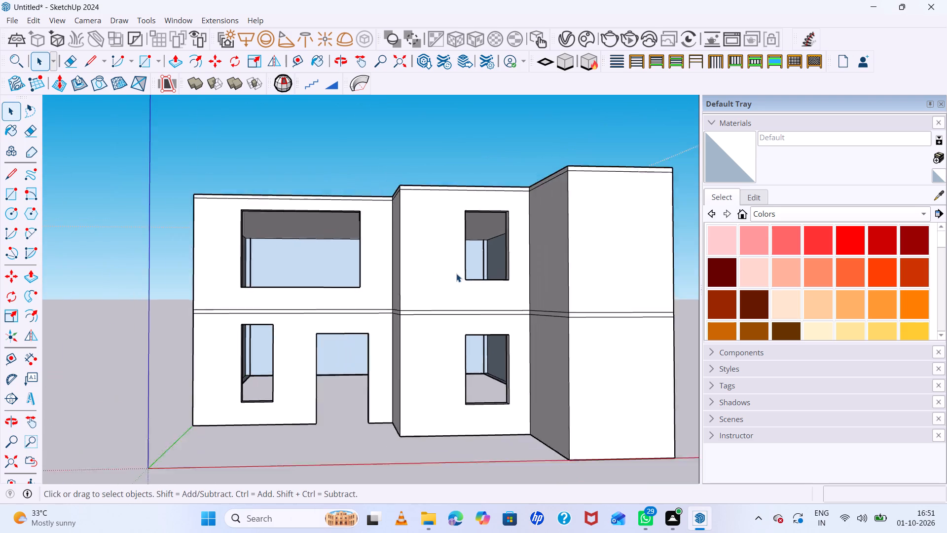
middle_click_drag(476, 280, 474, 295)
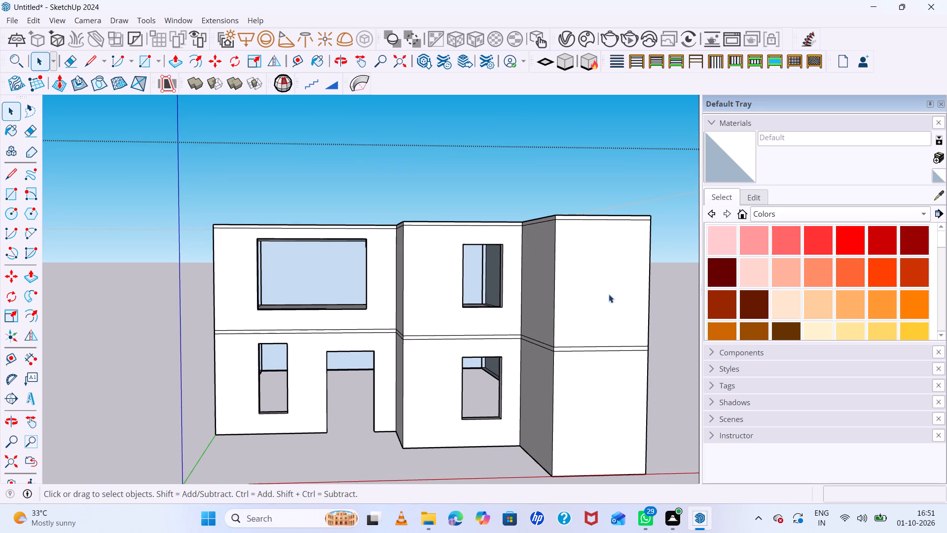
scroll(569, 270, "up", 6)
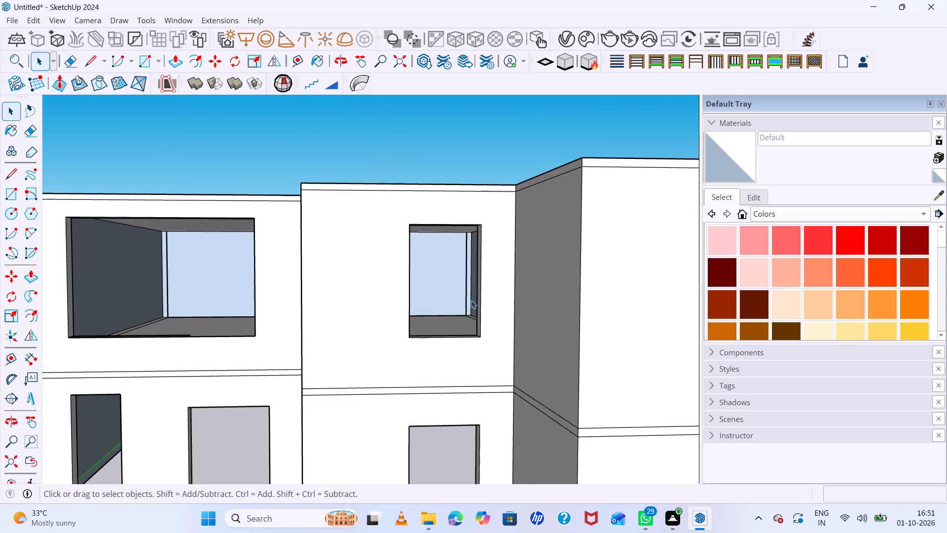
middle_click(465, 309)
scroll(447, 244, "down", 6)
middle_click_drag(452, 270, 444, 320)
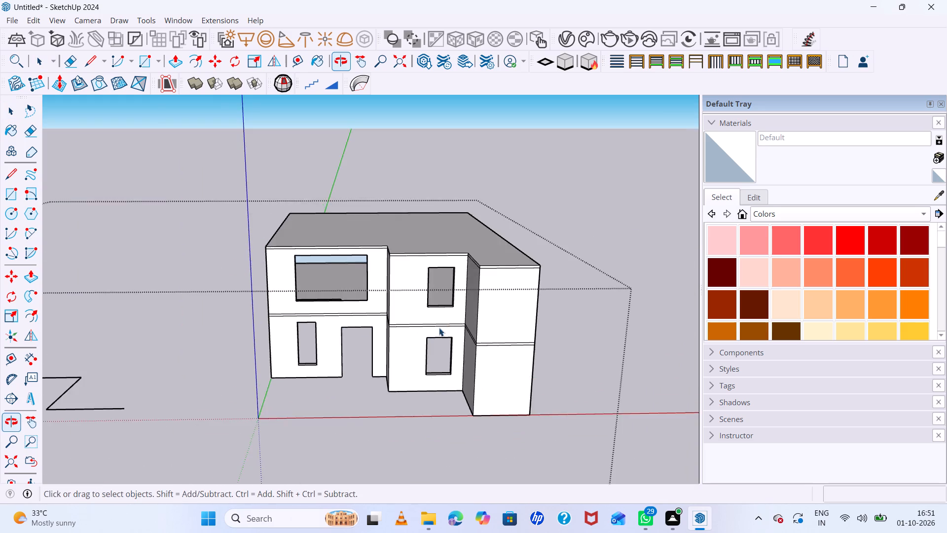
Push/Pull the sill of the upper-storey window beside the projecting end wing down by about 1' 7 7/16".
scroll(439, 328, "up", 12)
left_click(444, 280)
scroll(445, 280, "up", 5)
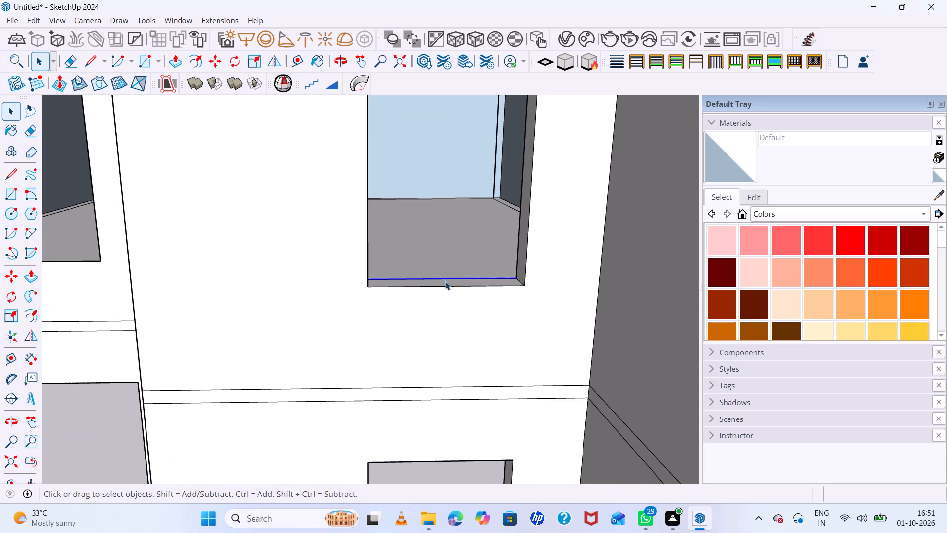
left_click(447, 285)
left_click(447, 282)
scroll(447, 282, "up", 5)
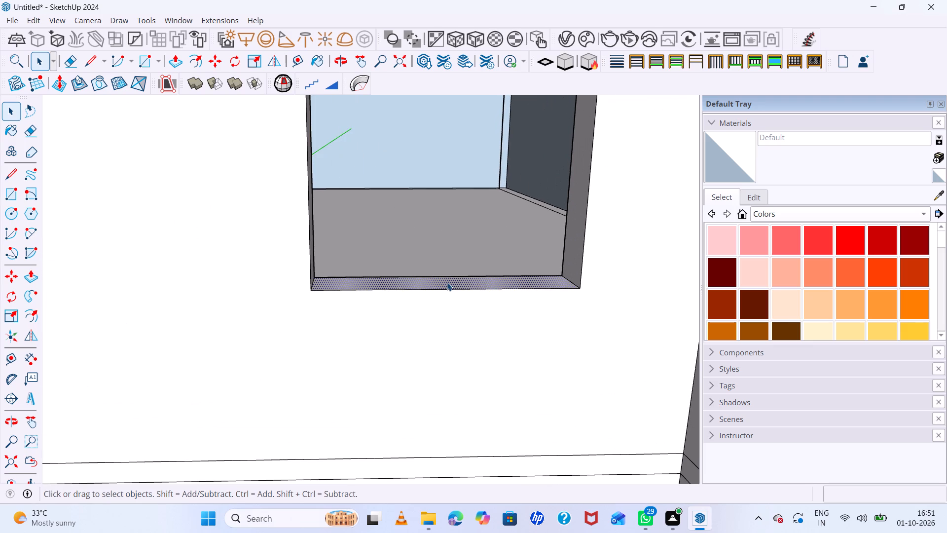
key("p")
left_click(447, 282)
scroll(451, 318, "down", 6)
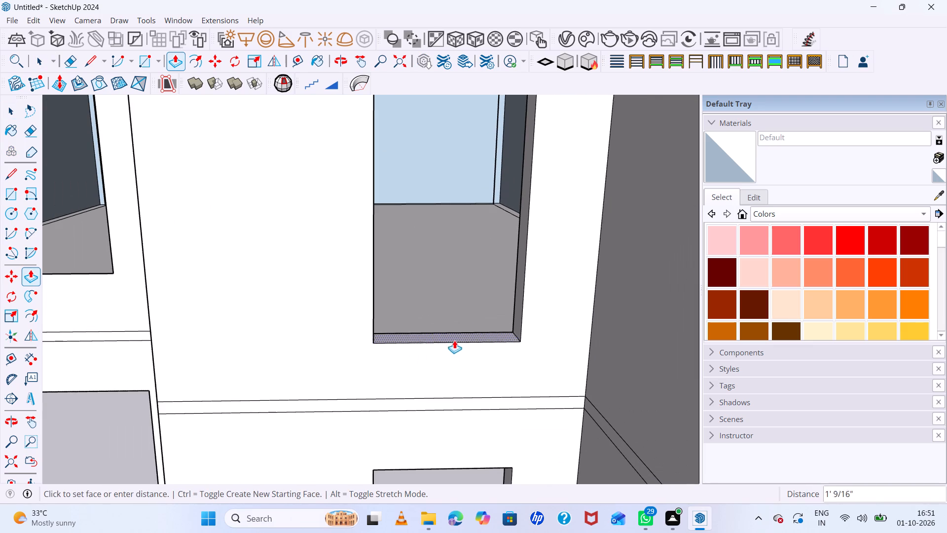
left_click(454, 359)
scroll(401, 267, "down", 7)
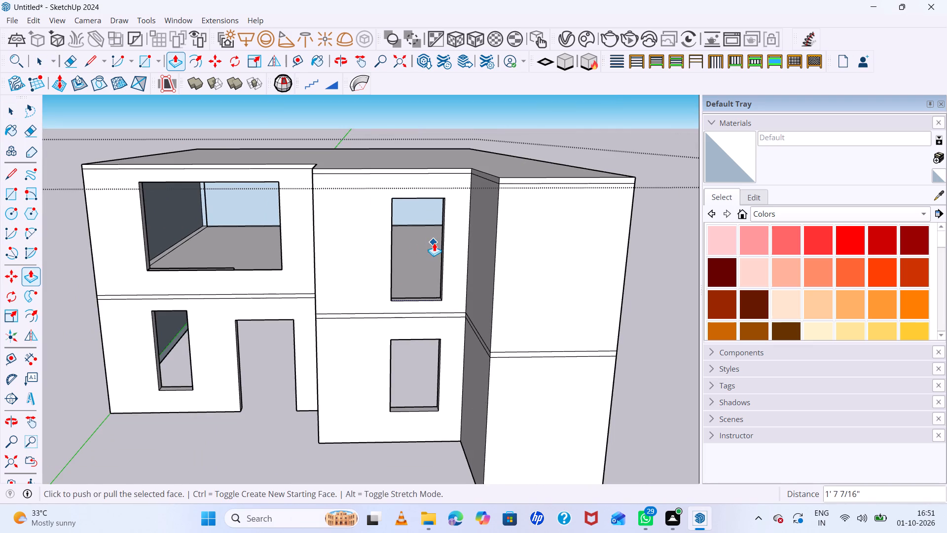
Examine the upper-storey window beside the end wing from several angles, including its jambs and the opening below it.
middle_click_drag(434, 244, 410, 252)
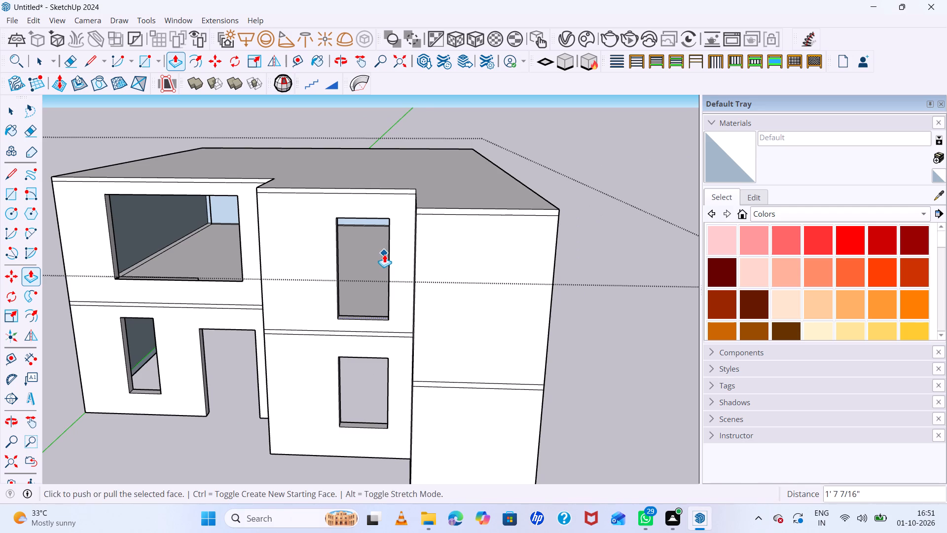
middle_click_drag(374, 250, 304, 235)
scroll(194, 226, "down", 5)
scroll(169, 232, "up", 1)
middle_click_drag(169, 232, 267, 239)
scroll(264, 239, "up", 5)
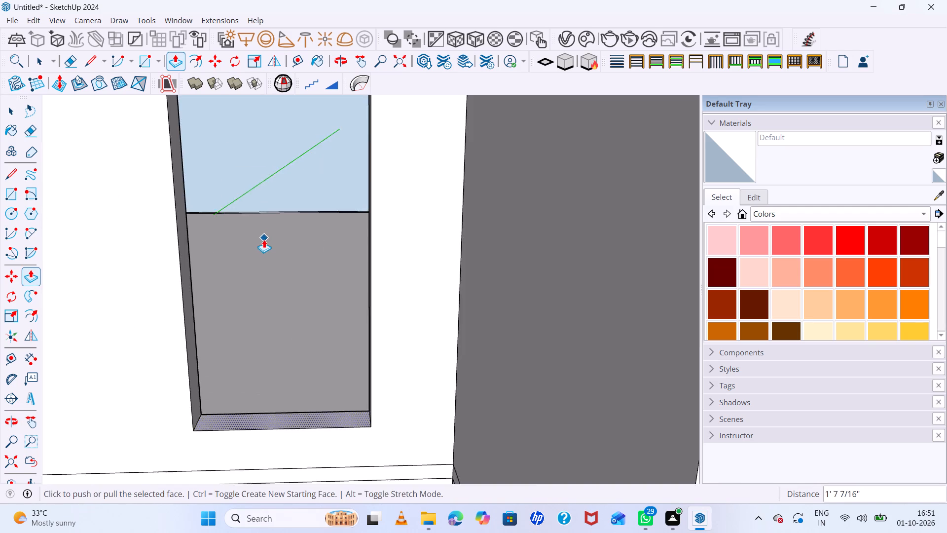
scroll(264, 239, "up", 5)
scroll(262, 238, "down", 6)
middle_click_drag(274, 238, 237, 244)
scroll(221, 237, "down", 7)
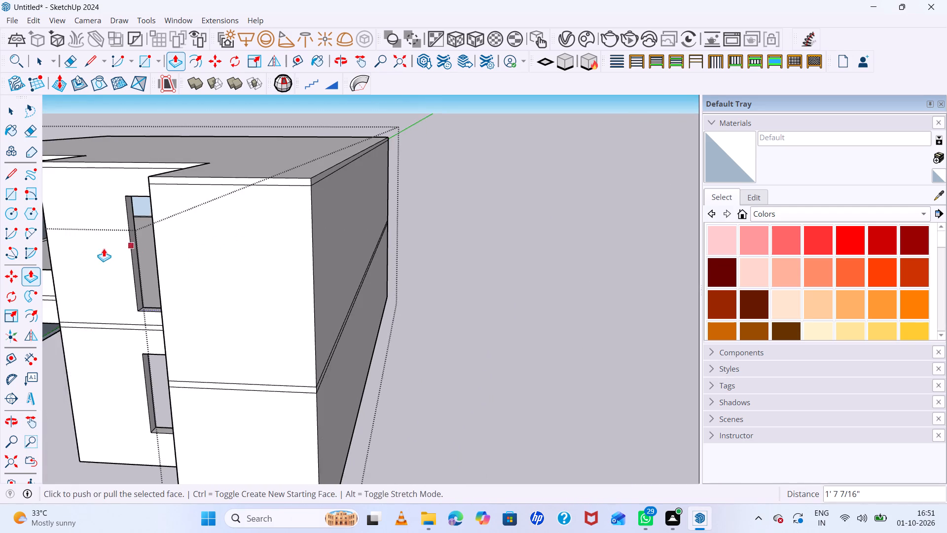
middle_click_drag(109, 248, 182, 215)
scroll(169, 232, "up", 8)
scroll(186, 232, "down", 6)
middle_click_drag(186, 234, 183, 227)
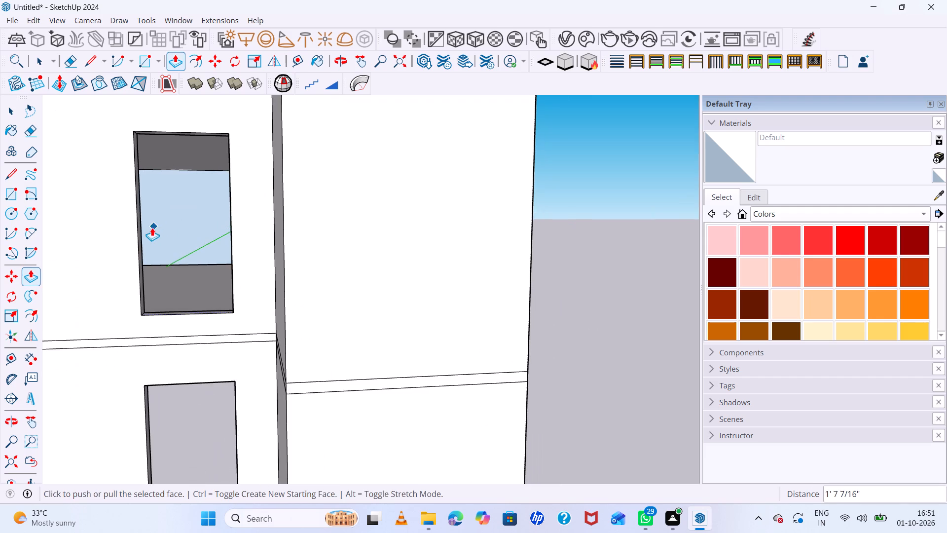
scroll(152, 228, "up", 6)
scroll(219, 235, "down", 6)
middle_click_drag(233, 238, 191, 244)
scroll(324, 219, "down", 4)
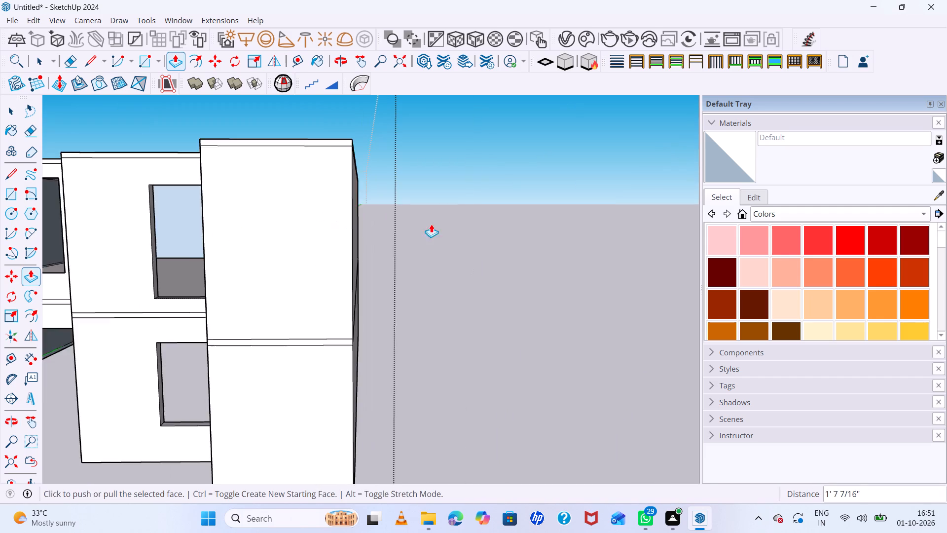
Push/Pull that upper-storey window's jamb farthest from the end wing about 9 1/2" inward to narrow the opening.
scroll(431, 224, "down", 8)
middle_click_drag(454, 226, 395, 251)
scroll(238, 239, "up", 8)
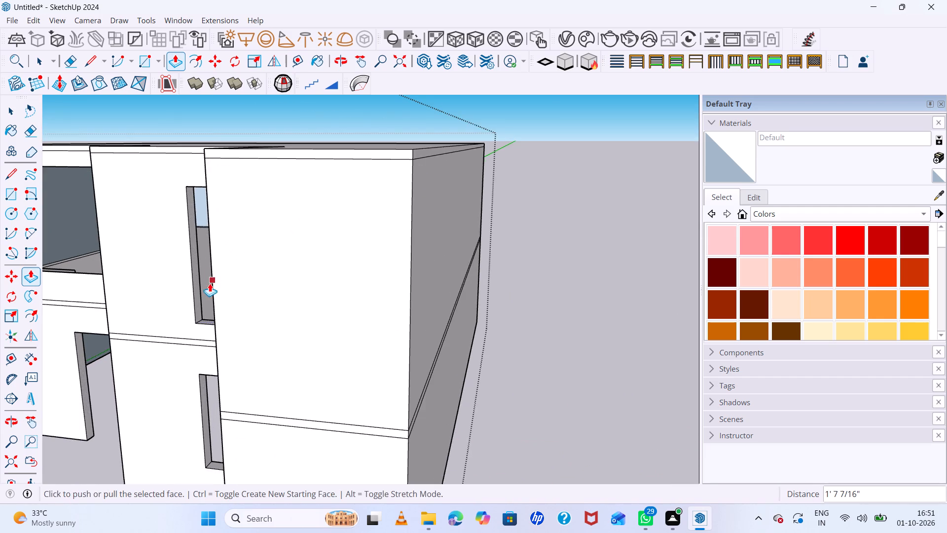
scroll(210, 284, "up", 6)
key("space")
left_click(169, 278)
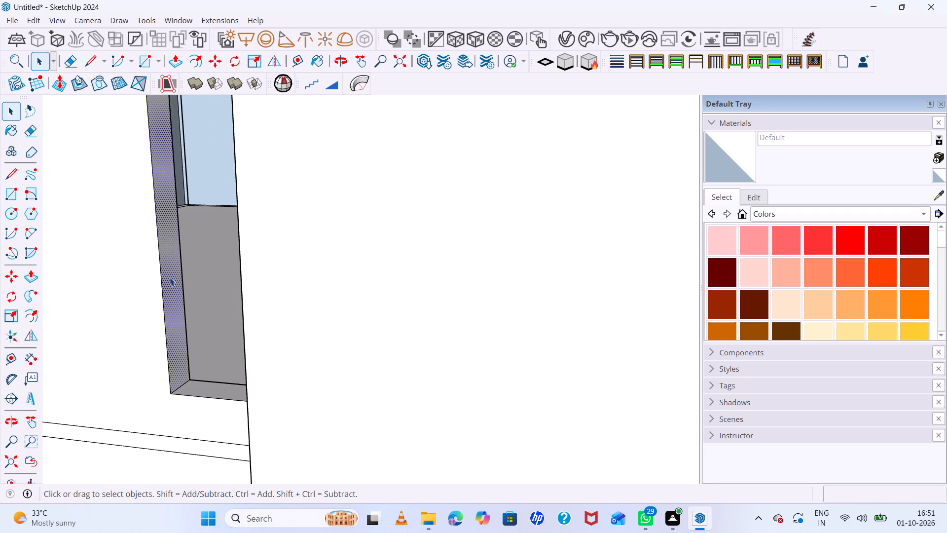
key("p")
left_click(170, 277)
scroll(200, 276, "down", 5)
scroll(200, 276, "up", 1)
middle_click_drag(200, 276, 278, 267)
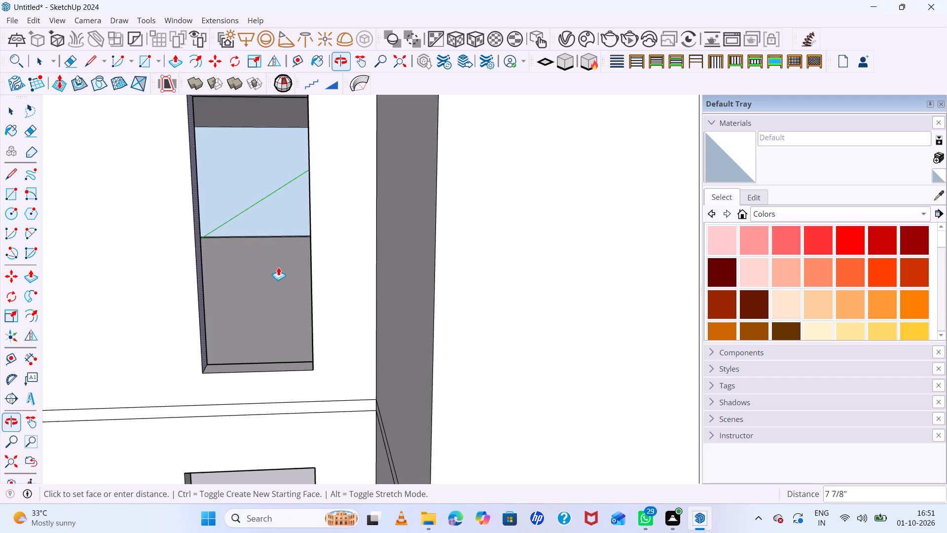
scroll(289, 277, "down", 3)
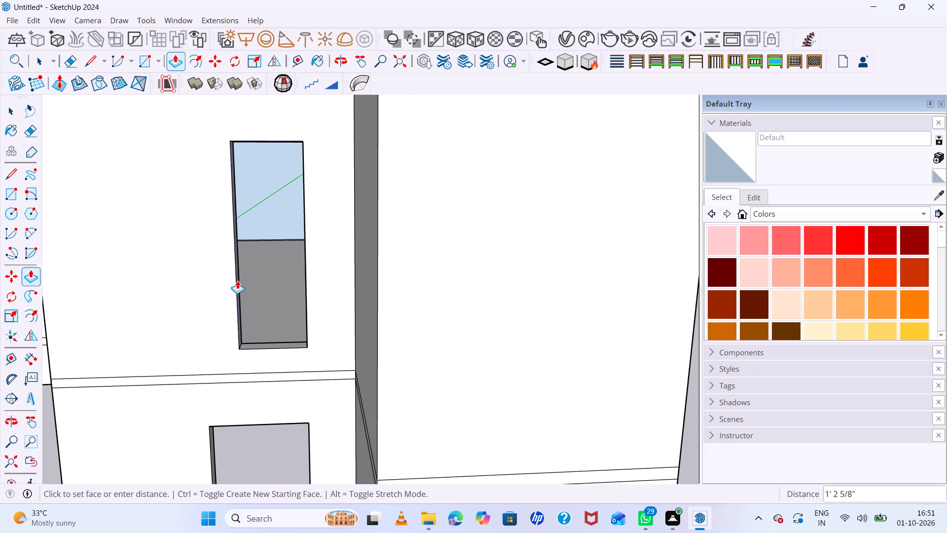
left_click(225, 286)
Push/Pull the head of the narrowed upper-storey window down by about 6 1/16" and clear the selection.
middle_click_drag(278, 254, 309, 191)
scroll(303, 210, "down", 4)
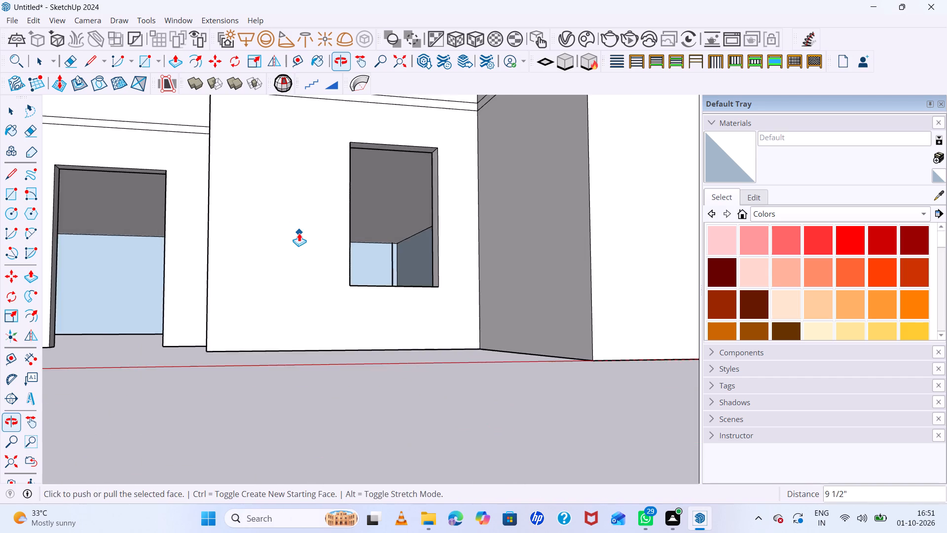
scroll(299, 233, "down", 10)
scroll(333, 254, "down", 5)
middle_click_drag(357, 260, 358, 296)
scroll(335, 187, "up", 4)
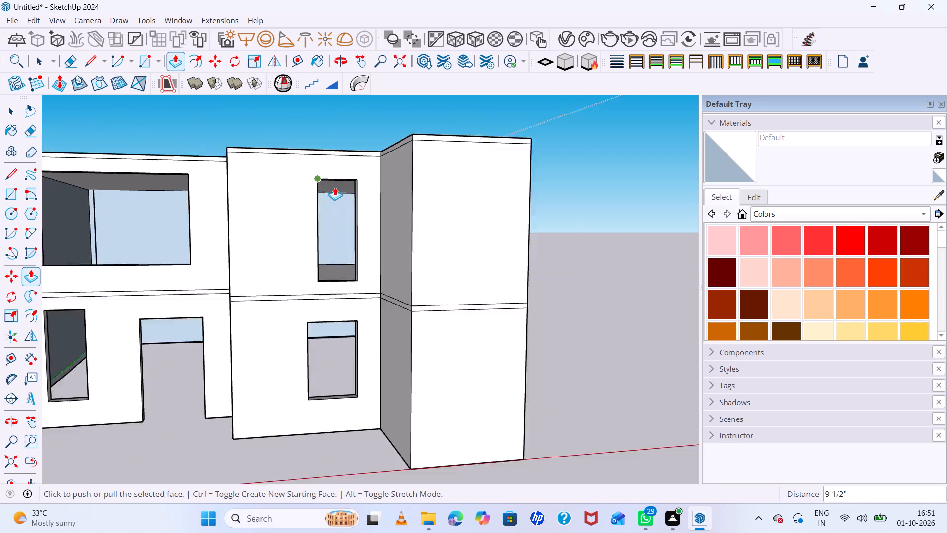
scroll(335, 187, "up", 10)
middle_click_drag(373, 207, 378, 185)
scroll(372, 201, "down", 11)
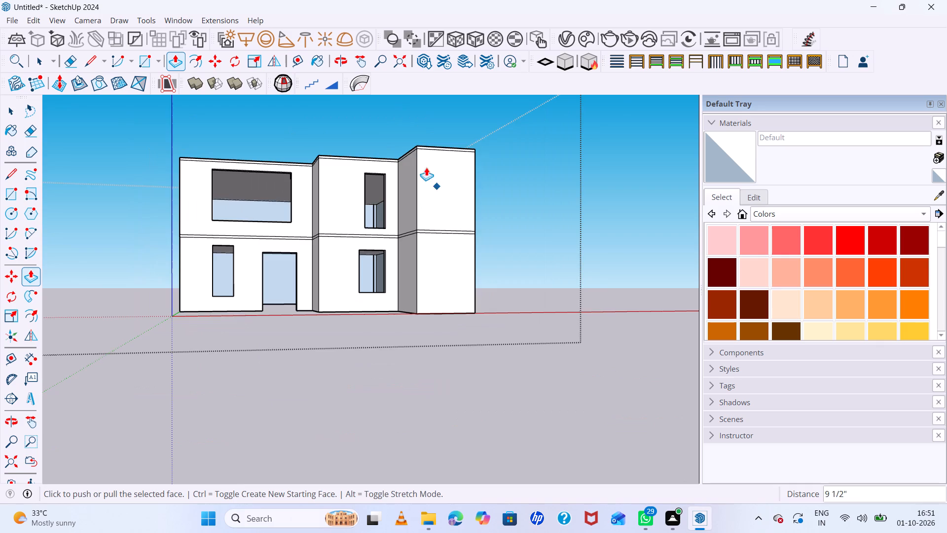
scroll(414, 149, "up", 13)
middle_click_drag(373, 185, 383, 103)
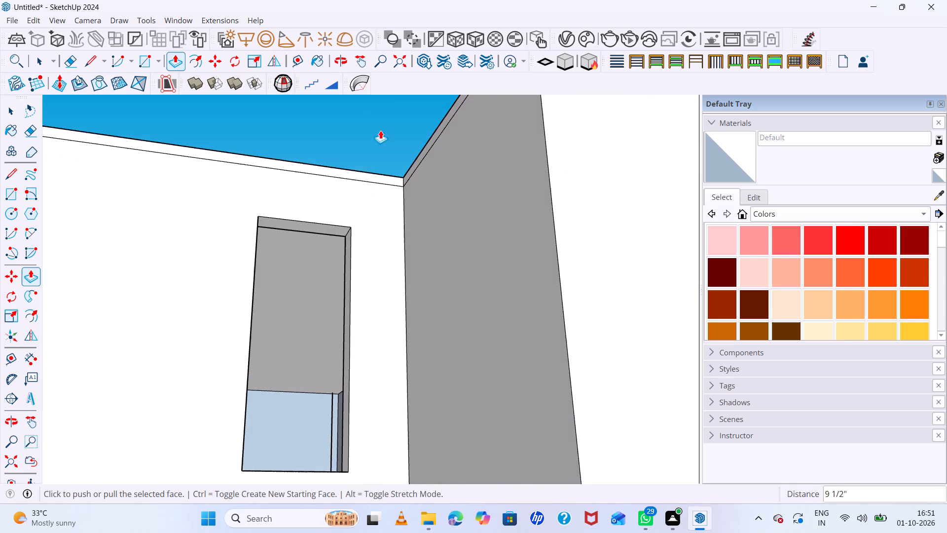
scroll(322, 229, "up", 4)
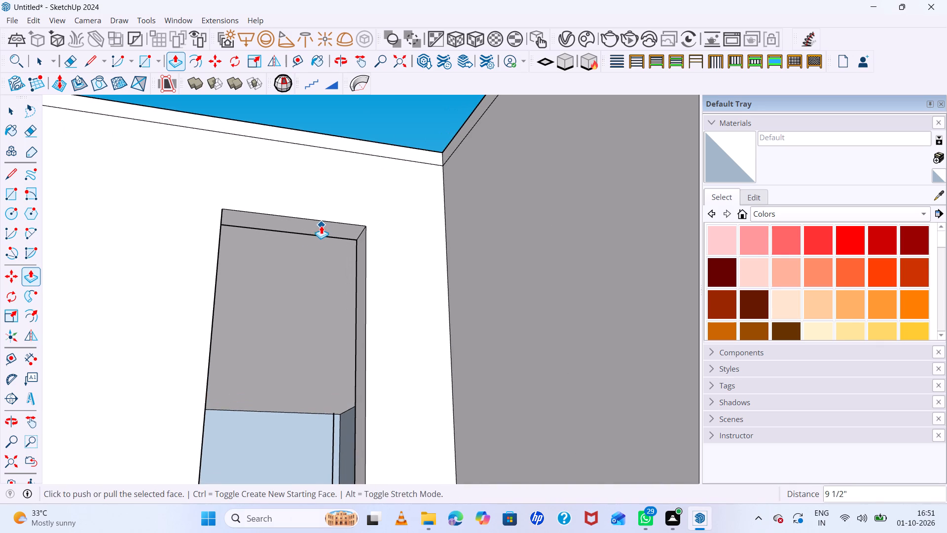
key("space")
left_click(324, 225)
key("p")
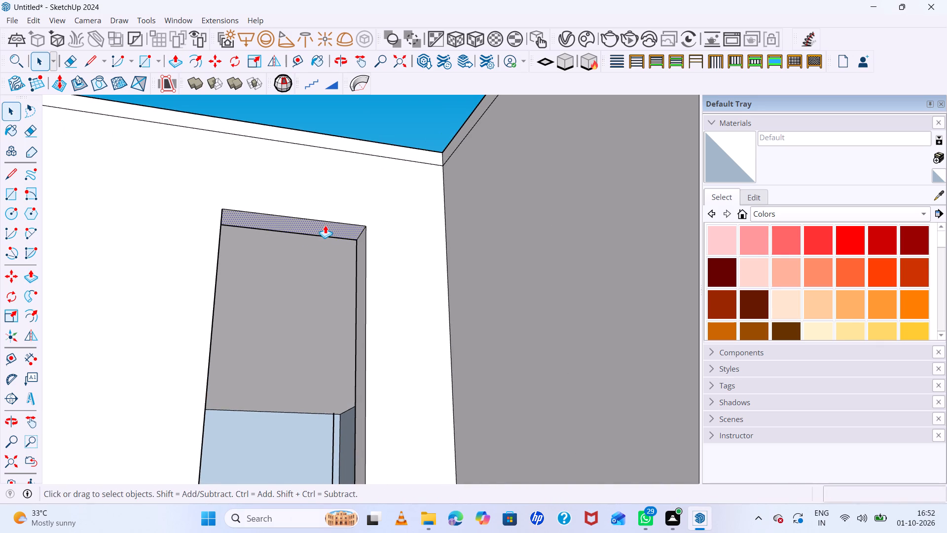
left_click(326, 225)
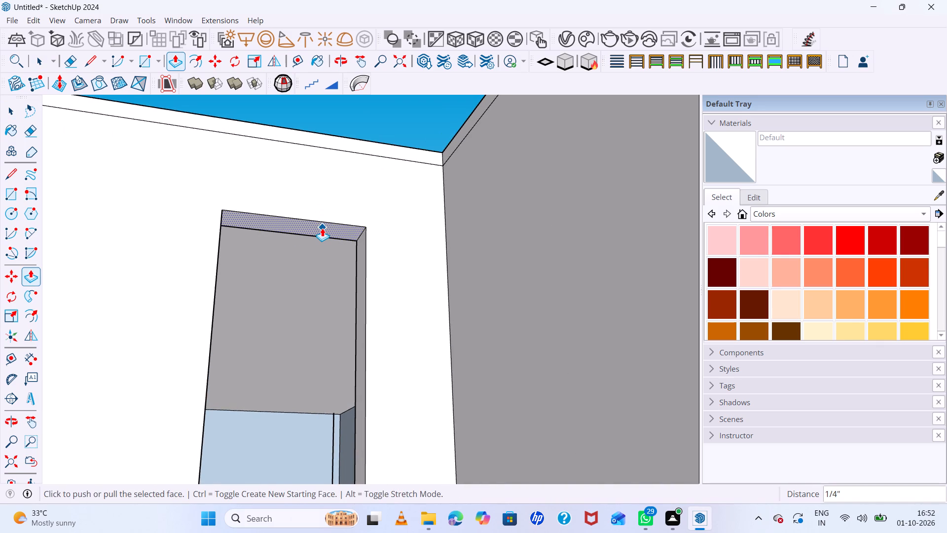
left_click(322, 228)
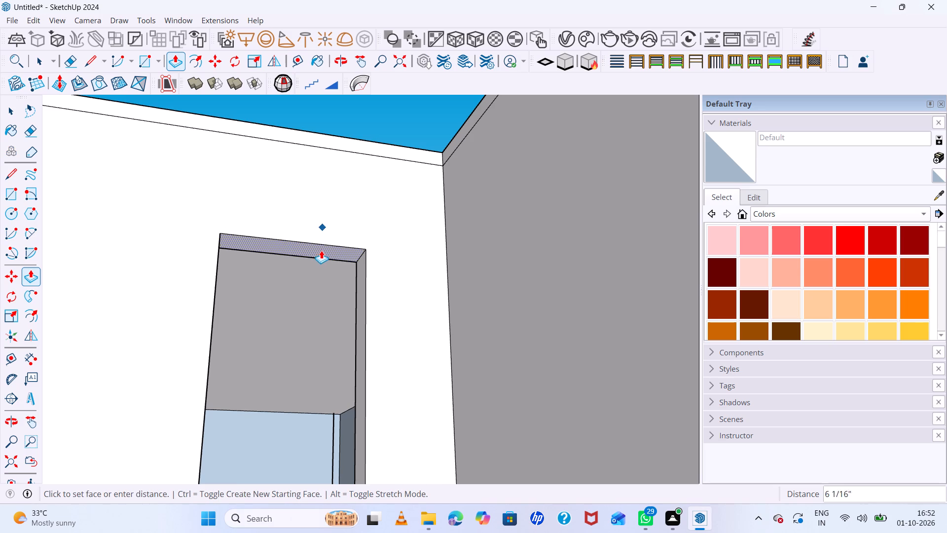
left_click(321, 250)
scroll(277, 189, "down", 13)
middle_click_drag(304, 213, 295, 290)
key("space")
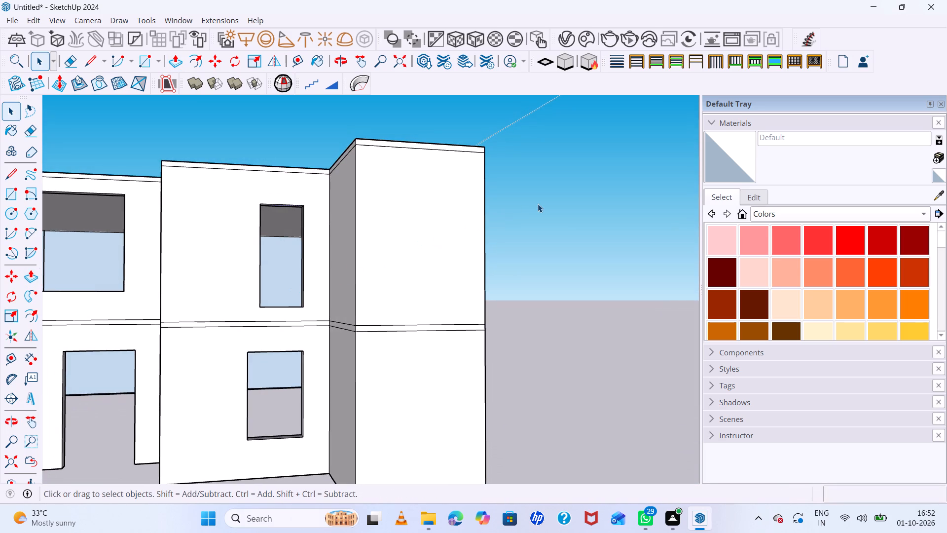
left_click(542, 204)
Examine the front facade and how the narrowed upper-storey window relates to the ground-floor window below it.
scroll(536, 209, "down", 6)
middle_click_drag(537, 228, 524, 279)
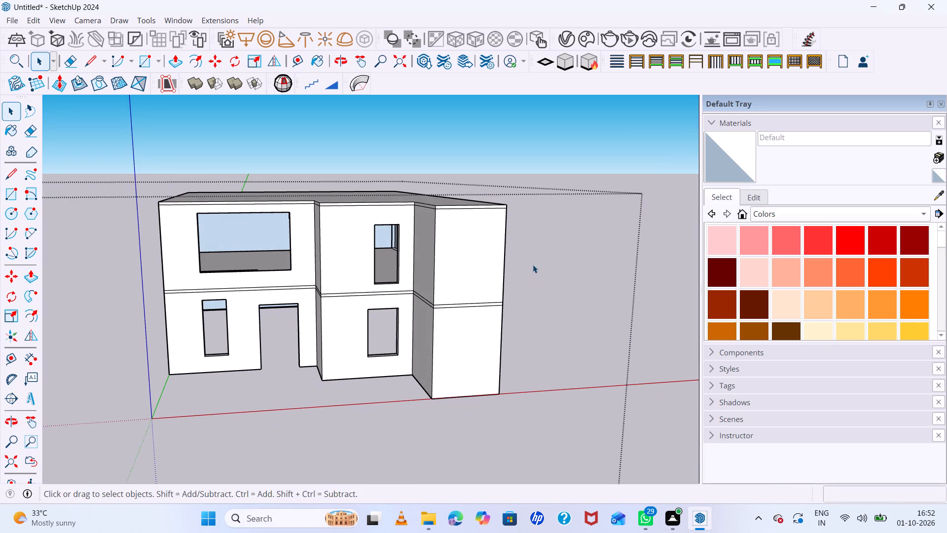
middle_click_drag(533, 257, 530, 236)
scroll(408, 266, "up", 9)
scroll(390, 368, "up", 5)
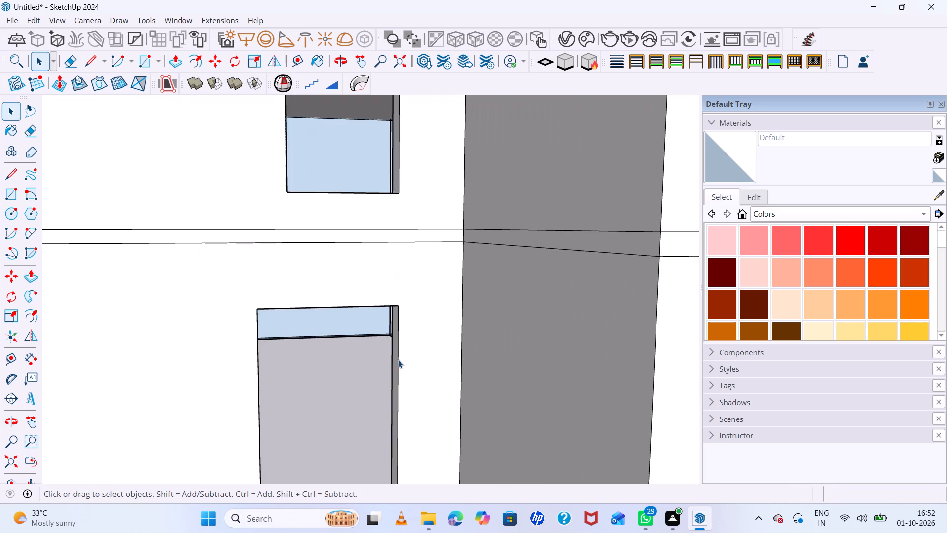
middle_click_drag(398, 358, 438, 325)
scroll(485, 320, "up", 1)
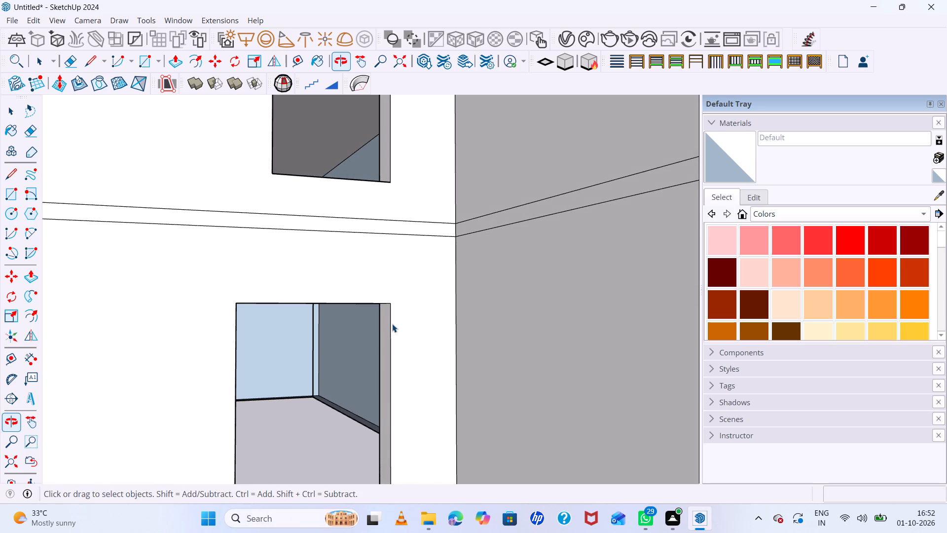
scroll(392, 324, "down", 14)
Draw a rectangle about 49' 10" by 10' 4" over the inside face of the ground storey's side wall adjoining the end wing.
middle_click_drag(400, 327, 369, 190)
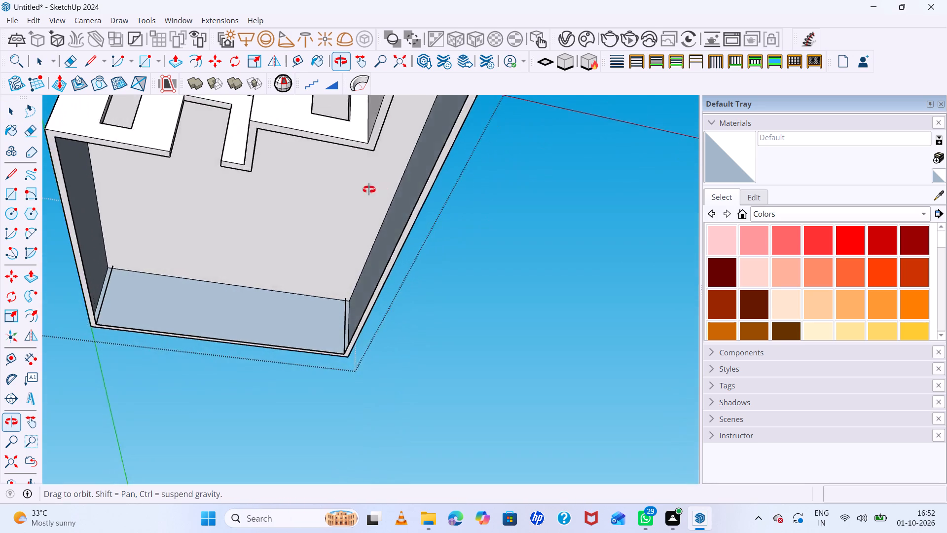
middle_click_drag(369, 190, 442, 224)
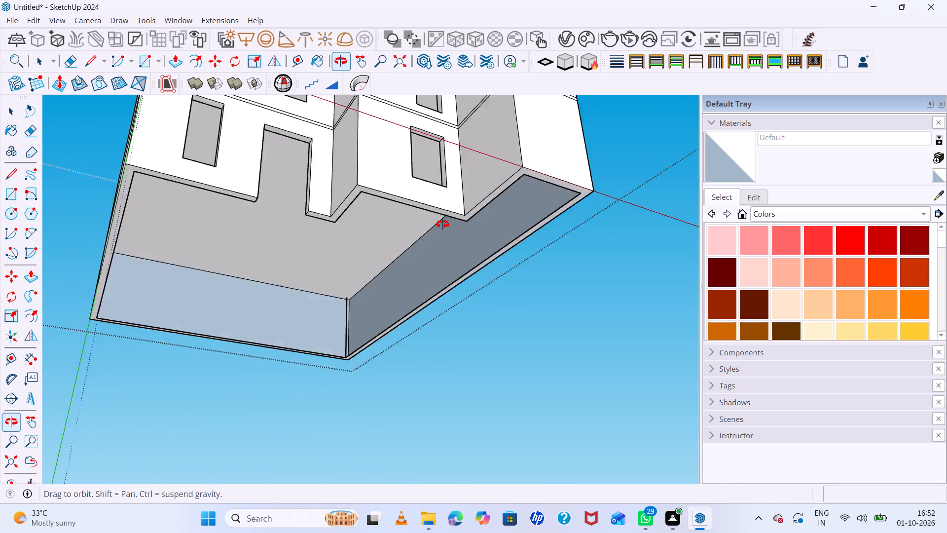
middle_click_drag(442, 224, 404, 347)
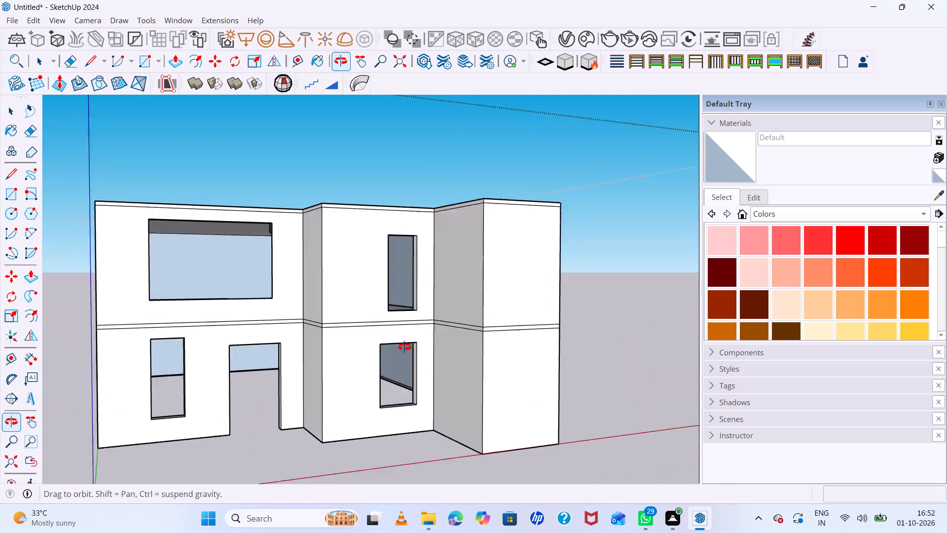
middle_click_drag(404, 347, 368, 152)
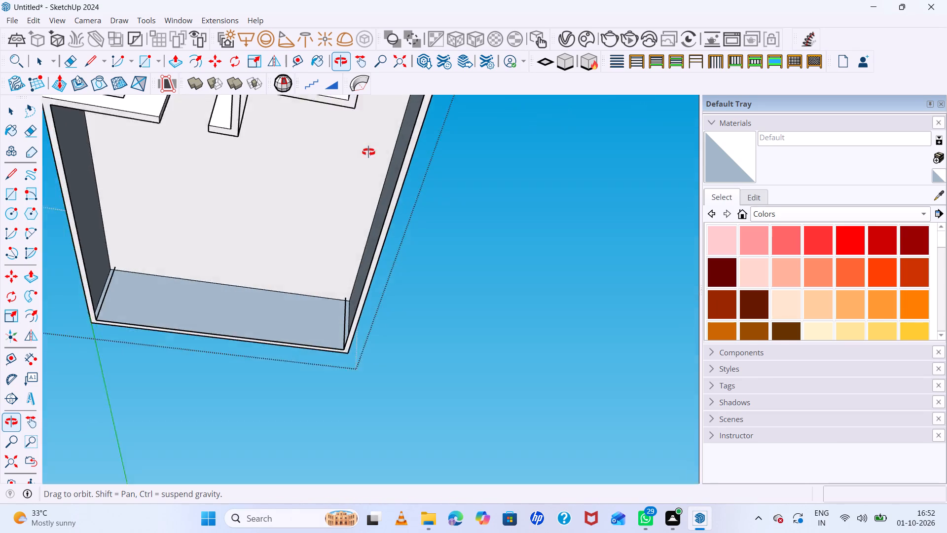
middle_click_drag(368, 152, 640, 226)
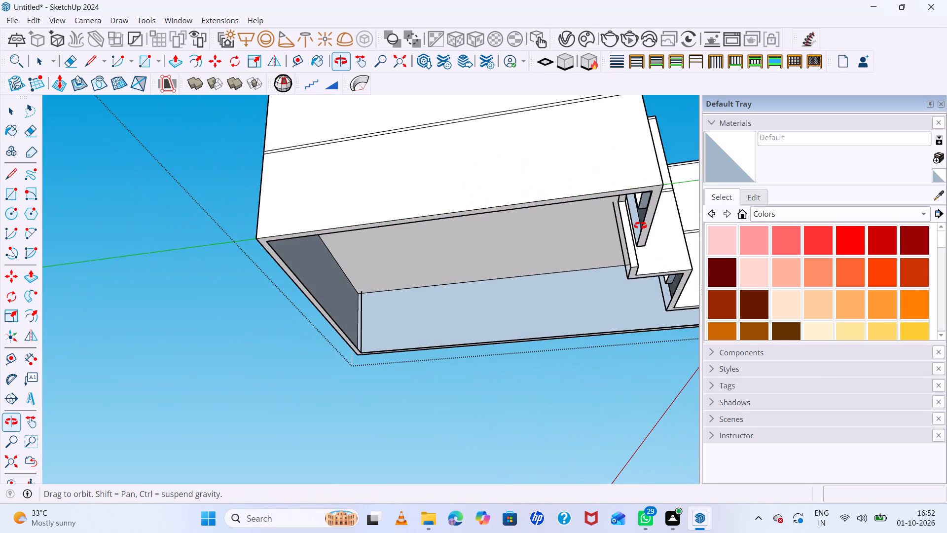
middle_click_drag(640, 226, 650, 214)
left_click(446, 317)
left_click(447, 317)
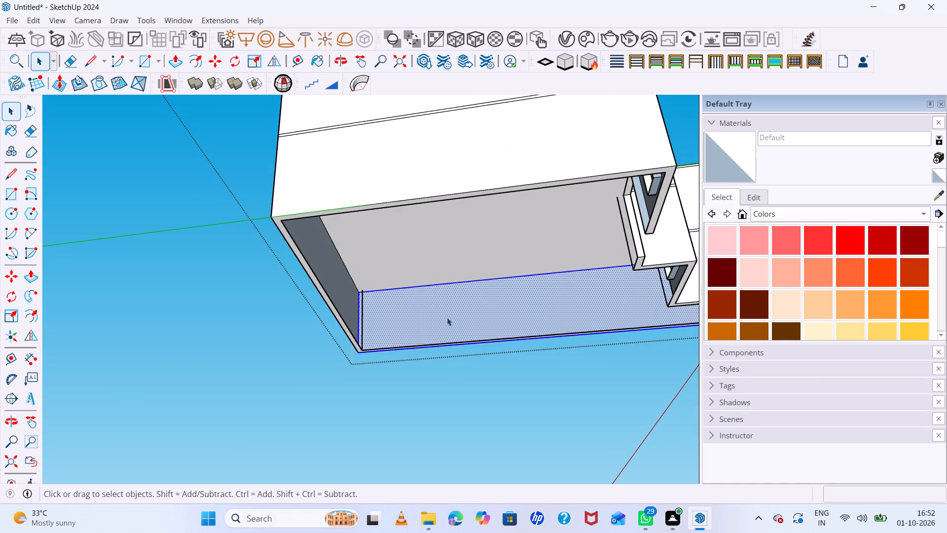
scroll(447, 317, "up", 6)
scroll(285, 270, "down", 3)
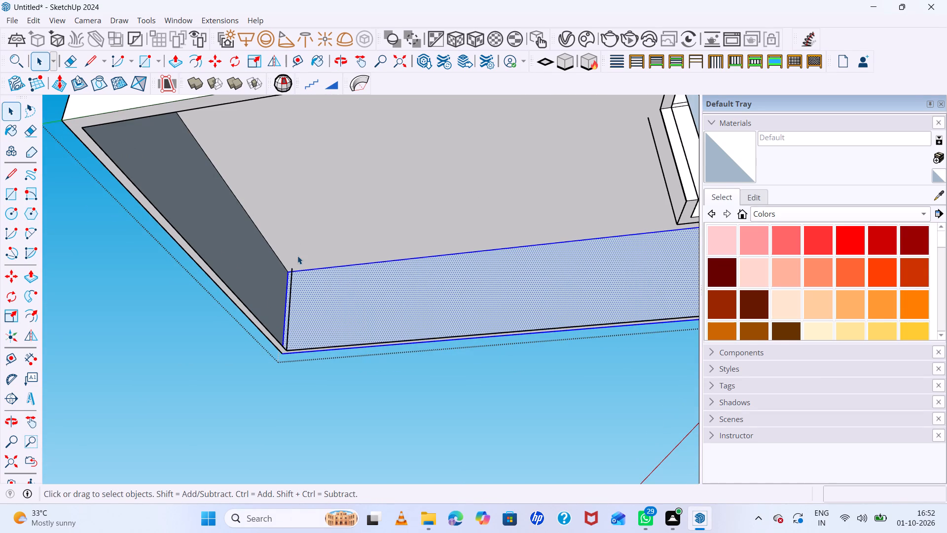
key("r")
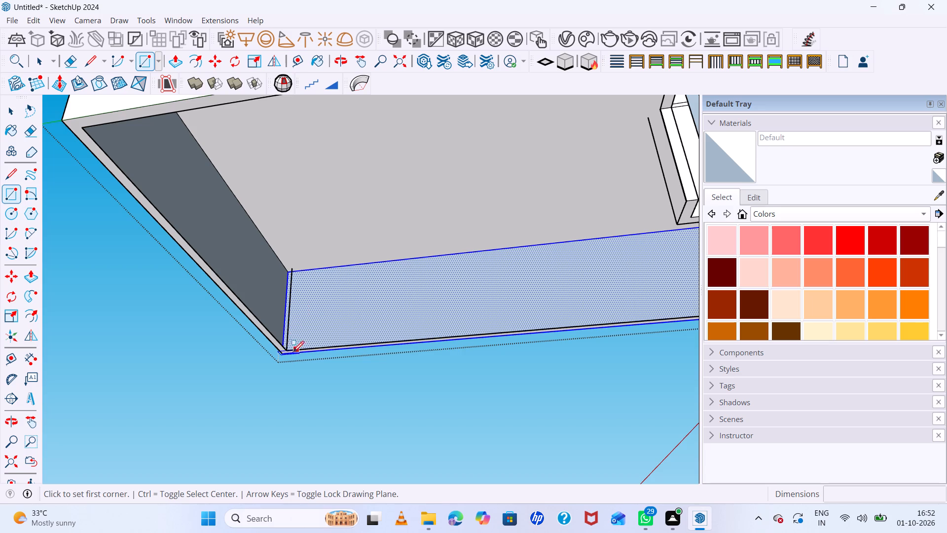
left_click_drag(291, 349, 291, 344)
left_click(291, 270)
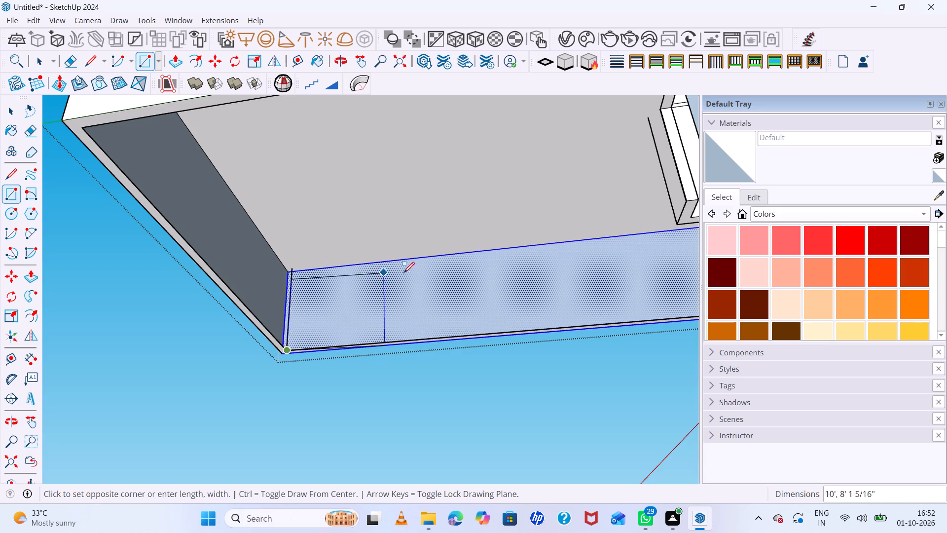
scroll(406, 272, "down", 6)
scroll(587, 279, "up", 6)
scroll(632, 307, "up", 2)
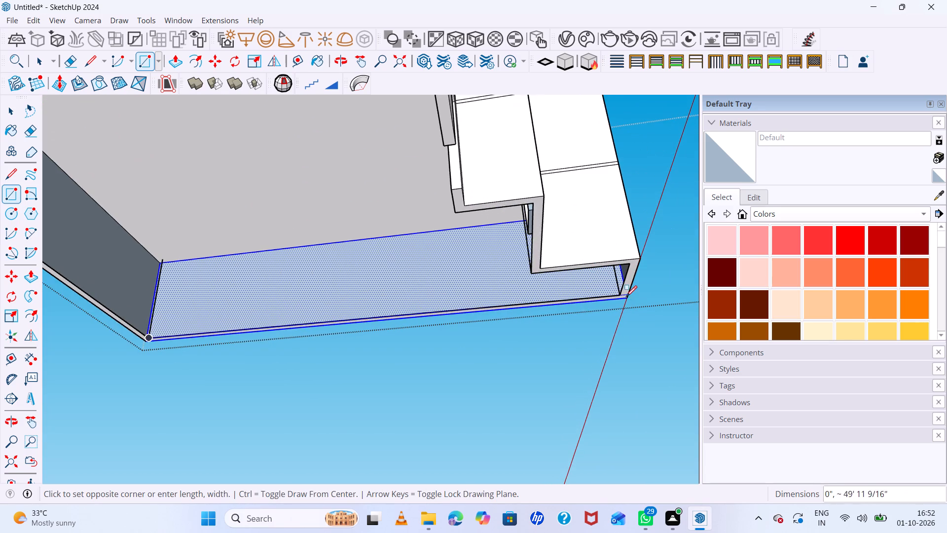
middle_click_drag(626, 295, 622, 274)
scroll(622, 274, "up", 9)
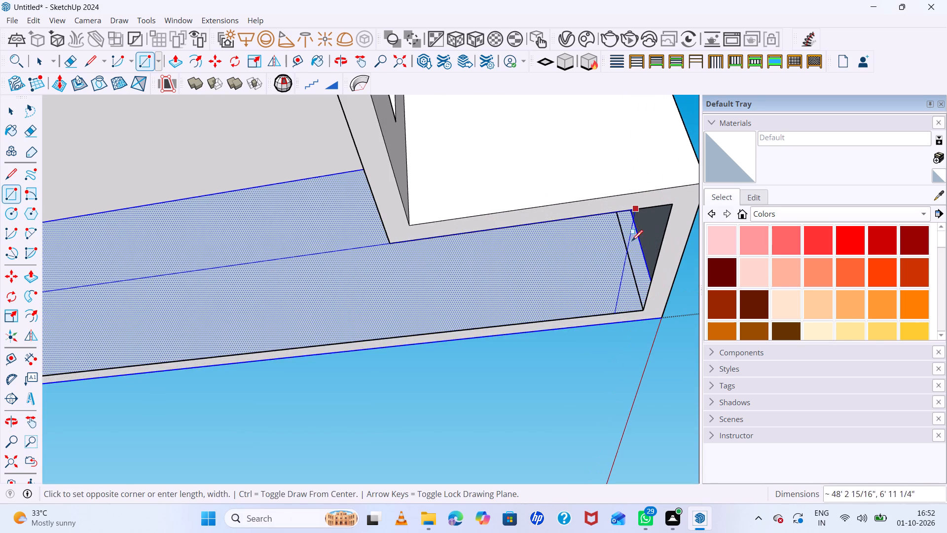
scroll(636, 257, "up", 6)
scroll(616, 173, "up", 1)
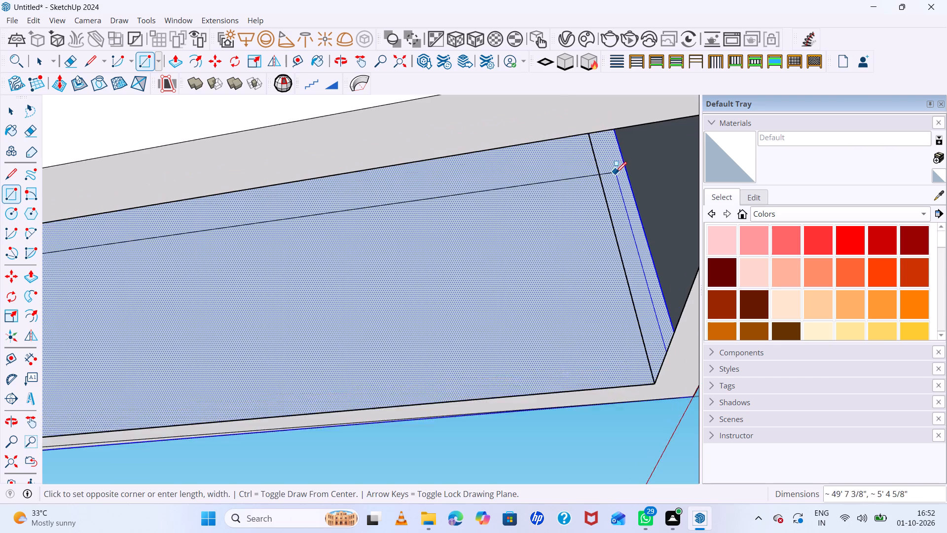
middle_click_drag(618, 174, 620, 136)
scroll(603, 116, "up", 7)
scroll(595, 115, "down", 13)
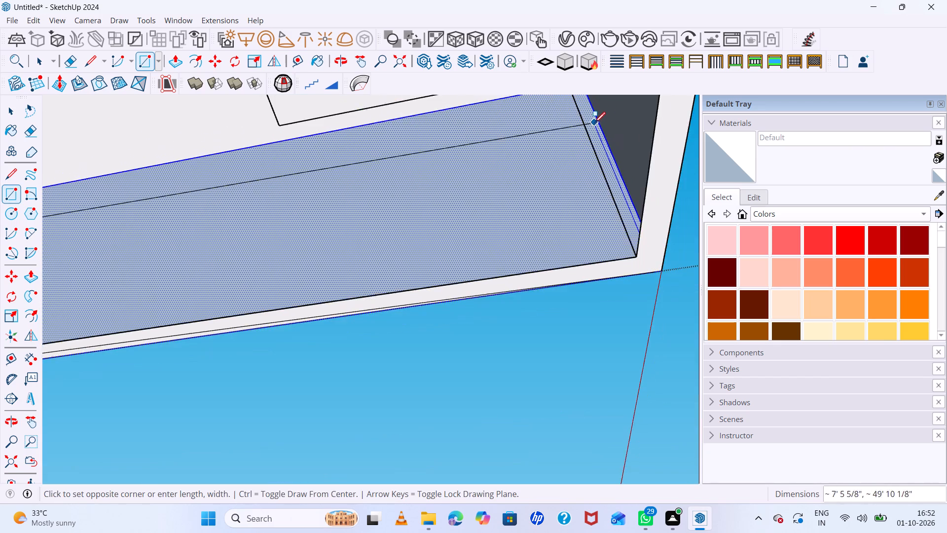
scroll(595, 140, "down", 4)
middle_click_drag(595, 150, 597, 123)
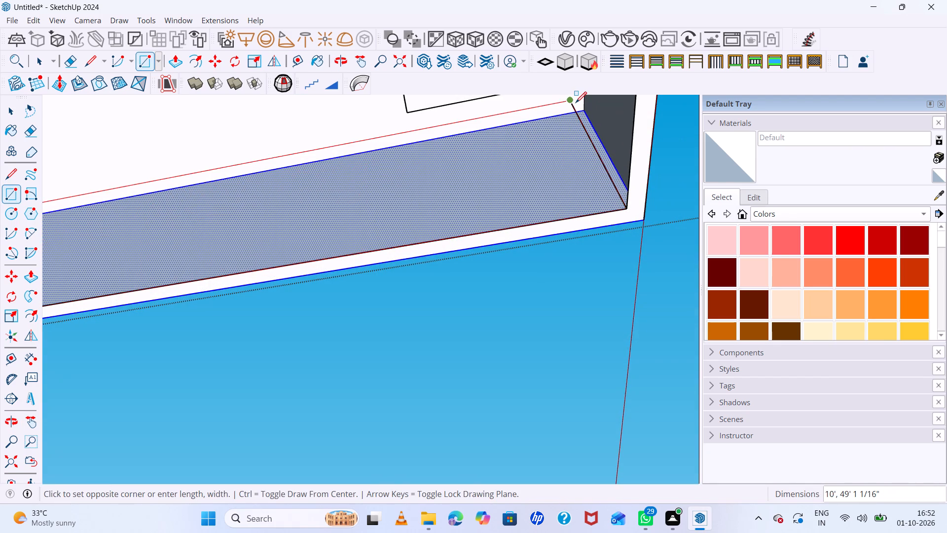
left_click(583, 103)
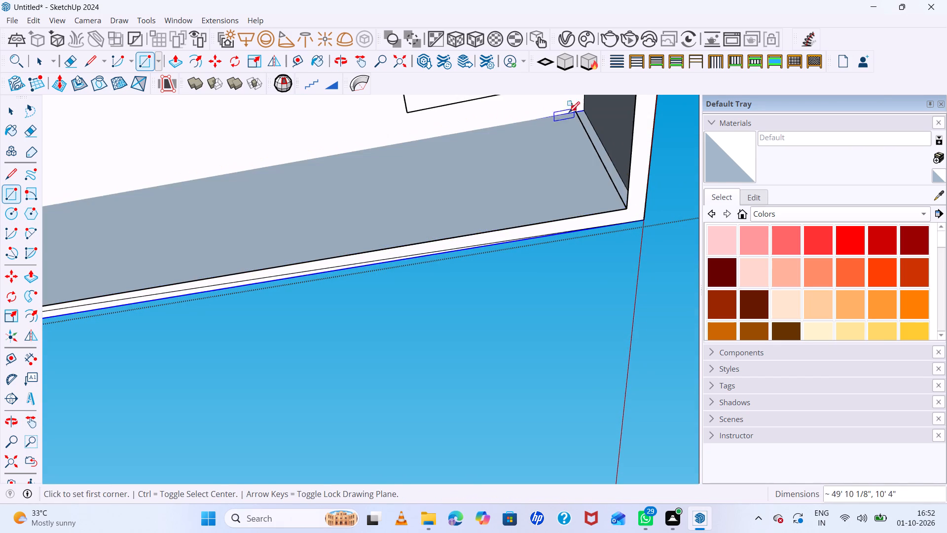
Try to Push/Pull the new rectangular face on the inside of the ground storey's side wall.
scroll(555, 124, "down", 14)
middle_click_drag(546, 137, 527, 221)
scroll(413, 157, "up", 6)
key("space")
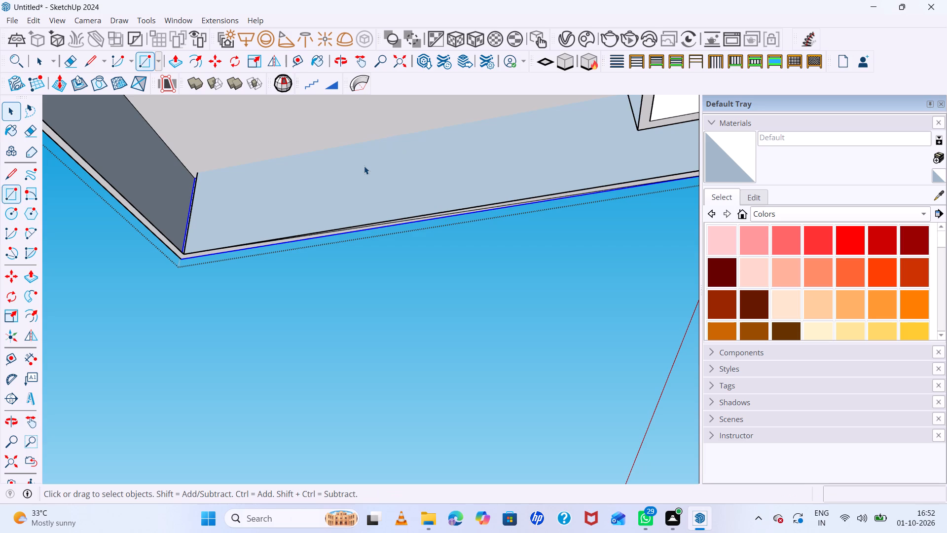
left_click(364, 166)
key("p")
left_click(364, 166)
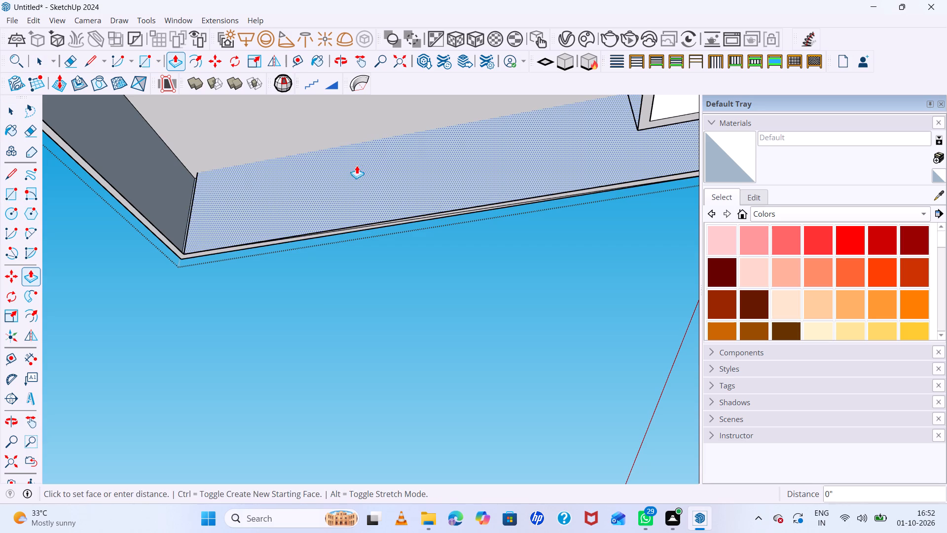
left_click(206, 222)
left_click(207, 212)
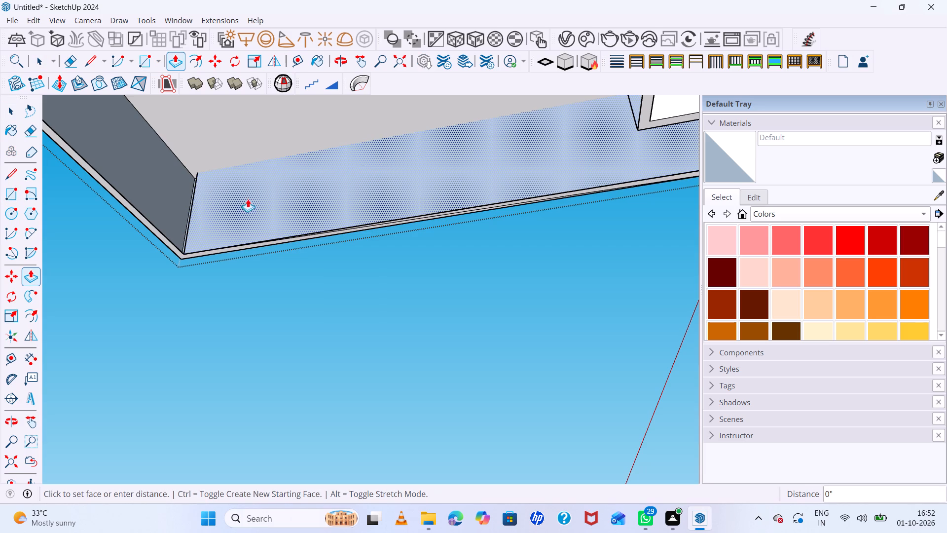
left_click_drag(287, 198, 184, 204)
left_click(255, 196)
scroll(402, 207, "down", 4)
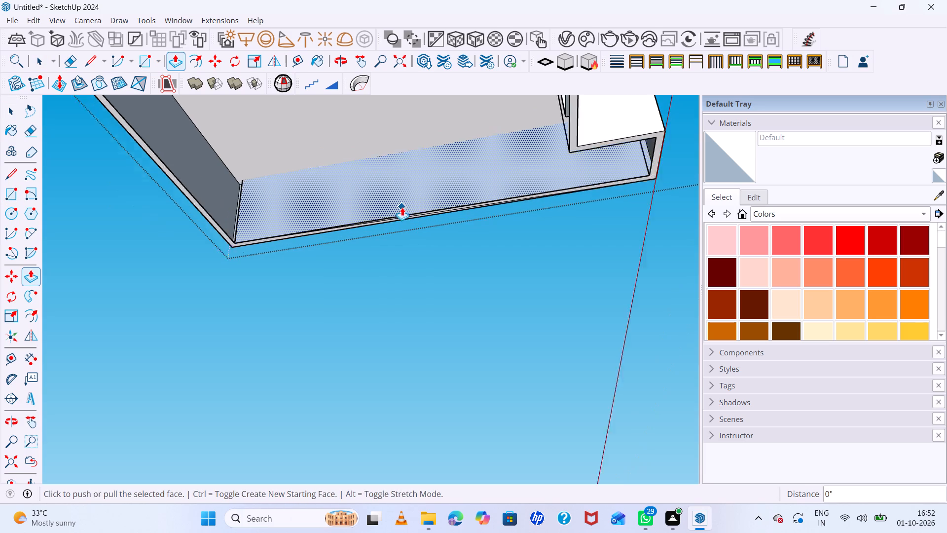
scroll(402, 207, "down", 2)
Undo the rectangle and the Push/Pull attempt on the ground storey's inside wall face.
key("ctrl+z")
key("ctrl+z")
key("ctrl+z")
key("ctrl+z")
Clear the selection and undo the earlier work back to the single slab-topped ground storey without the upper storey.
scroll(396, 201, "down", 2, "ctrl")
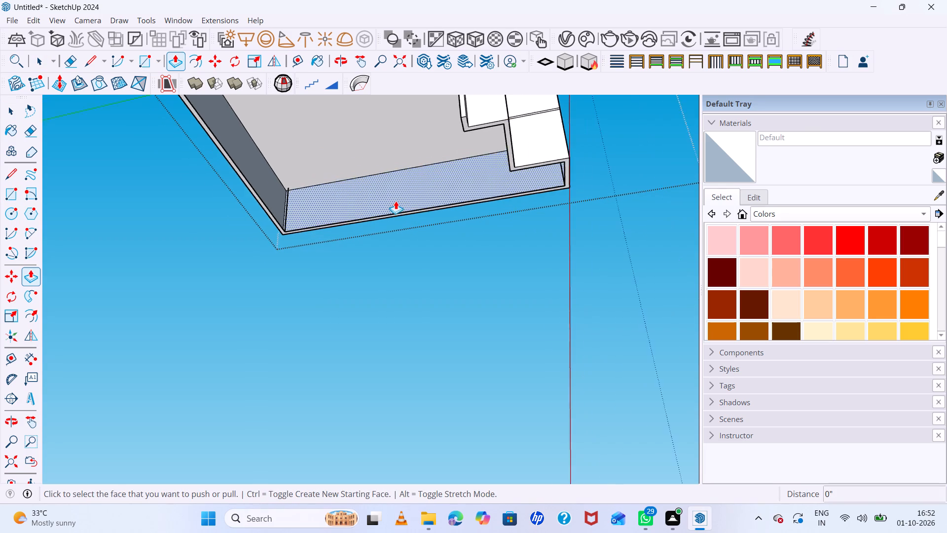
scroll(396, 201, "down", 1, "ctrl")
scroll(462, 203, "down", 6)
middle_click_drag(519, 198, 432, 341)
scroll(478, 179, "up", 8)
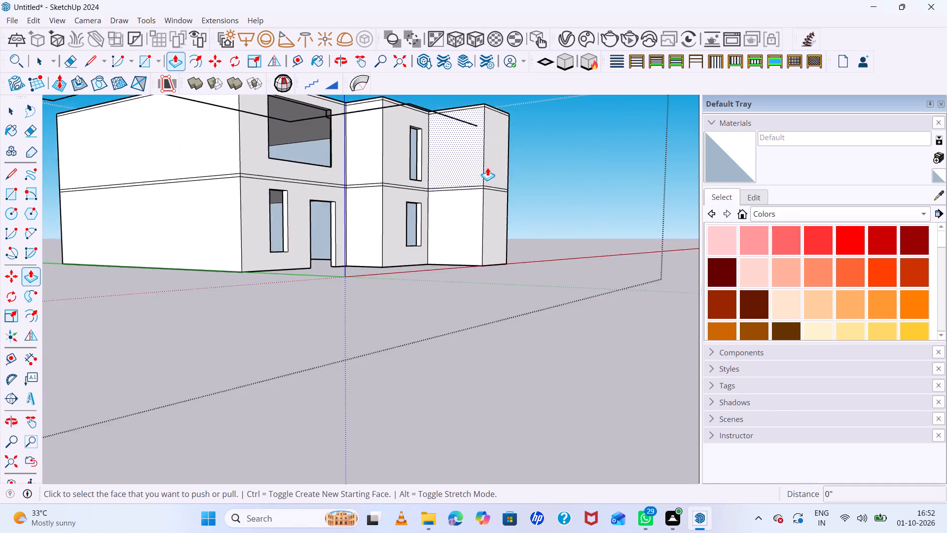
scroll(536, 174, "up", 4)
middle_click_drag(530, 212, 492, 295)
scroll(514, 254, "down", 8)
middle_click_drag(558, 247, 468, 250)
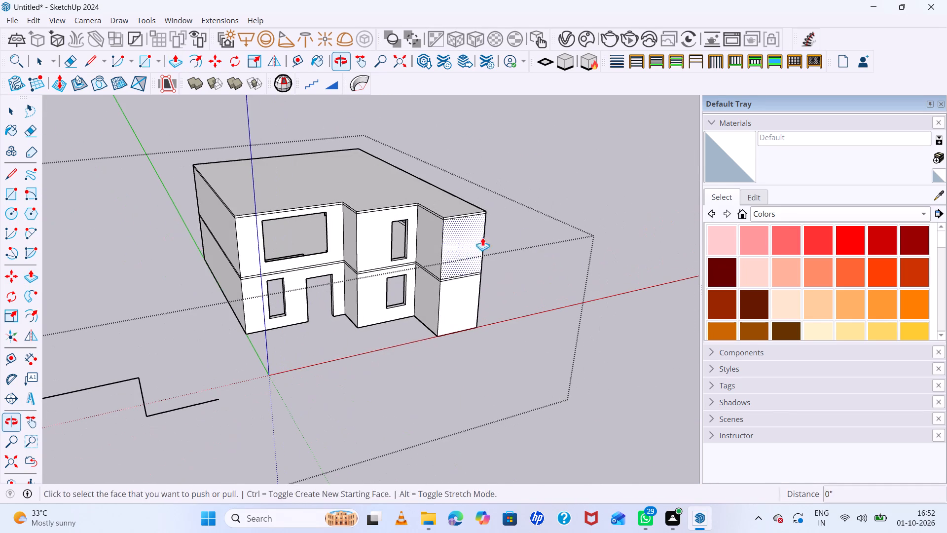
key("space")
left_click(606, 167)
key("ctrl+z")
key("ctrl+z")
key("ctrl+z")
key("ctrl+z")
key("ctrl+z")
key("ctrl+z")
key("ctrl+z")
key("ctrl+z")
key("ctrl+z")
key("ctrl+z")
key("ctrl+z")
key("ctrl+z")
key("ctrl+z")
key("ctrl+z")
key("ctrl+z")
key("ctrl+z")
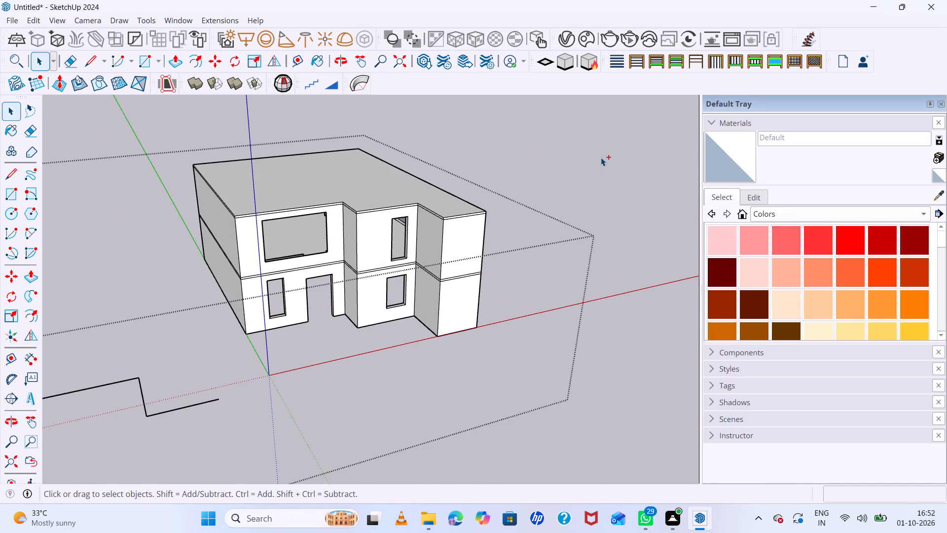
Undo the earlier edits further, back to the ground storey's bare walls with their openings and no top slab.
middle_click_drag(601, 164, 587, 0)
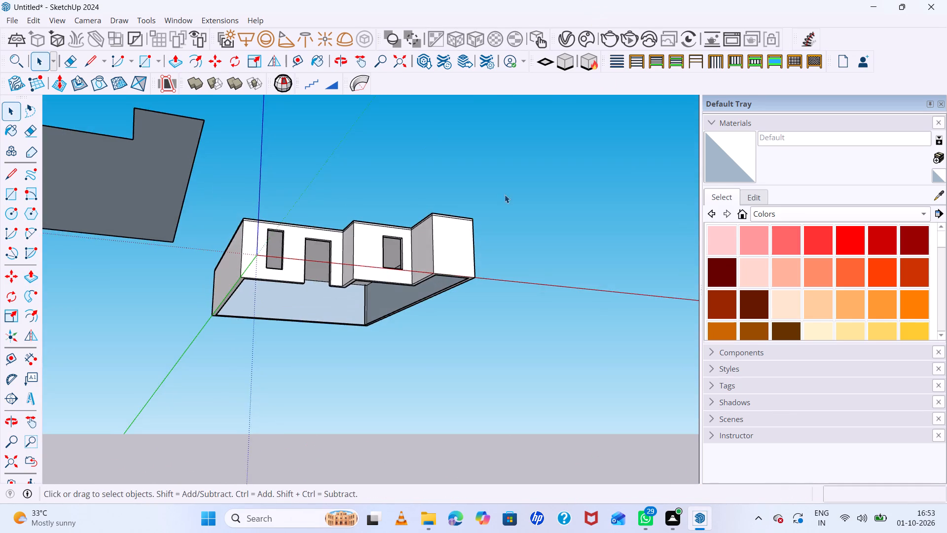
scroll(476, 246, "up", 1)
middle_click_drag(487, 241, 521, 132)
scroll(424, 236, "up", 8)
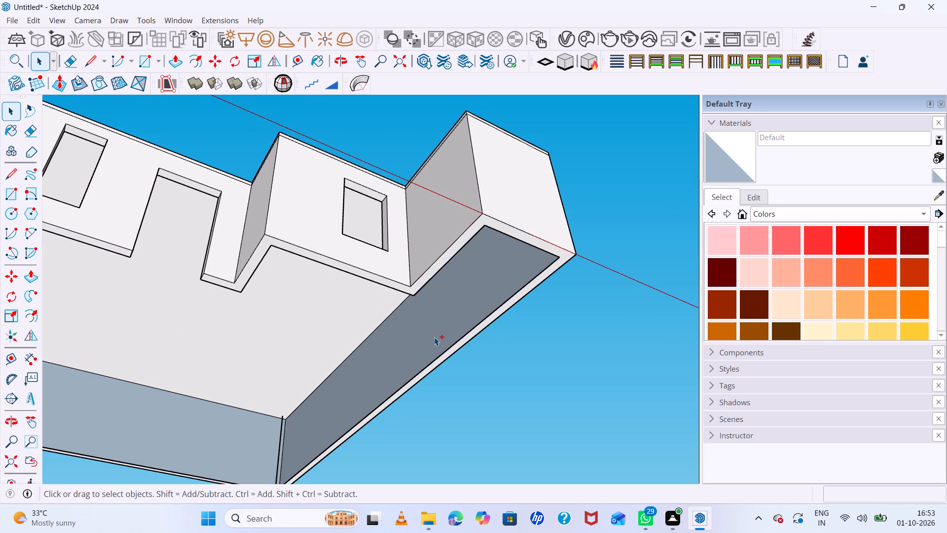
key("ctrl+z")
key("ctrl+z")
key("ctrl+z")
key("ctrl+z")
key("ctrl+z")
key("ctrl+z")
key("ctrl+z")
key("ctrl+z")
key("ctrl+z")
key("ctrl+z")
key("ctrl+z")
key("ctrl+z")
key("ctrl+z")
key("ctrl+z")
key("ctrl+z")
key("ctrl+z")
key("ctrl+z")
key("ctrl+z")
key("ctrl+z")
key("ctrl+z")
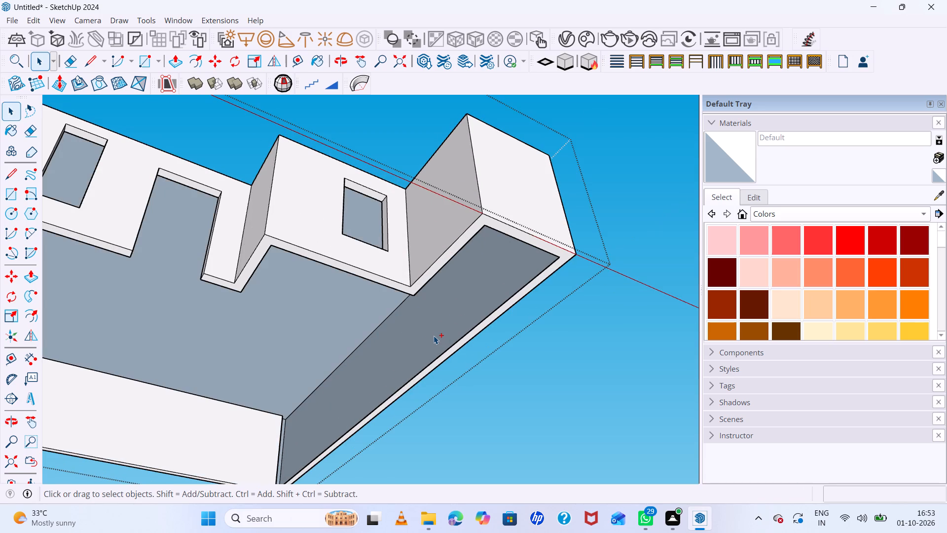
Leave the editing of the ground storey's wall group and clear the selection.
scroll(463, 285, "down", 5)
middle_click_drag(486, 273, 493, 298)
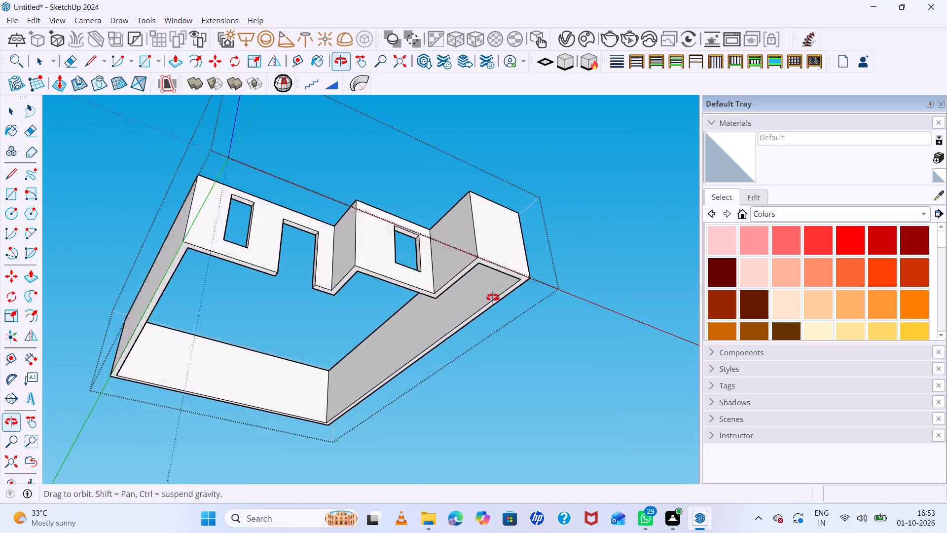
middle_click_drag(493, 298, 452, 428)
scroll(510, 219, "down", 5)
middle_click_drag(523, 218, 491, 395)
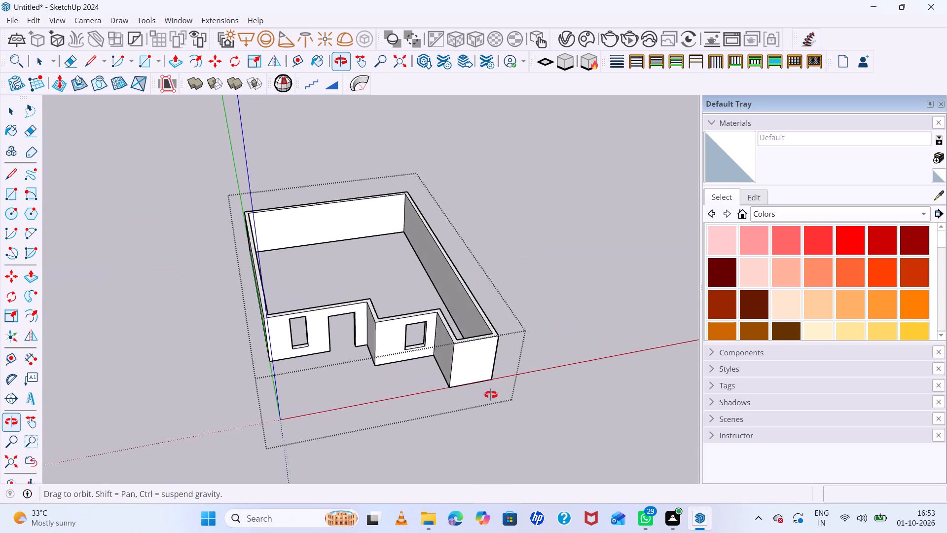
middle_click_drag(491, 395, 485, 411)
scroll(351, 181, "up", 9)
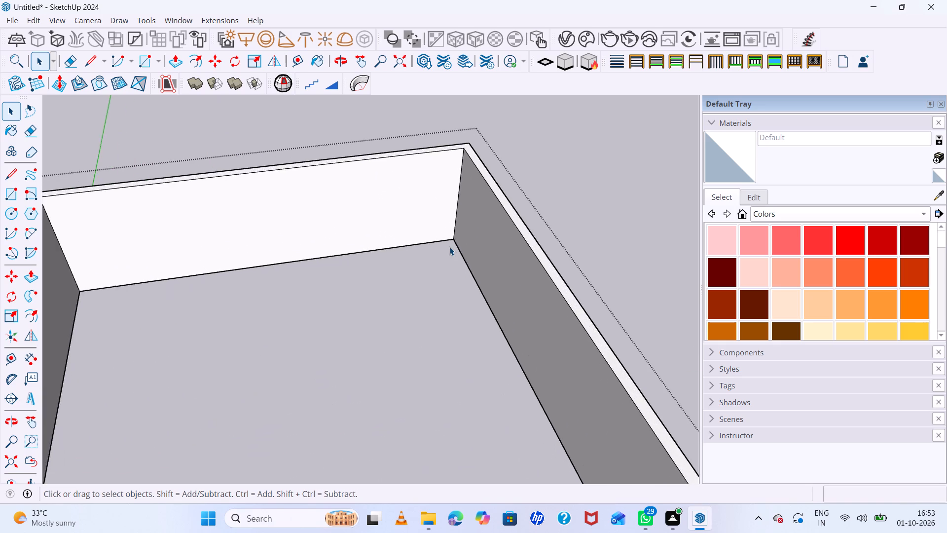
scroll(449, 247, "down", 10)
key("space")
left_click(571, 192)
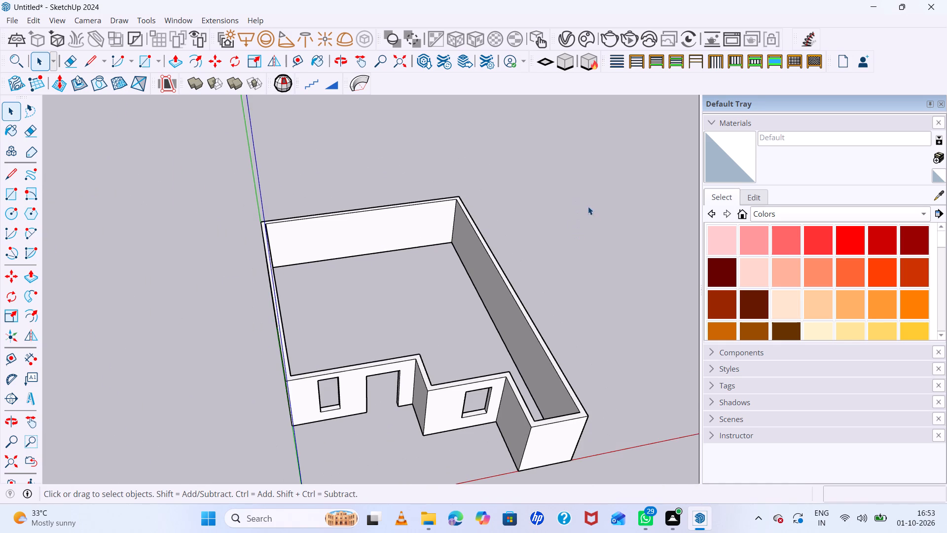
Examine the bare ground-storey walls and their openings from the front, above and below.
scroll(590, 216, "down", 7)
scroll(604, 218, "up", 1)
middle_click_drag(609, 204, 578, 85)
scroll(583, 243, "up", 8)
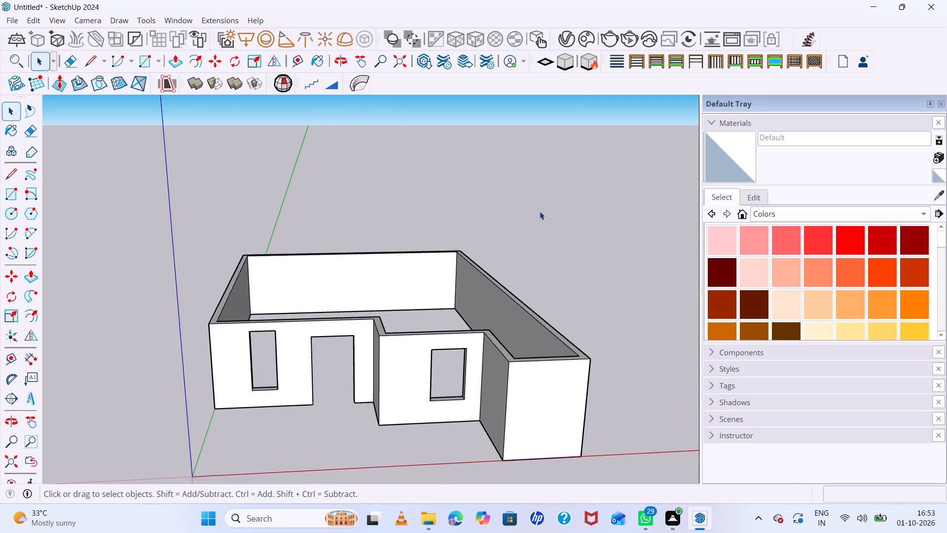
scroll(523, 202, "down", 6)
middle_click_drag(425, 318, 432, 47)
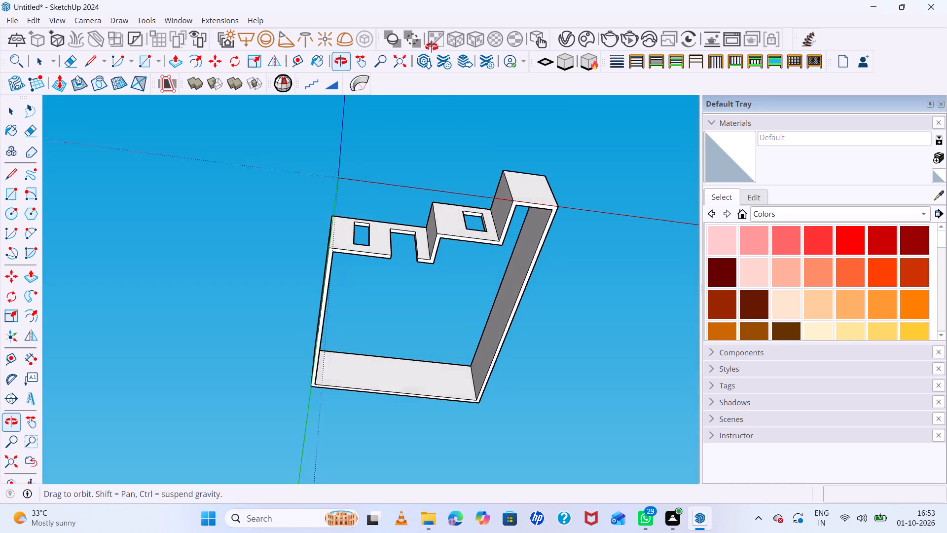
middle_click_drag(432, 47, 361, 279)
scroll(490, 301, "up", 4)
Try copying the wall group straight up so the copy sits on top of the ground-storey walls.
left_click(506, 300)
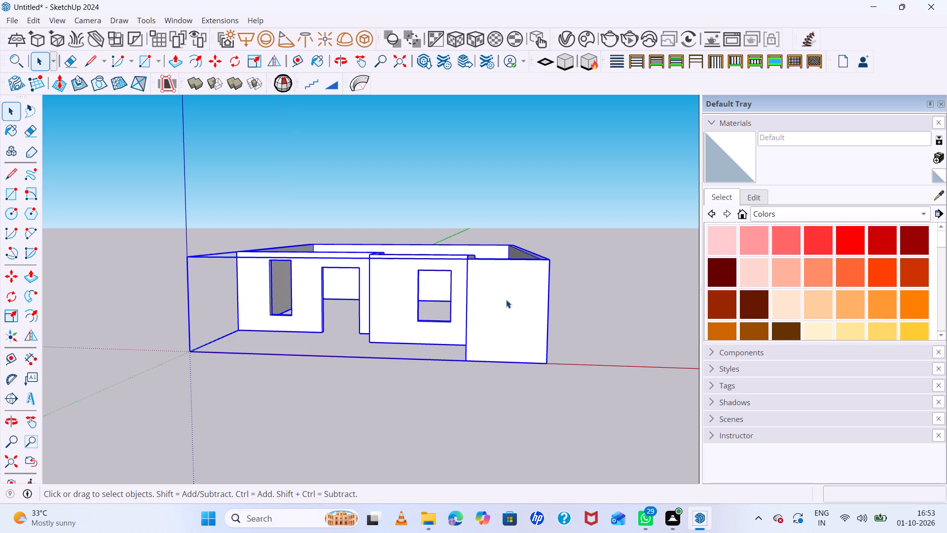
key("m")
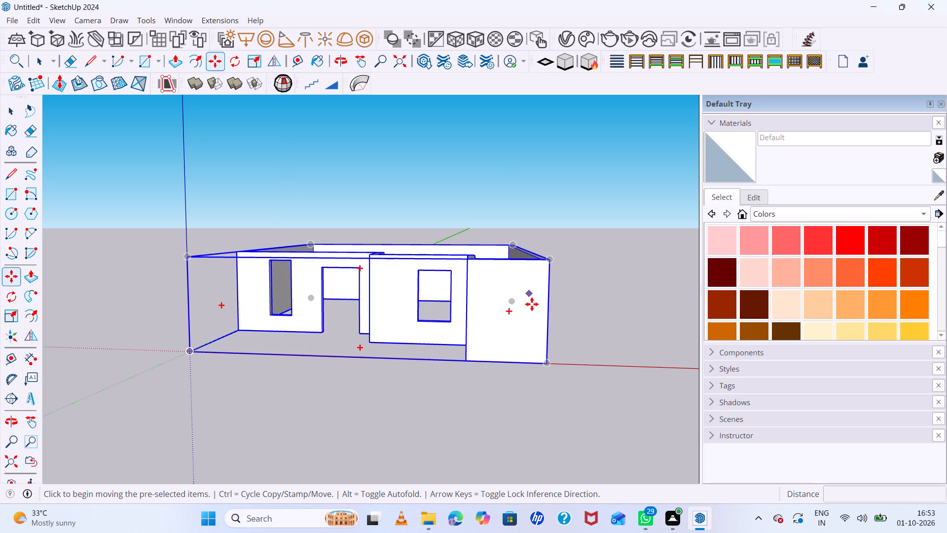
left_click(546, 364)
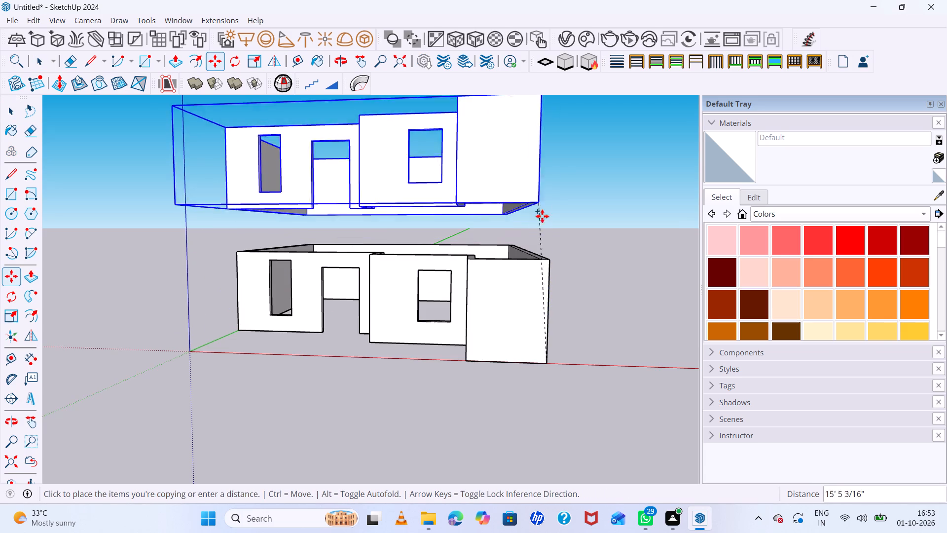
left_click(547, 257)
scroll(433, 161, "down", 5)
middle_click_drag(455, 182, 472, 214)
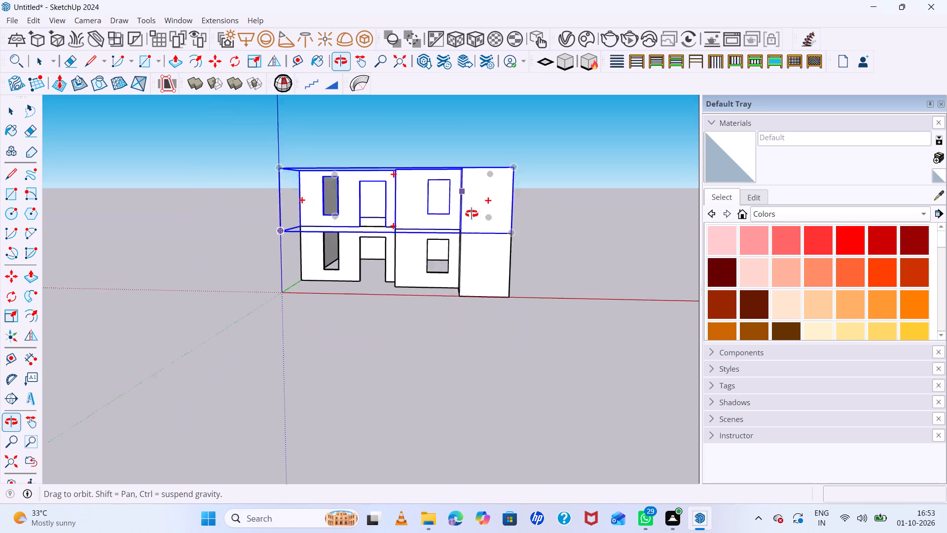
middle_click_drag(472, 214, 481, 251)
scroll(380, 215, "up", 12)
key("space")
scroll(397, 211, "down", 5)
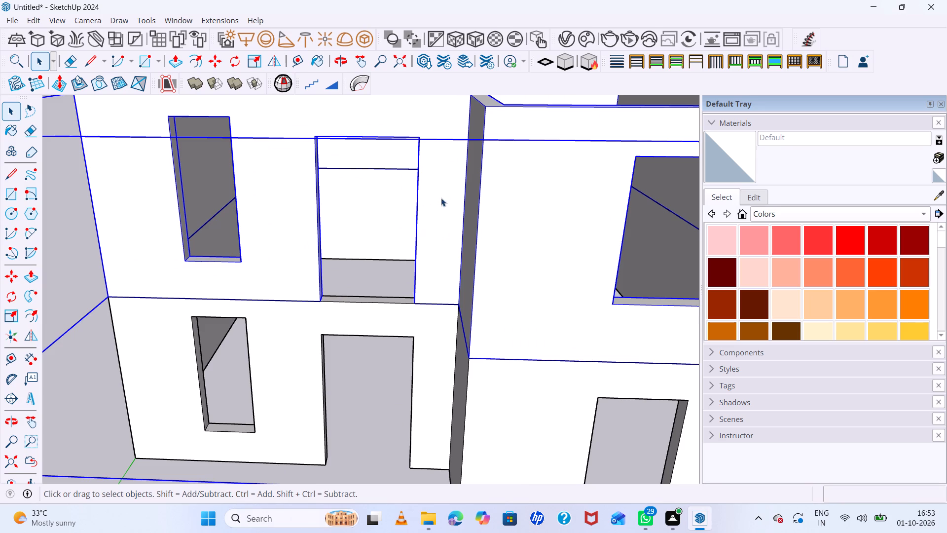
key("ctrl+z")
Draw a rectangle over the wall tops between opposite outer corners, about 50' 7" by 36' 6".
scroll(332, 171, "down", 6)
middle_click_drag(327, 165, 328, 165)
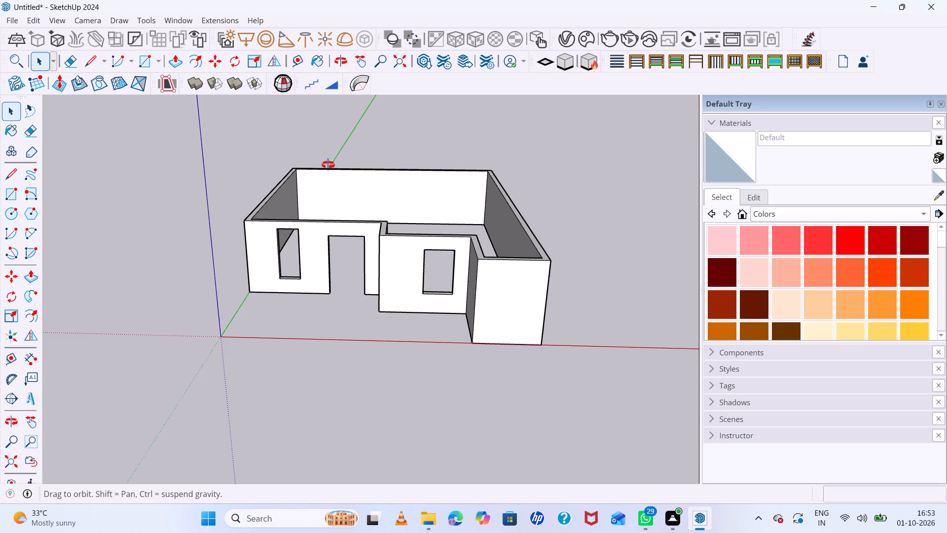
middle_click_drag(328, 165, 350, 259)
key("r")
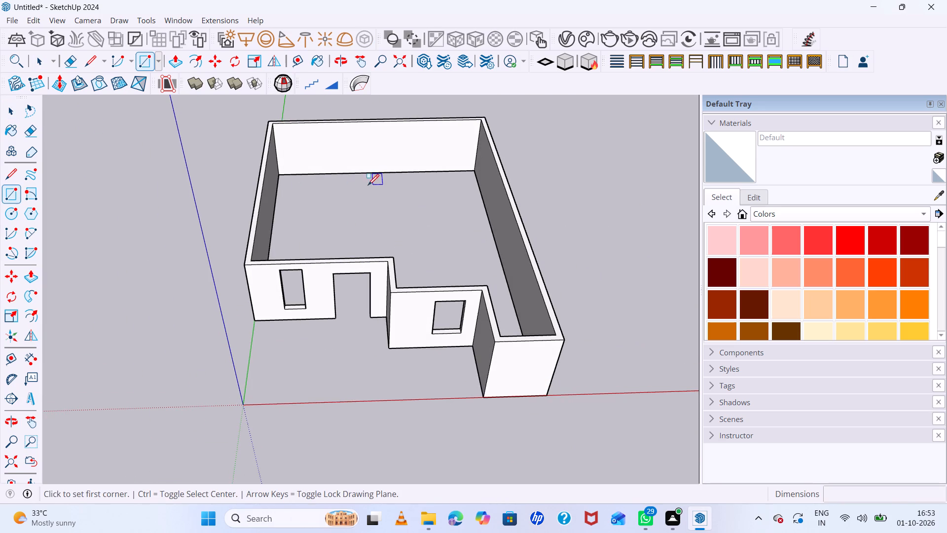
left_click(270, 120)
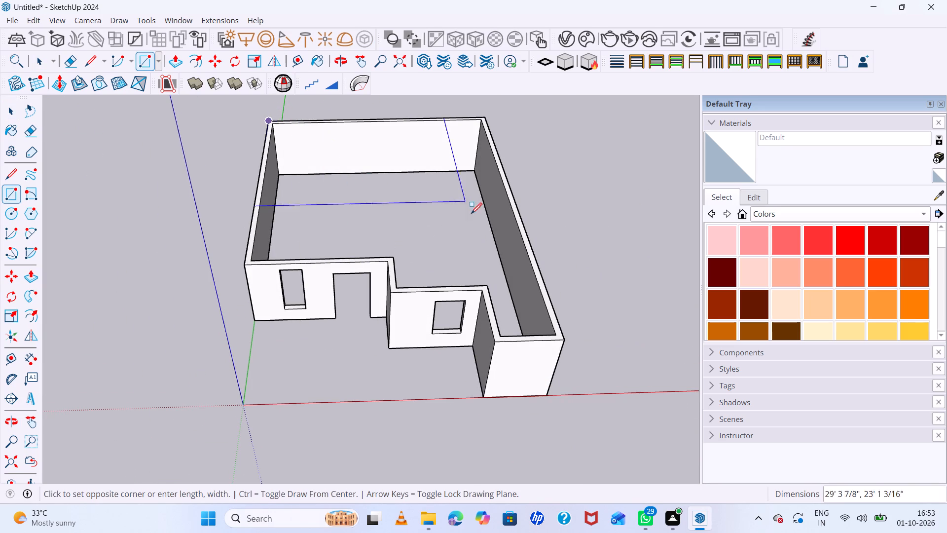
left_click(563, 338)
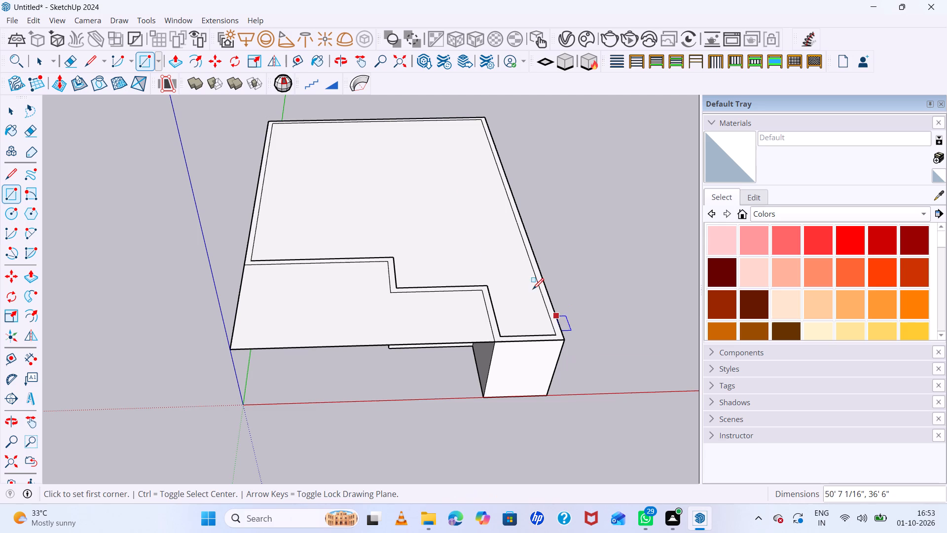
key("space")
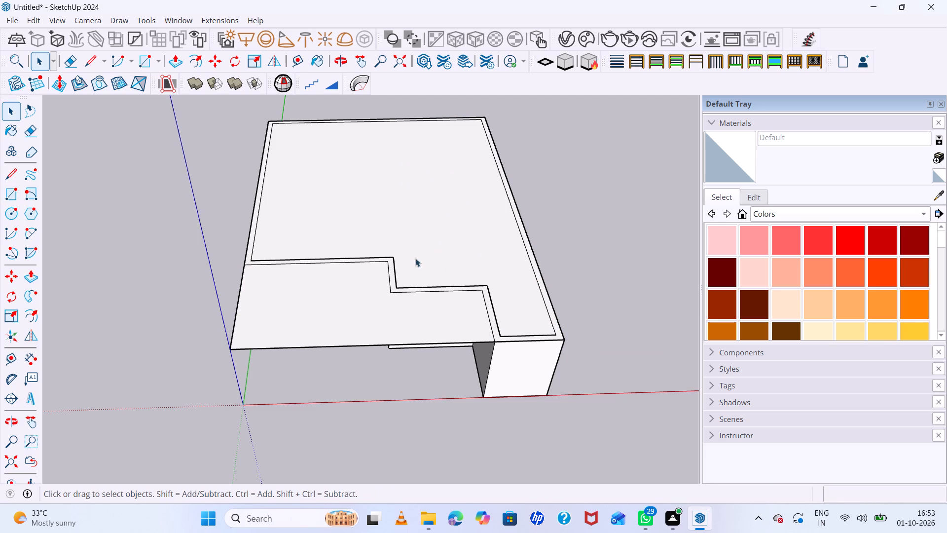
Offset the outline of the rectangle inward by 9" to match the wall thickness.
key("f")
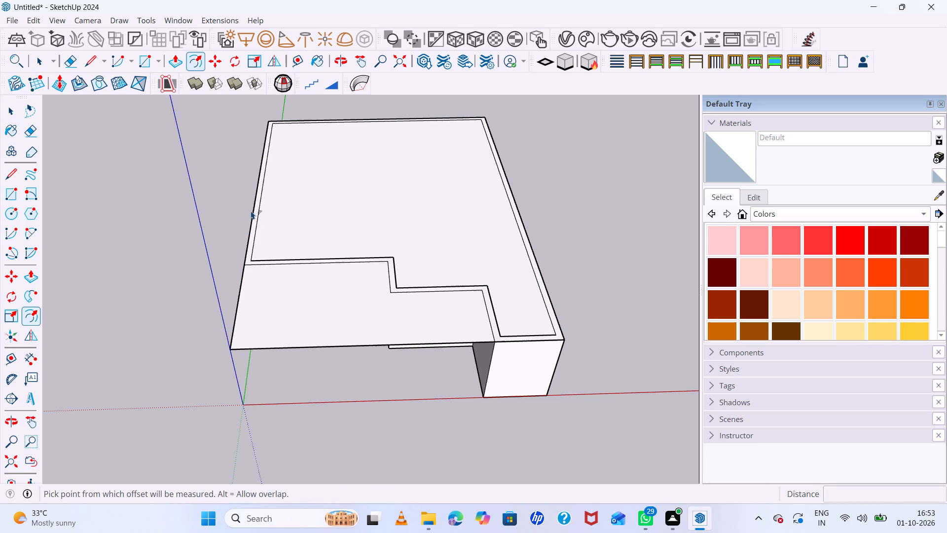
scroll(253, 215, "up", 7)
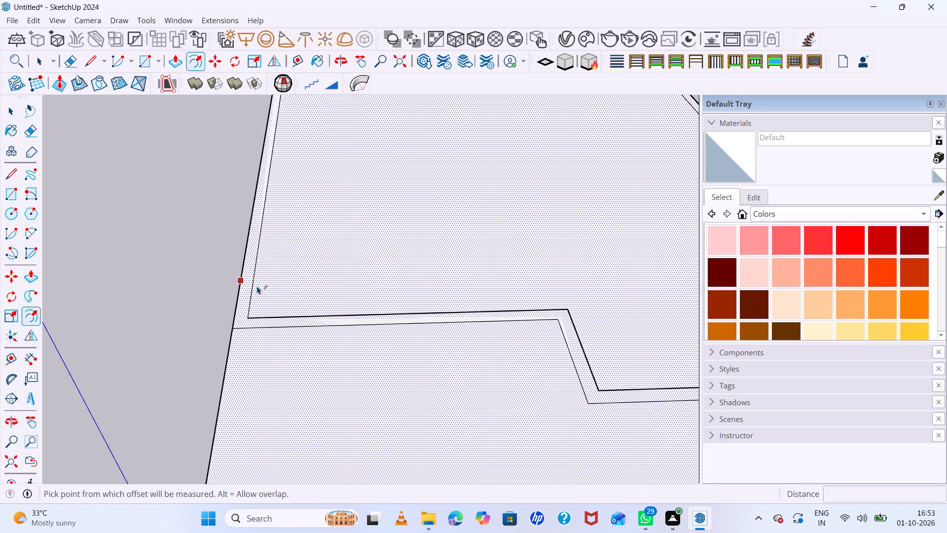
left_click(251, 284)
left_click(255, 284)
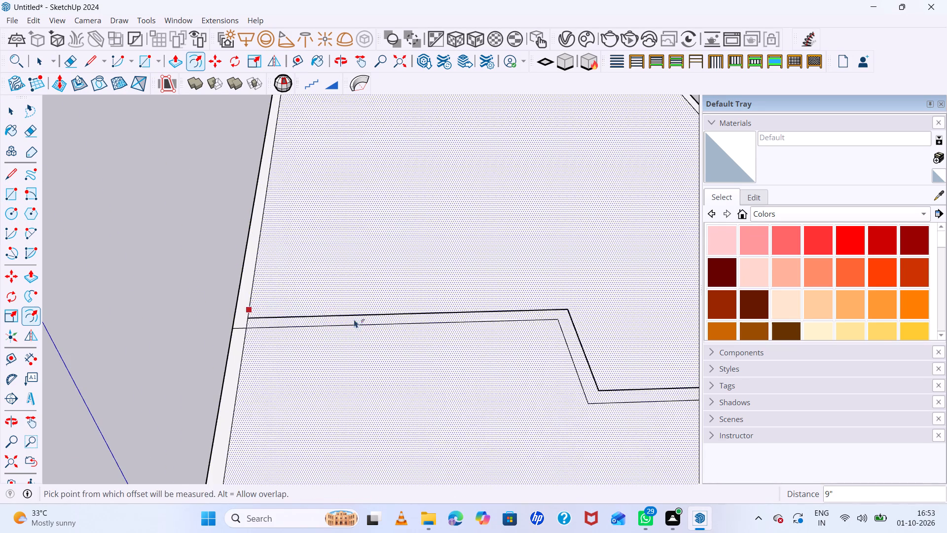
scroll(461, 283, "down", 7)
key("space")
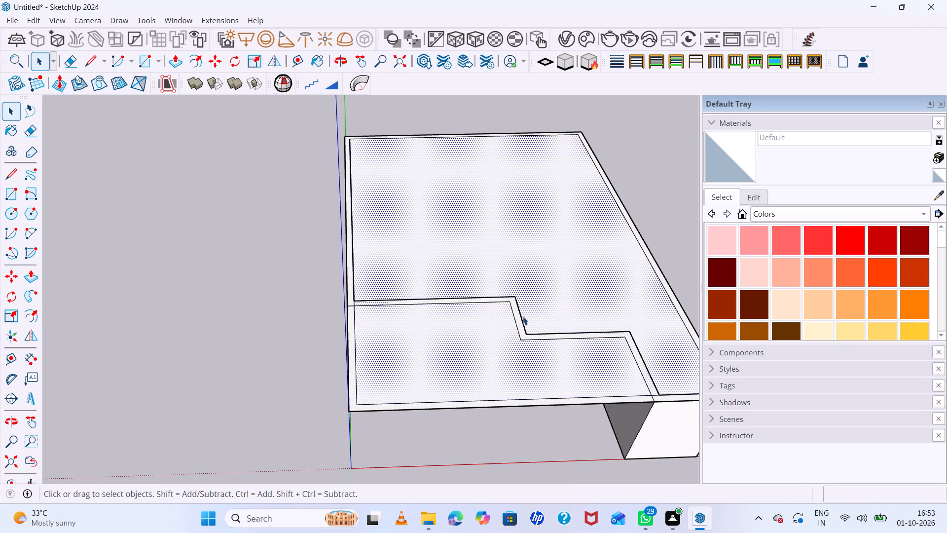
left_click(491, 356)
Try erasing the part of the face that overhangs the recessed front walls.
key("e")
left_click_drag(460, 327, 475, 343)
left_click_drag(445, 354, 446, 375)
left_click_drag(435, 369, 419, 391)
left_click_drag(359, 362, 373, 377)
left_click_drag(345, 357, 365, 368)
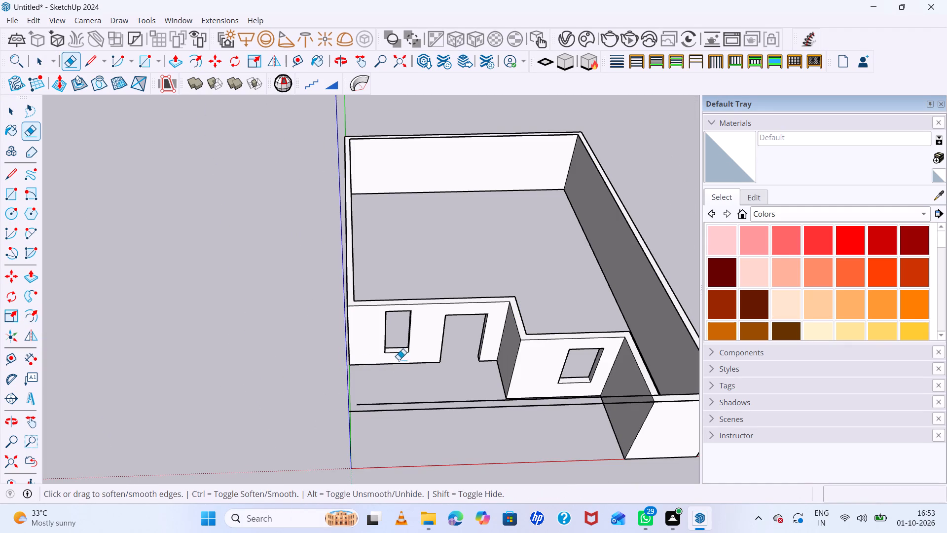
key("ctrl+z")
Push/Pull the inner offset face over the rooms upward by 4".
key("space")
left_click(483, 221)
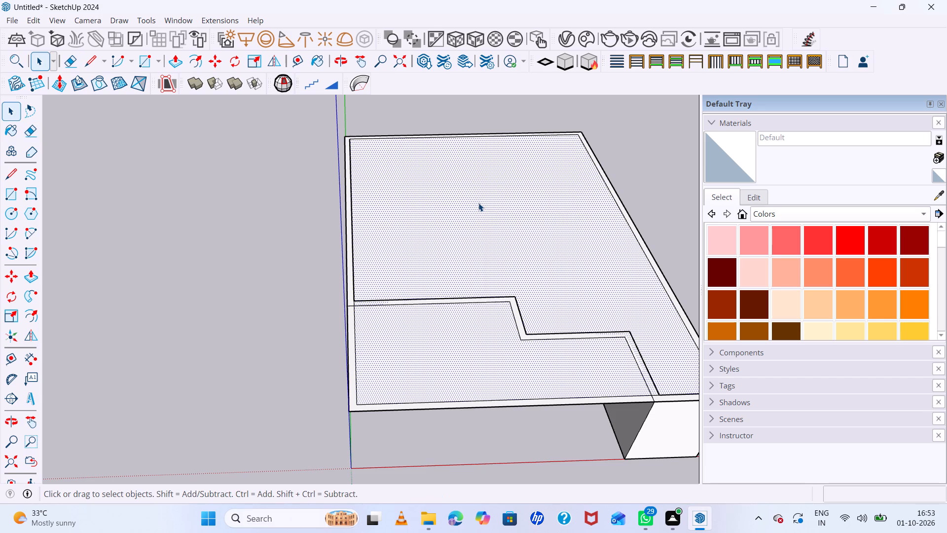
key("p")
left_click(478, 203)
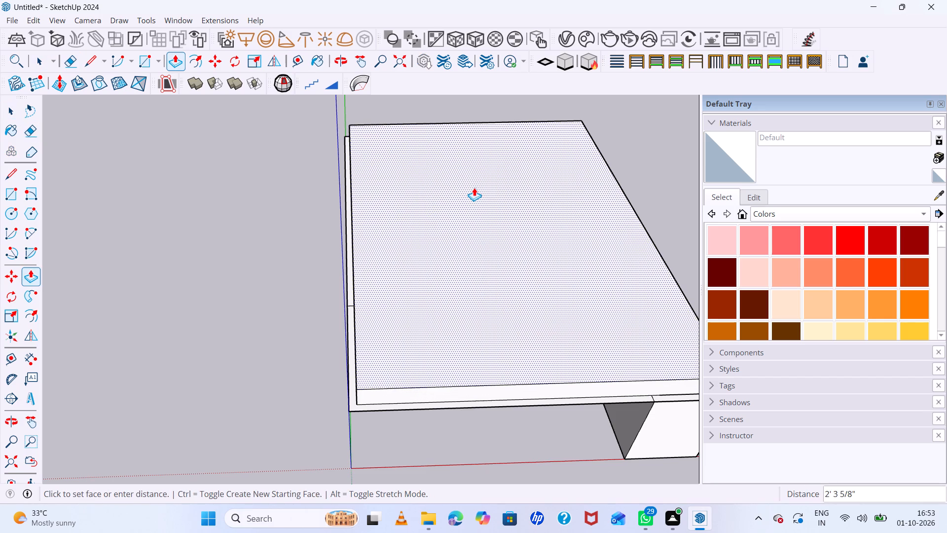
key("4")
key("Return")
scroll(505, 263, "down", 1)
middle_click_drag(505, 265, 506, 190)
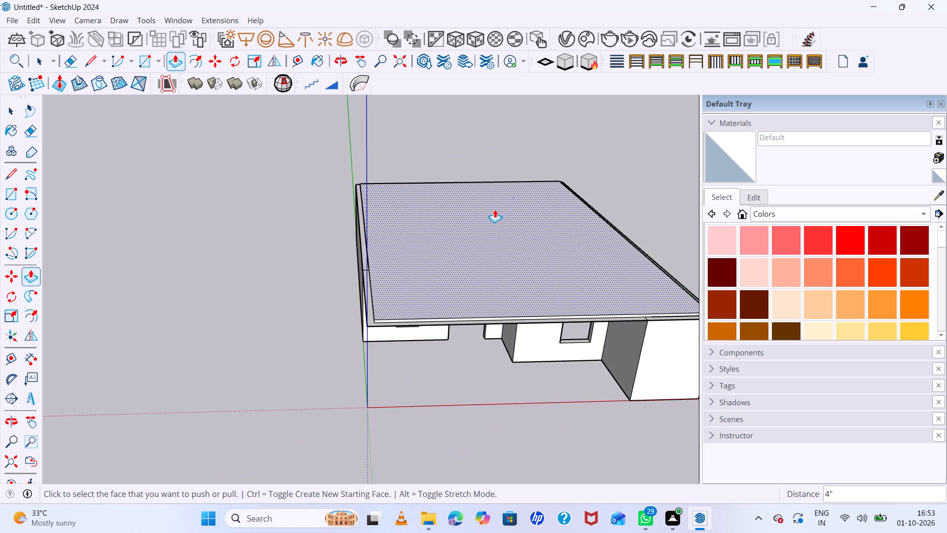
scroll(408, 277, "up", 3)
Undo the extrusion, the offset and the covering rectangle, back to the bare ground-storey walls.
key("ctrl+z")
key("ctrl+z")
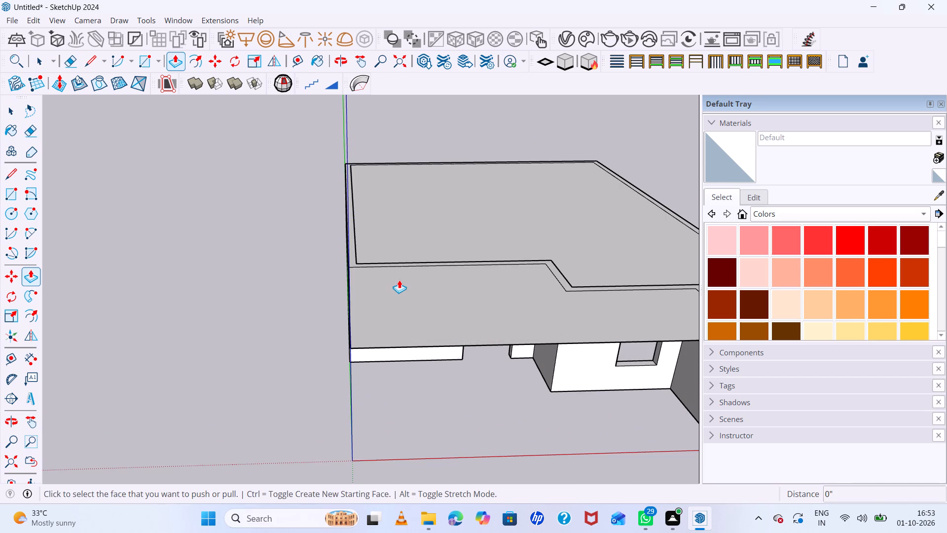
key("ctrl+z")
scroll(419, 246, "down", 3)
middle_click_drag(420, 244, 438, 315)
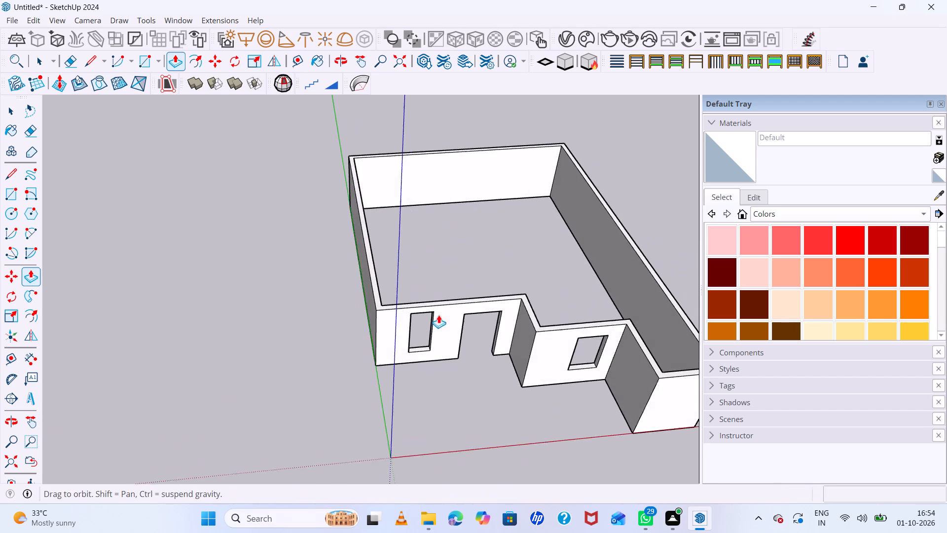
Draw a rectangle over the wall tops from the back outer corner to the diagonally opposite front corner of the projecting block.
scroll(440, 292, "down", 7)
key("r")
scroll(409, 198, "up", 5)
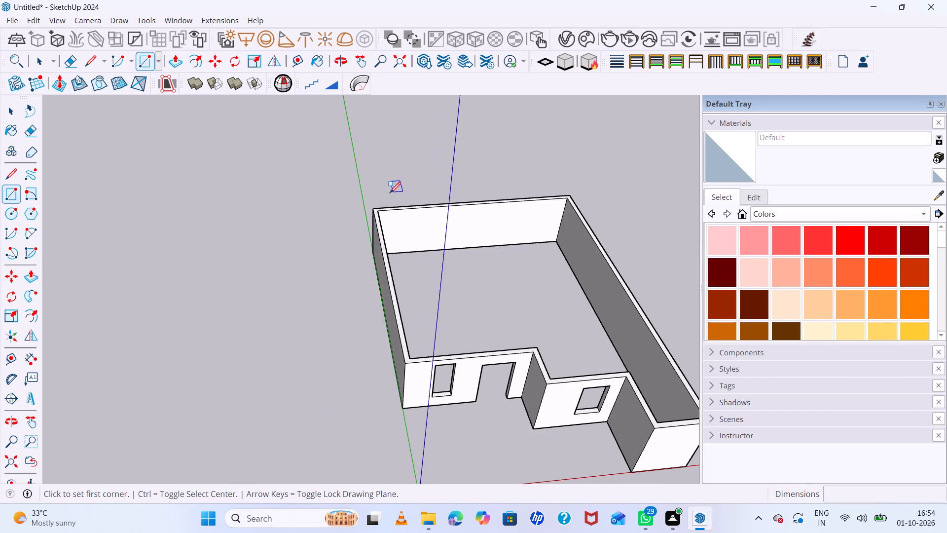
left_click(373, 207)
scroll(503, 240, "down", 6)
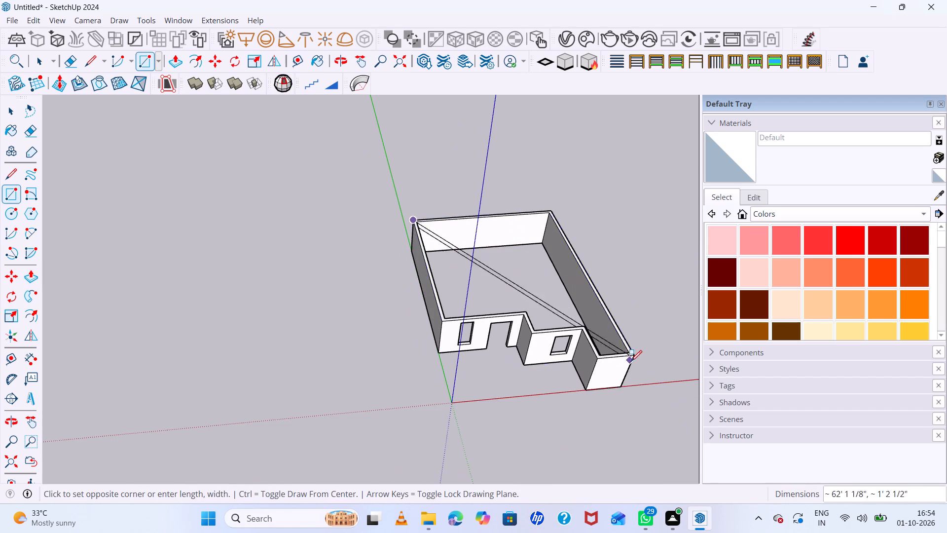
left_click(633, 357)
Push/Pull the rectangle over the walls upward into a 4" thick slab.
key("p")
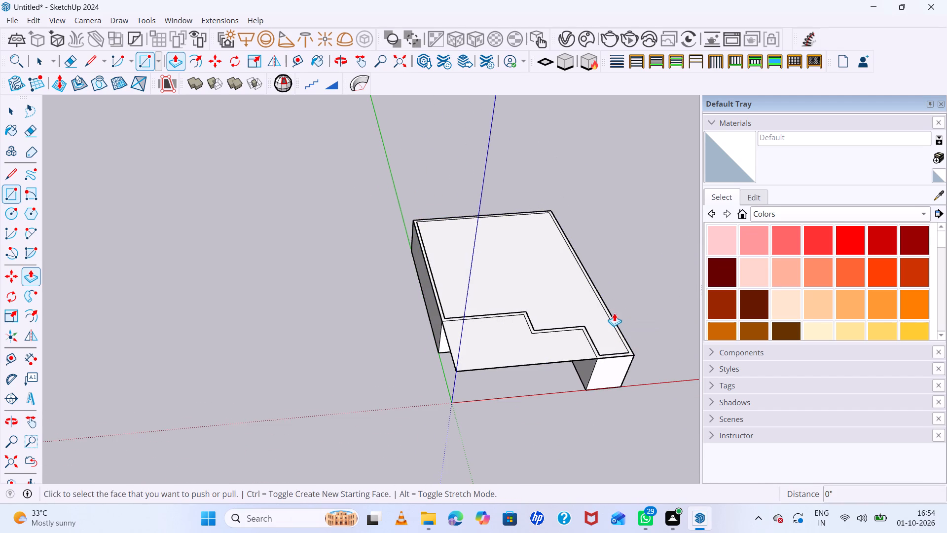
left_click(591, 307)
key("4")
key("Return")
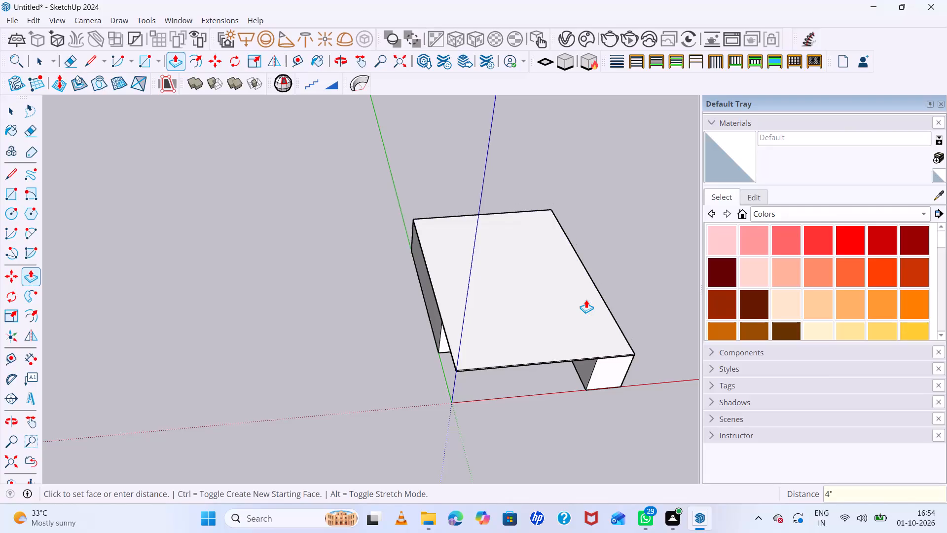
Examine the slab's overhang in front of the recessed walls from the front, side and below.
scroll(582, 303, "down", 6)
middle_click_drag(617, 294, 616, 170)
scroll(598, 342, "up", 7)
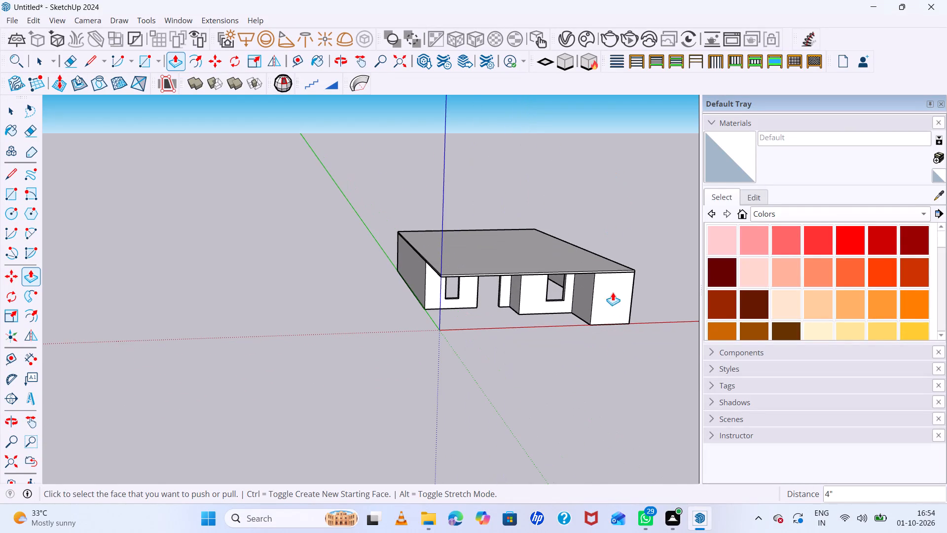
middle_click_drag(566, 242, 481, 209)
scroll(458, 244, "up", 1)
scroll(481, 209, "down", 1)
scroll(529, 274, "up", 3)
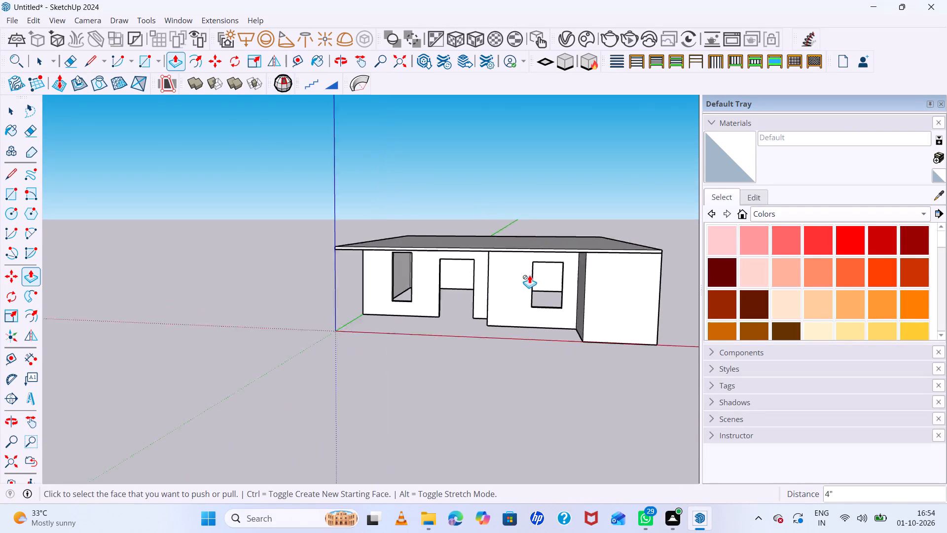
scroll(529, 275, "up", 8)
middle_click_drag(541, 305, 557, 258)
scroll(547, 250, "down", 13)
middle_click_drag(566, 269, 573, 312)
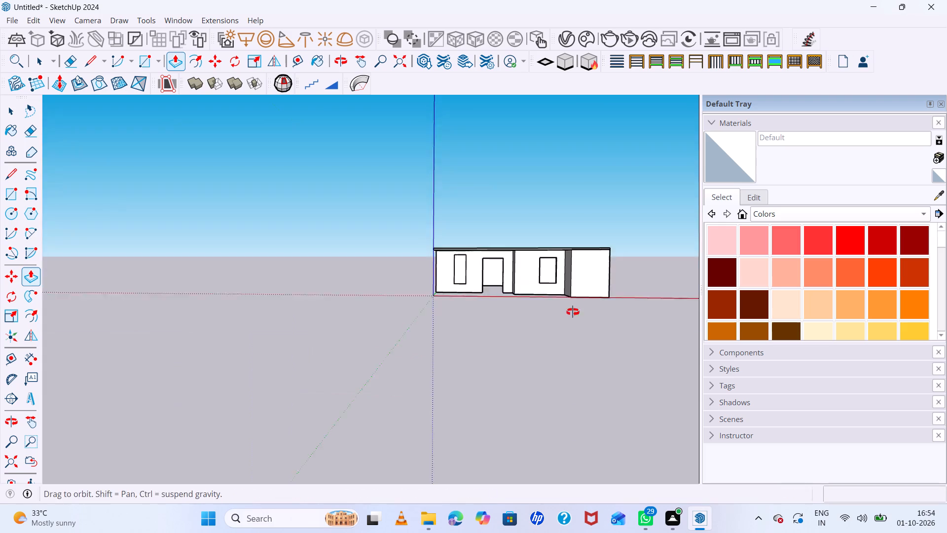
middle_click_drag(573, 312, 573, 319)
scroll(609, 293, "up", 13)
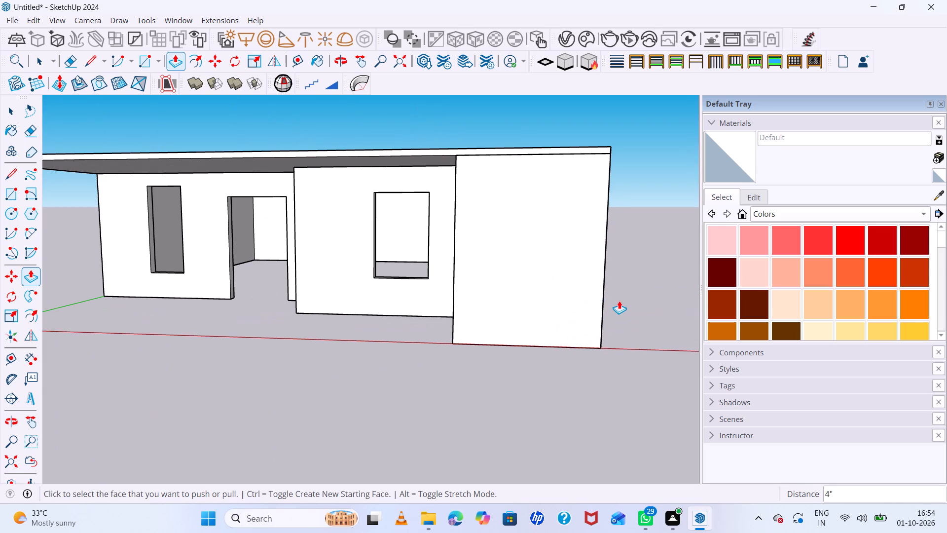
scroll(619, 301, "down", 3)
middle_click_drag(623, 298, 643, 403)
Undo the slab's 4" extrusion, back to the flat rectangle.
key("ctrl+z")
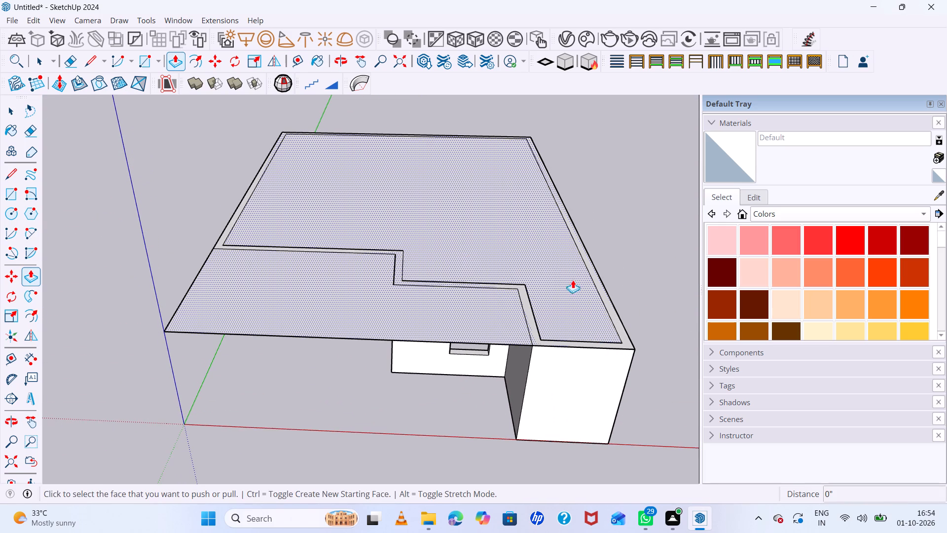
Trace lines along the outer edge of the stepped front walls, from the projecting block to the rectangle's far side edge, splitting the rectangle.
key("l")
scroll(509, 349, "up", 7)
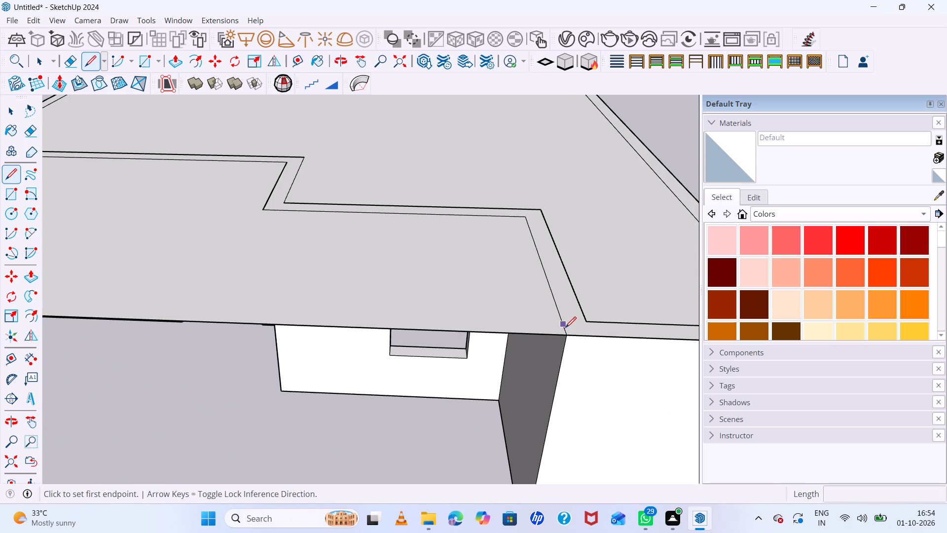
left_click_drag(568, 334, 570, 305)
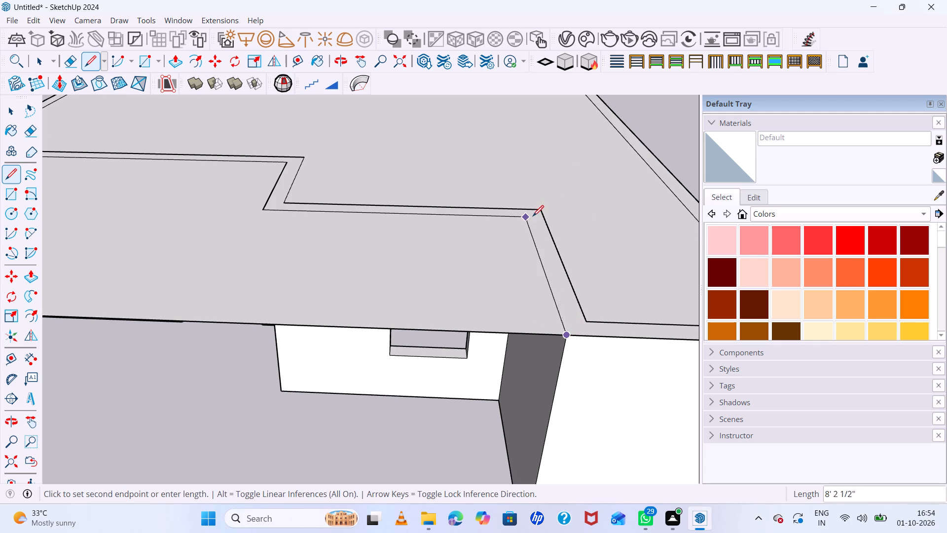
left_click(525, 214)
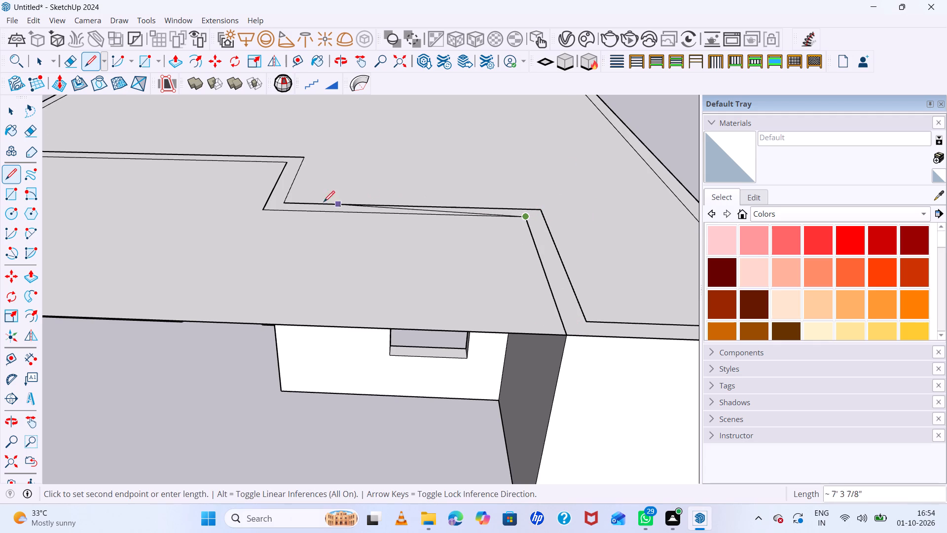
left_click(261, 210)
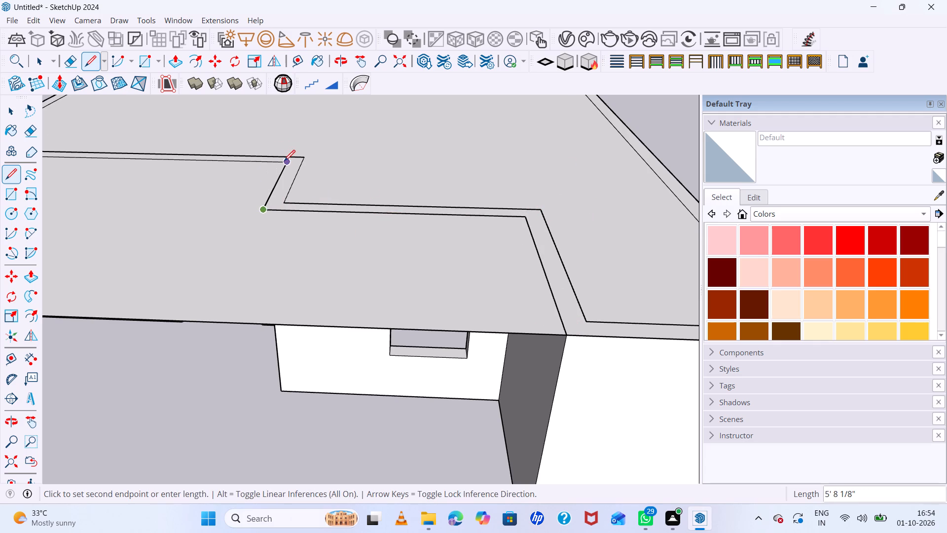
left_click(284, 161)
scroll(293, 169, "down", 12)
scroll(170, 170, "up", 6)
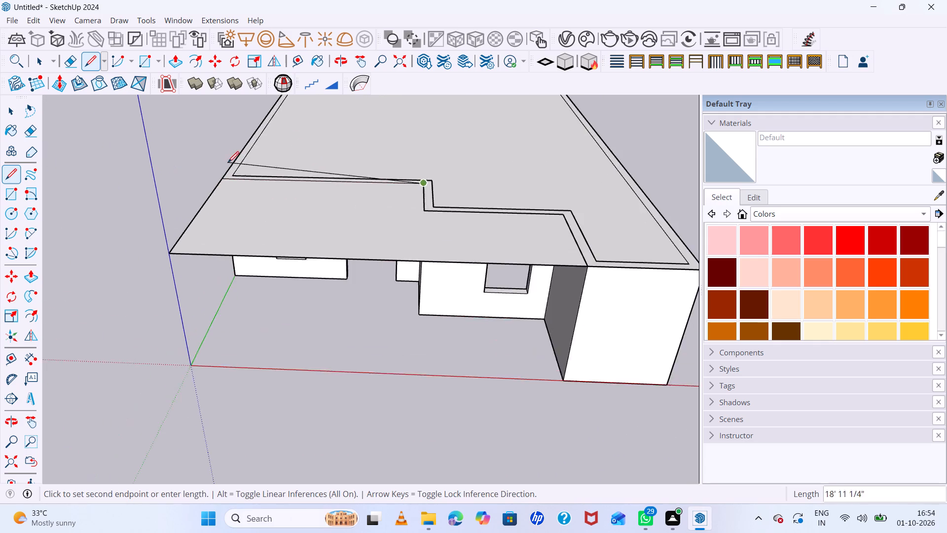
scroll(228, 162, "up", 7)
left_click(217, 197)
Cut away the rectangle's overhanging face in front of the recessed walls.
key("space")
left_click(255, 265)
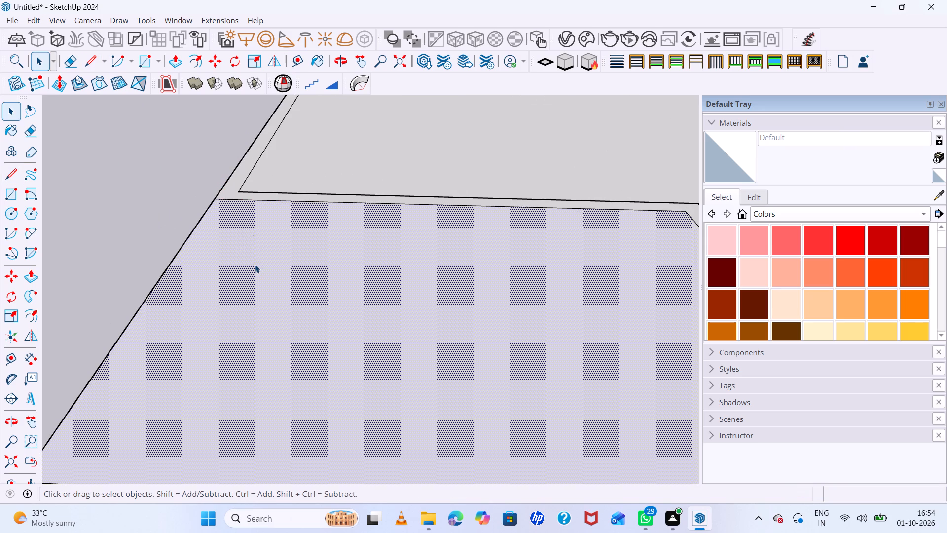
key("ctrl+x")
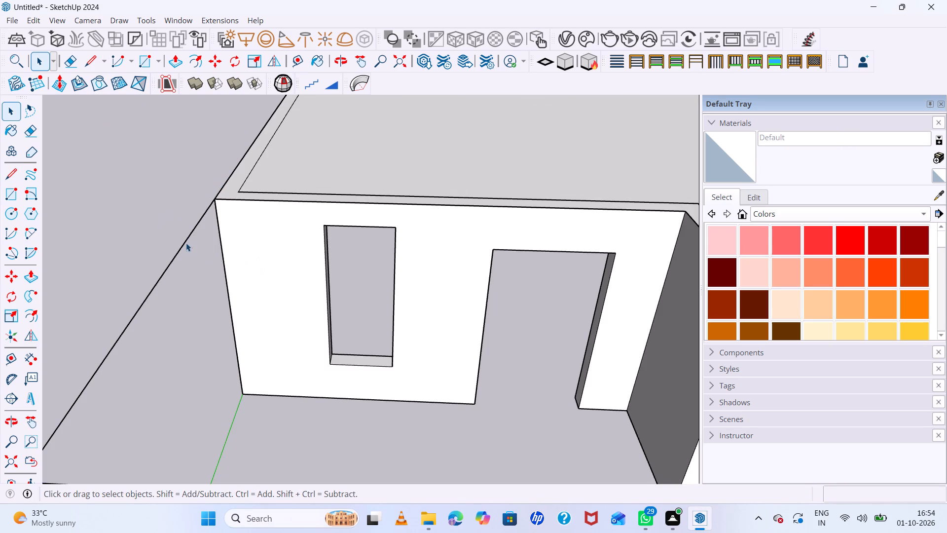
Erase the two leftover rectangle edges at the side and front of the removed overhang.
key("e")
left_click_drag(180, 247, 218, 273)
scroll(174, 254, "down", 14)
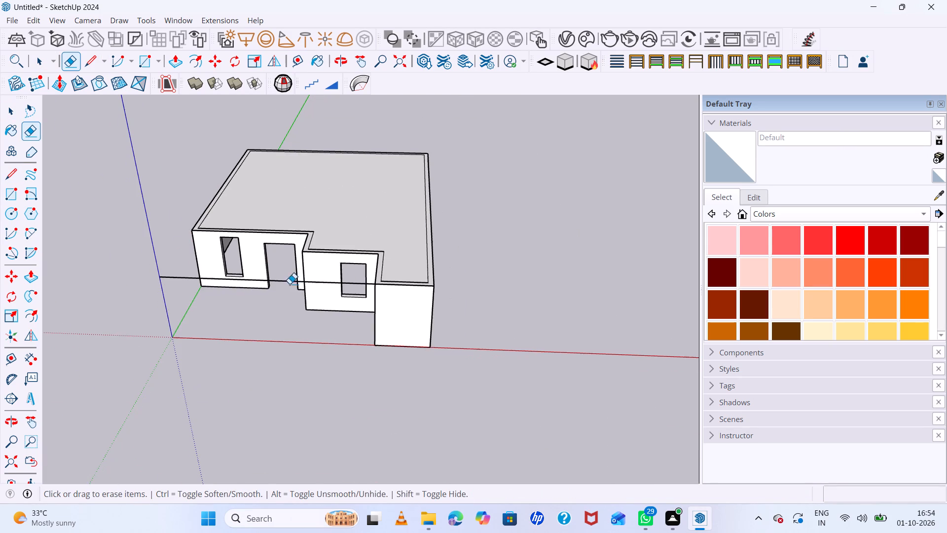
left_click_drag(292, 278, 292, 284)
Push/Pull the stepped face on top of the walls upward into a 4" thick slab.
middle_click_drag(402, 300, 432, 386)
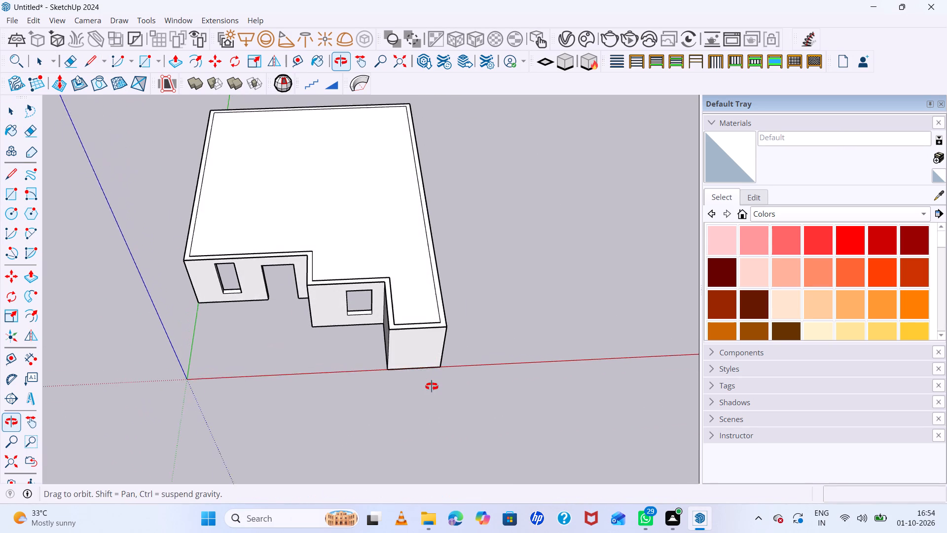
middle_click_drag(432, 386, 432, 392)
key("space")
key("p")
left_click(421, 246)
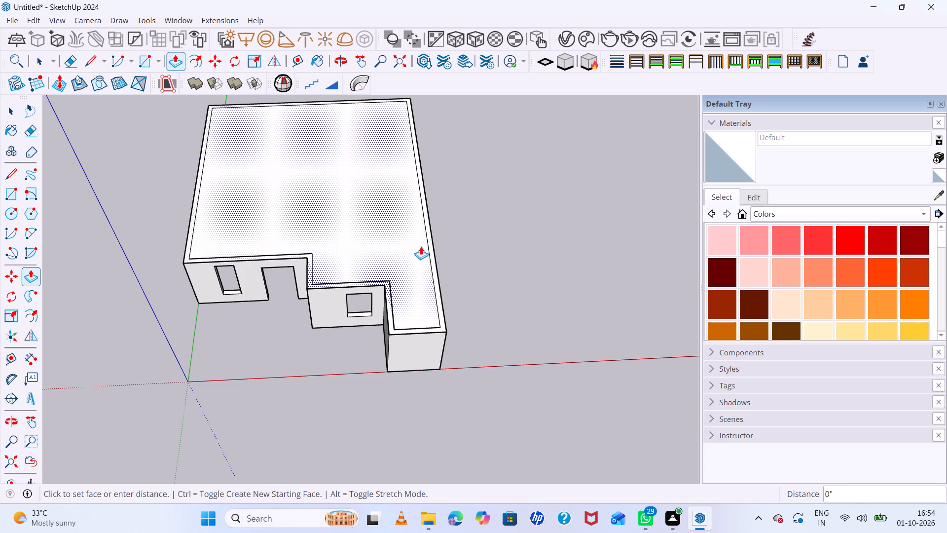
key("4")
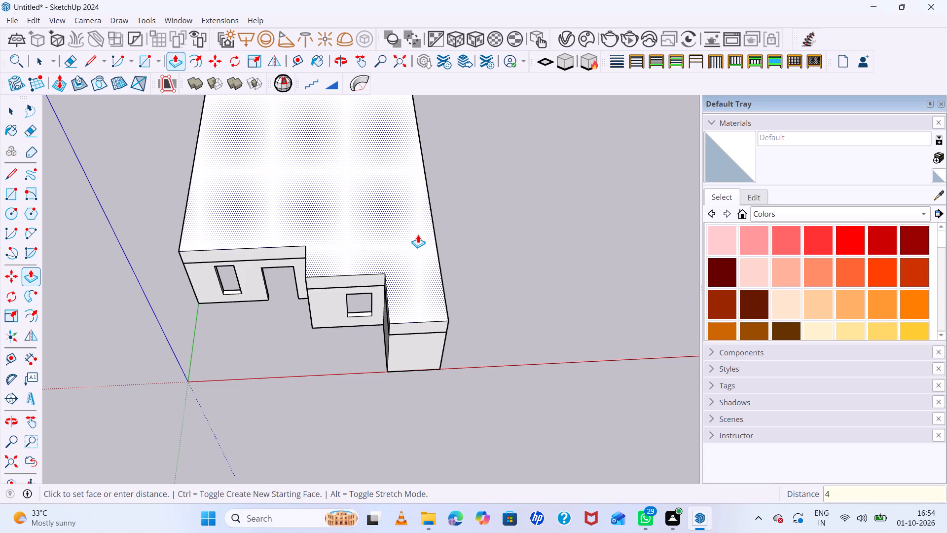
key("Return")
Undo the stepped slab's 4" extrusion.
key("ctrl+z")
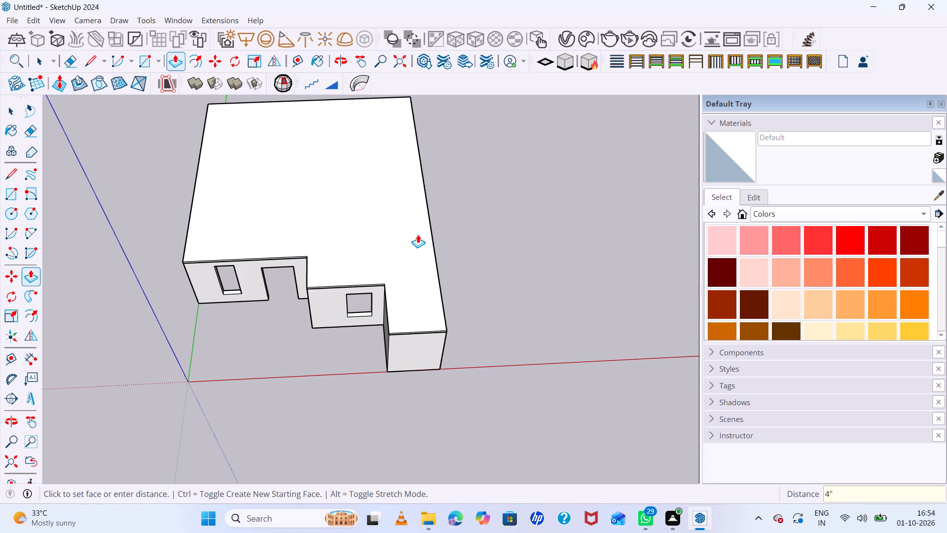
Select the roof face covering the ground-floor walls with its edges and make it a group.
key("space")
triple_click(391, 206)
right_click(391, 206)
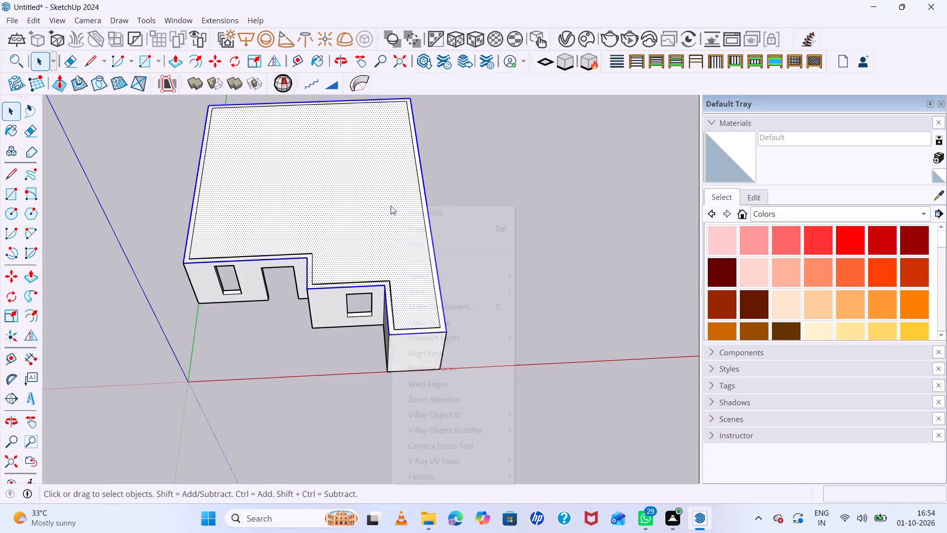
left_click(482, 322)
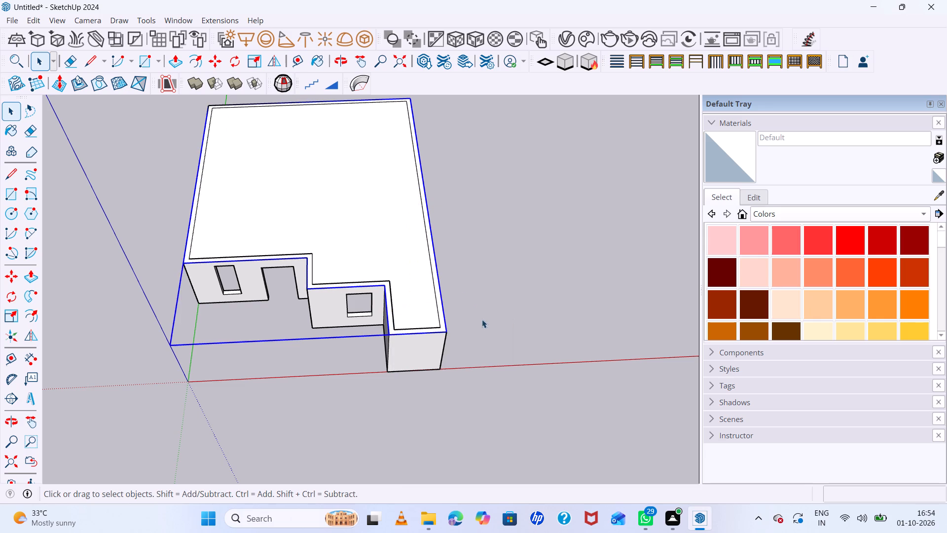
Inside the roof group, pull the face up 4" to form the slab, and leave the group.
triple_click(382, 216)
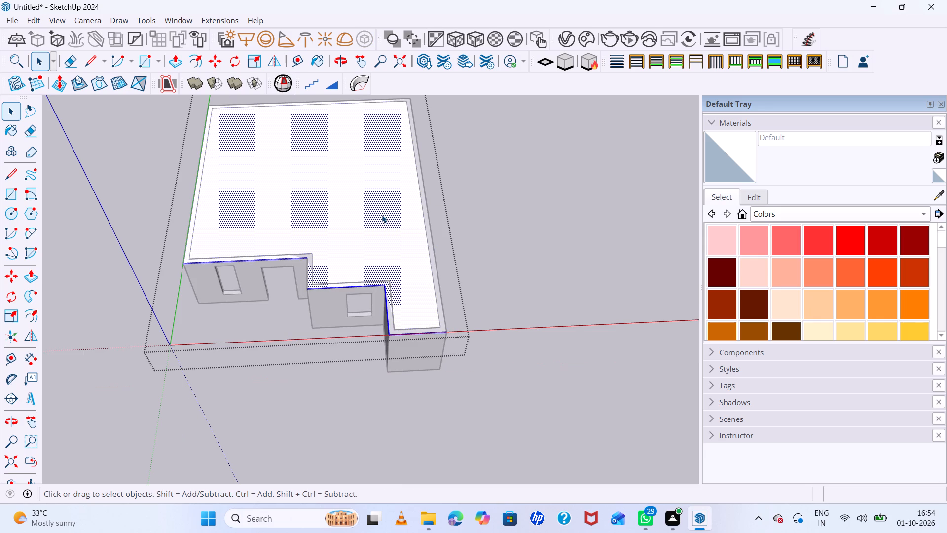
key("p")
left_click(381, 214)
key("4")
key("Return")
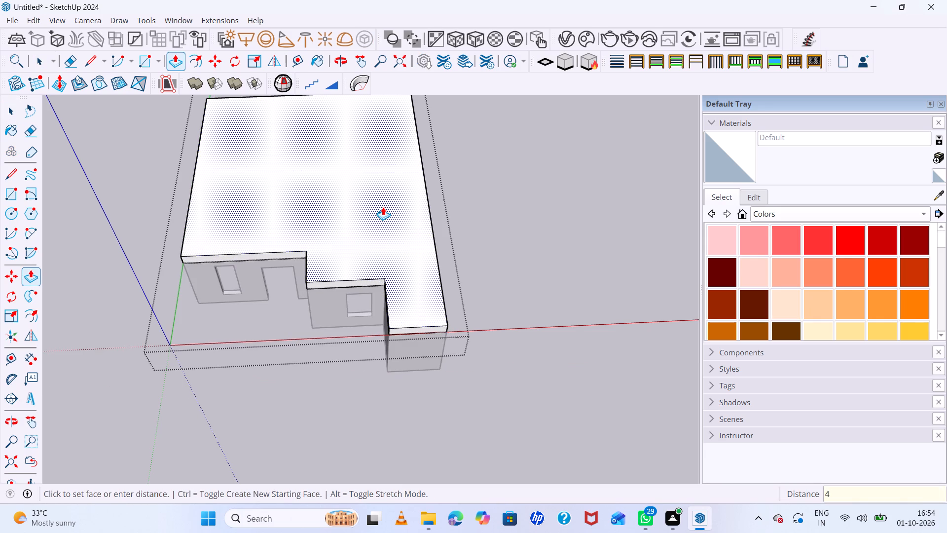
scroll(450, 244, "down", 1)
middle_click_drag(454, 243, 473, 163)
key("v")
key("space")
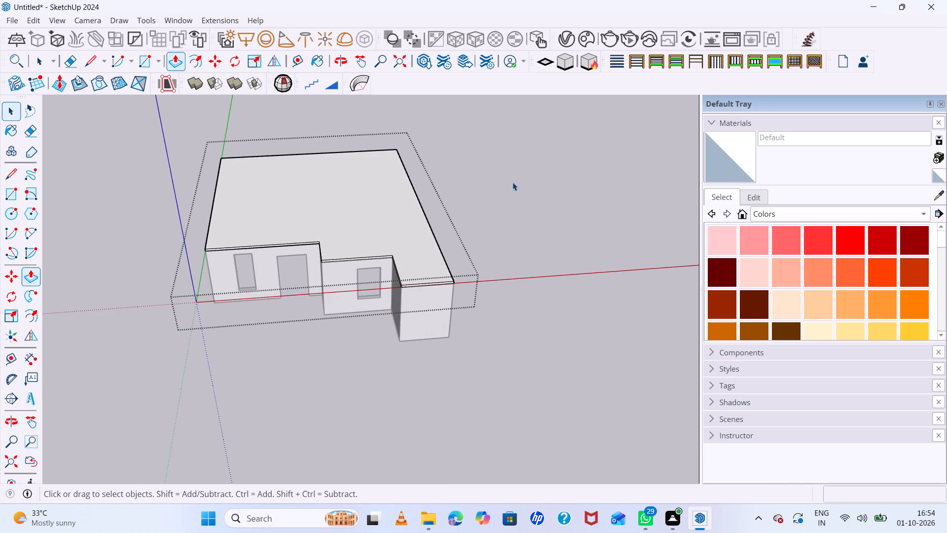
left_click(512, 182)
Copy the ground-floor wall group straight up from its front bottom corner onto the slab's top corner as the upper storey.
scroll(386, 215, "up", 5)
middle_click_drag(399, 205, 402, 99)
scroll(399, 205, "up", 1)
left_click(454, 249)
left_click(454, 249)
key("m")
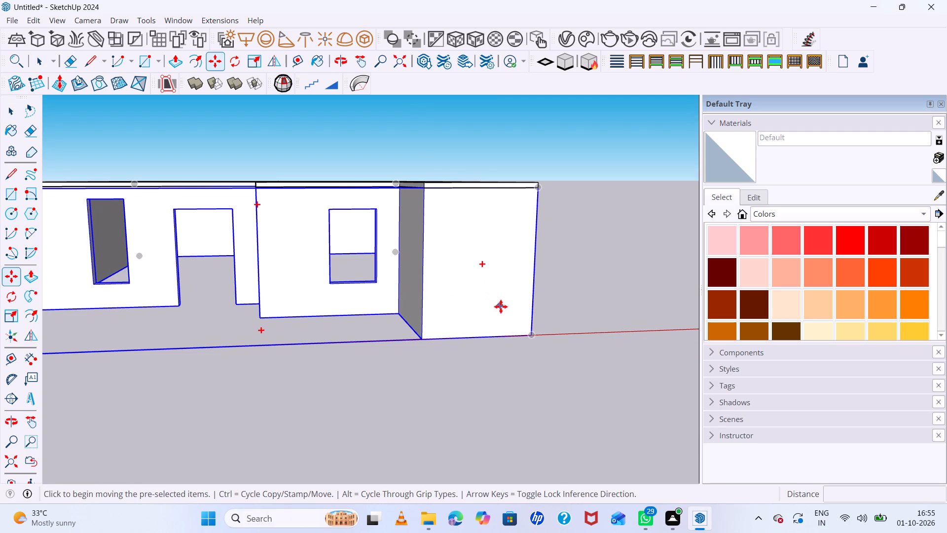
left_click(533, 334)
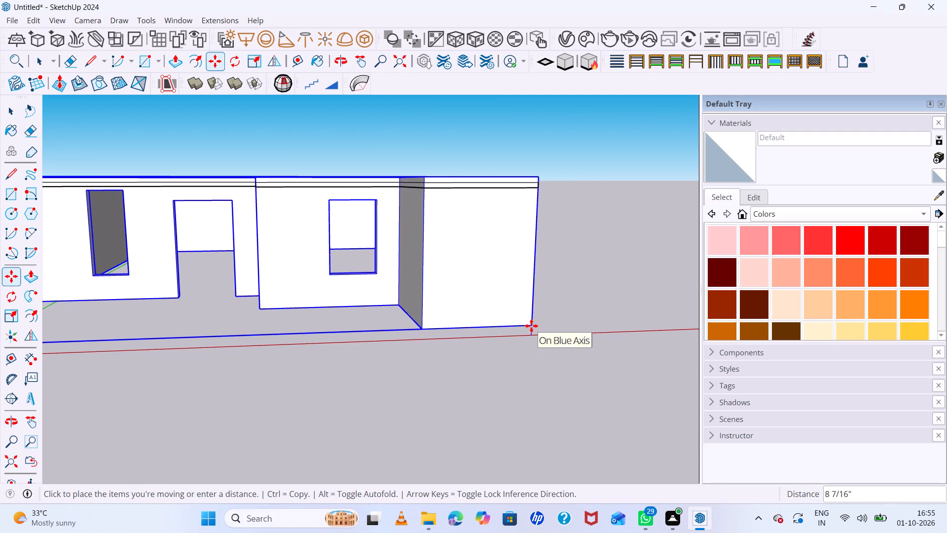
scroll(534, 169, "up", 5)
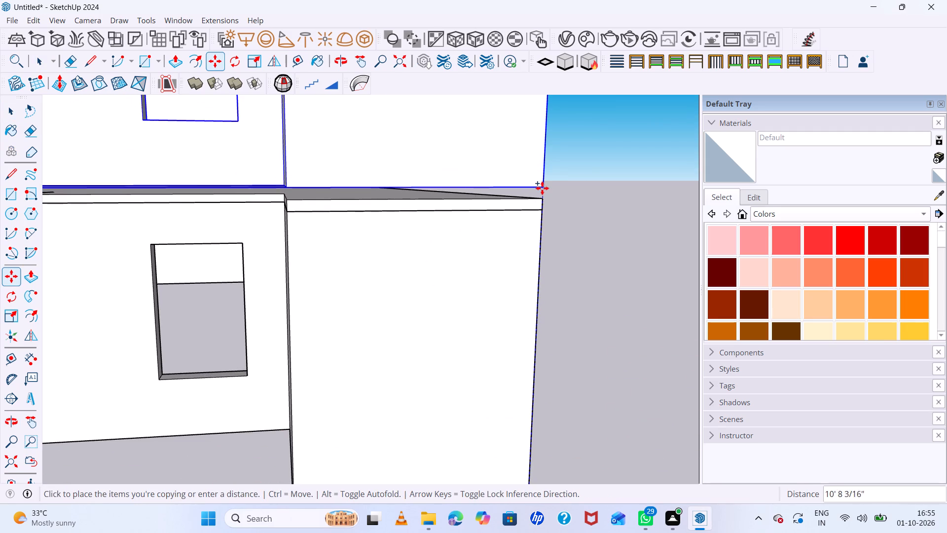
left_click(542, 197)
scroll(571, 236, "down", 13)
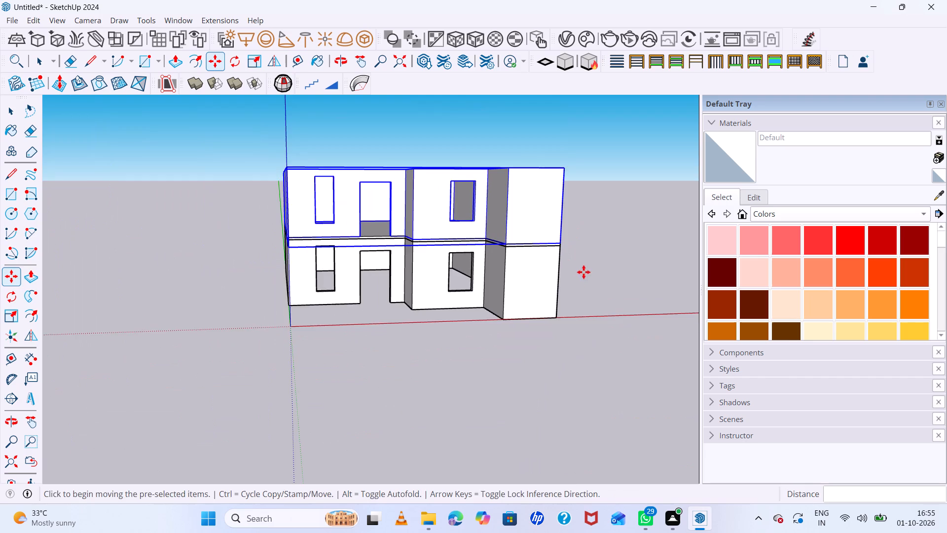
middle_click_drag(583, 275, 564, 294)
key("space")
scroll(557, 255, "up", 7)
left_click(601, 253)
key("space")
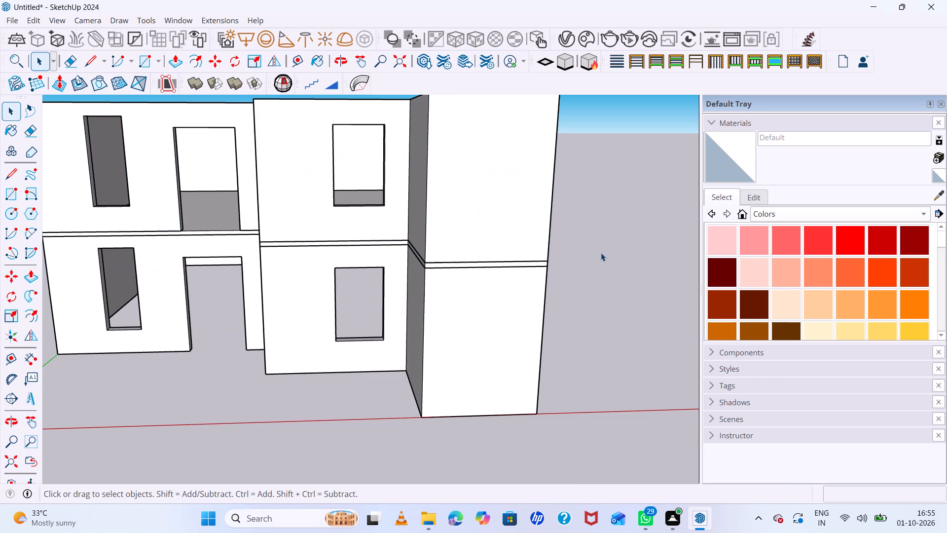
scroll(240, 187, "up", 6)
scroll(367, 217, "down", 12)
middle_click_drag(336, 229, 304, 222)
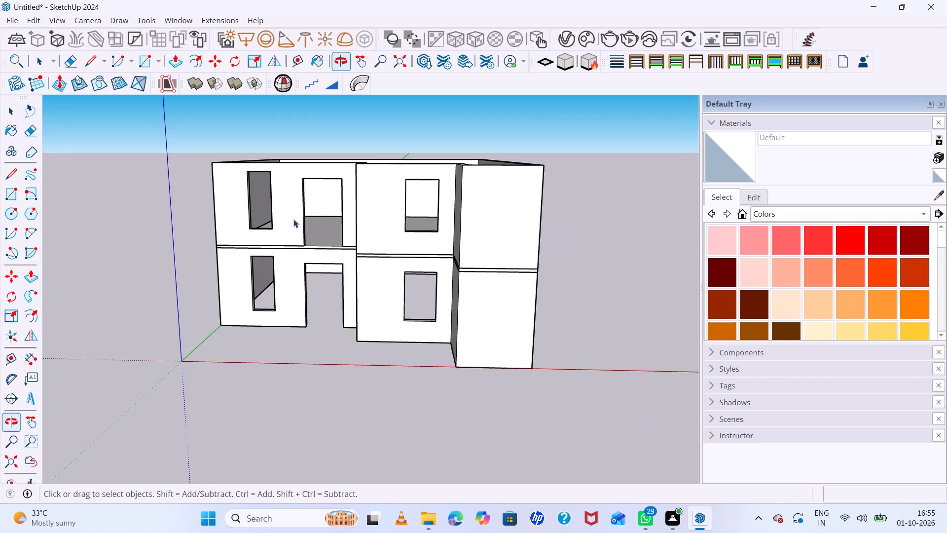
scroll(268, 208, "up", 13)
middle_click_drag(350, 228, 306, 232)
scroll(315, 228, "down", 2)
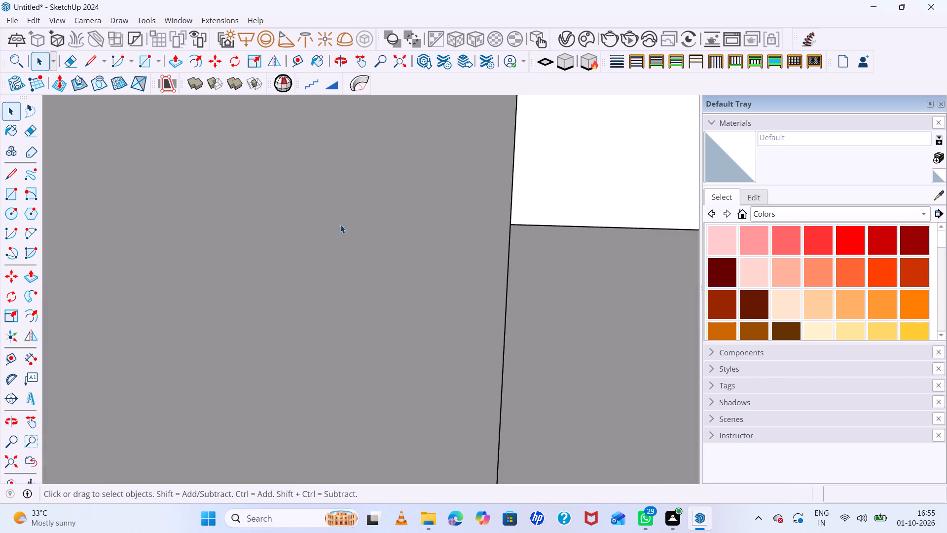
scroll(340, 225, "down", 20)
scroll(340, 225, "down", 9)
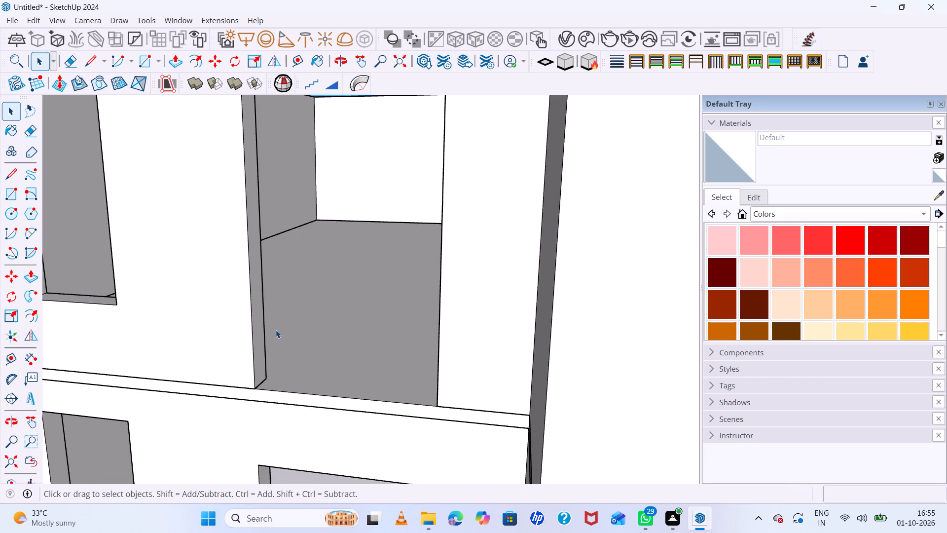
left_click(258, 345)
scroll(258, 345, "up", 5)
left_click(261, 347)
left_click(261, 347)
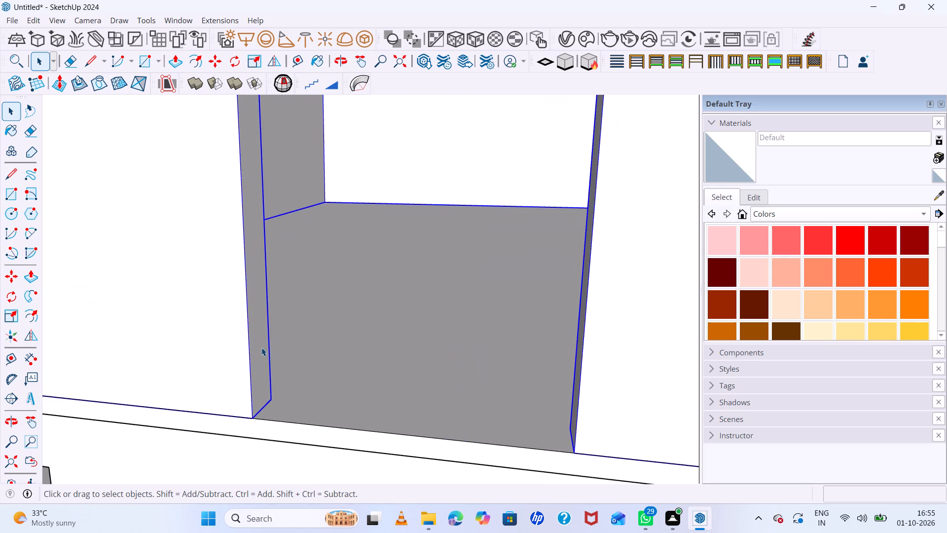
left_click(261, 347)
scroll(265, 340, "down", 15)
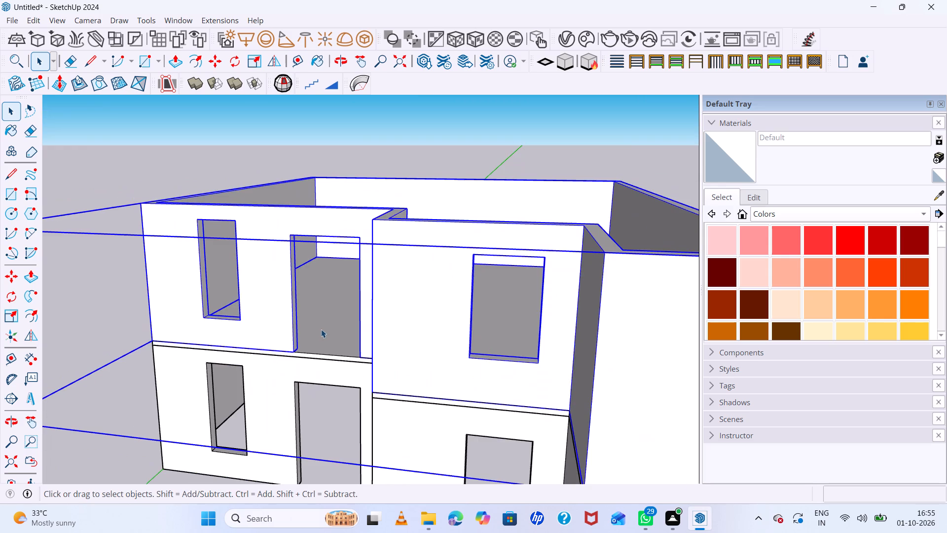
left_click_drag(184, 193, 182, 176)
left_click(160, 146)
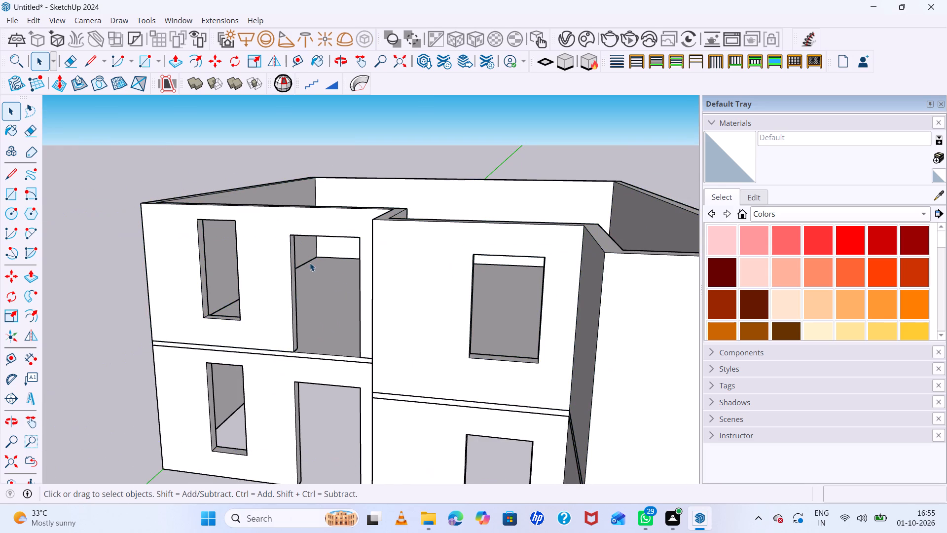
In the upper-storey wall group, push the door opening's side face about 4' 9" across to close the opening.
scroll(312, 273, "up", 6)
triple_click(240, 336)
left_click(241, 337)
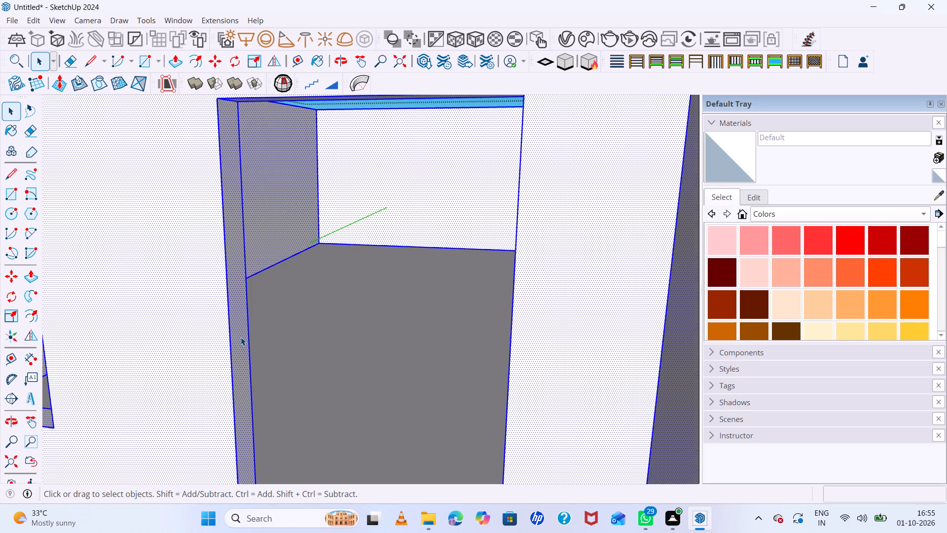
key("p")
left_click(241, 335)
scroll(437, 334, "down", 5)
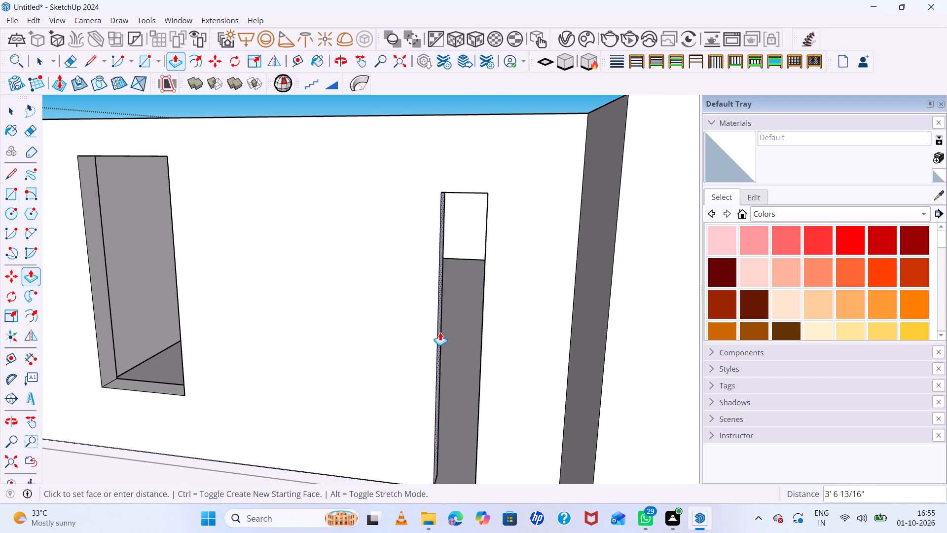
scroll(451, 309, "down", 6)
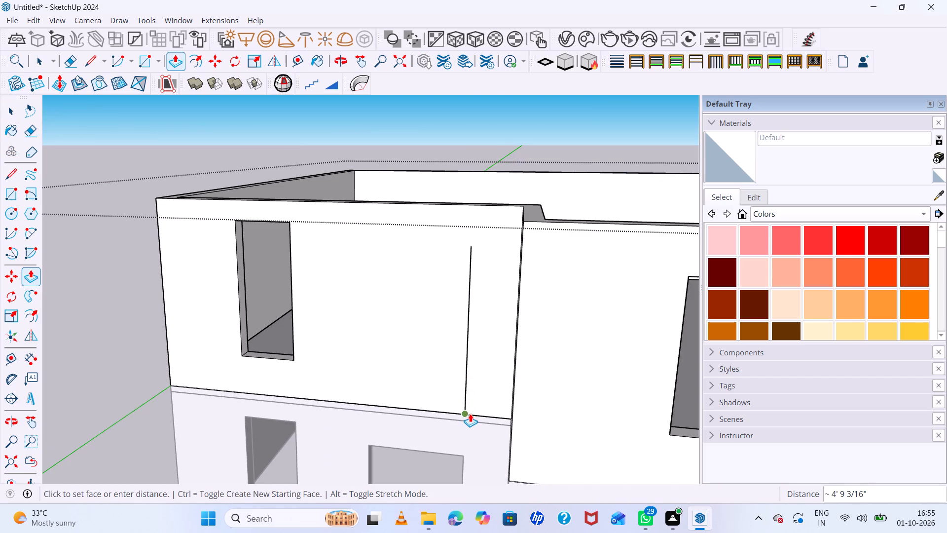
left_click(465, 414)
scroll(329, 272, "down", 7)
Widen the upper-storey window beside the closed doorway by pushing its side face about 7' 6".
scroll(363, 298, "up", 1)
middle_click_drag(363, 298, 457, 266)
scroll(397, 266, "up", 6)
middle_click_drag(399, 274, 428, 278)
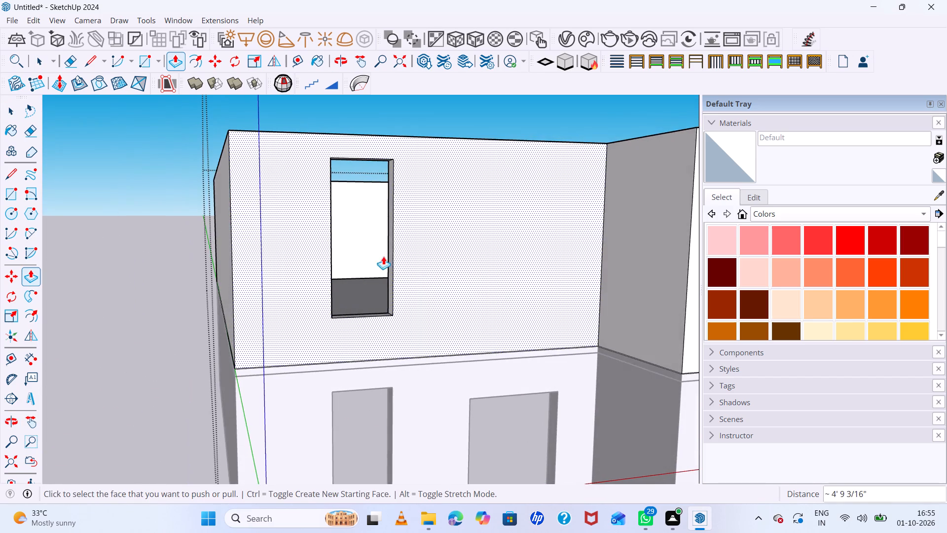
scroll(382, 259, "up", 7)
scroll(425, 273, "down", 7)
left_click(445, 302)
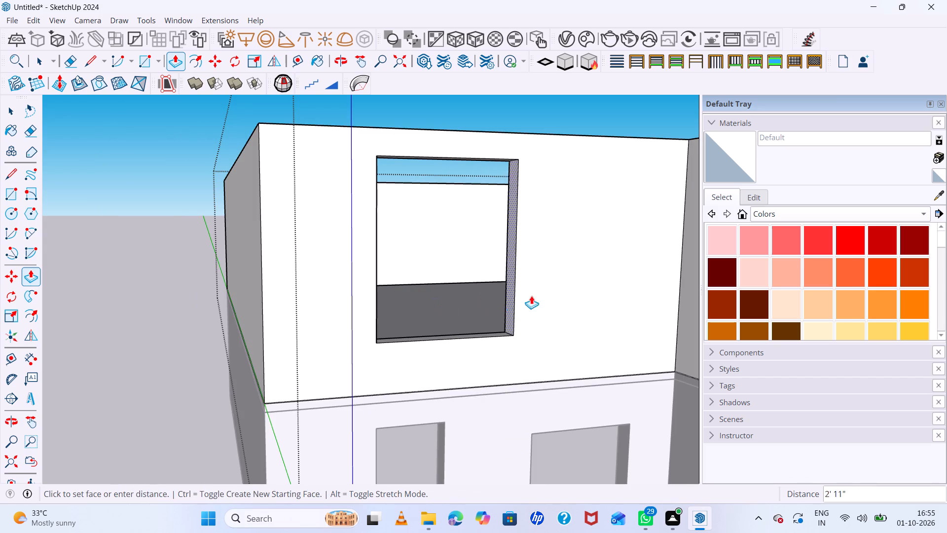
left_click(611, 301)
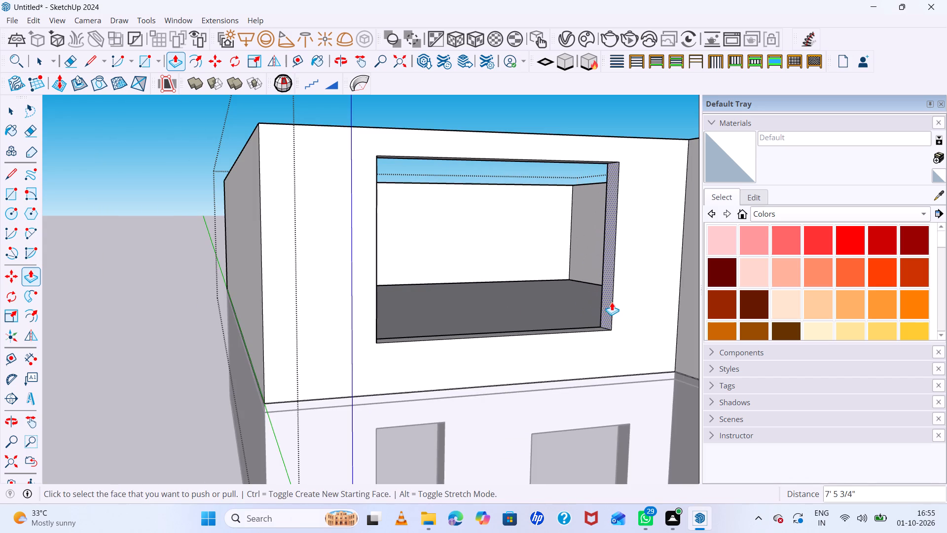
Examine the front facade and its upper-storey openings from above and below.
middle_click_drag(577, 305, 475, 302)
scroll(491, 281, "down", 13)
middle_click_drag(546, 284, 550, 308)
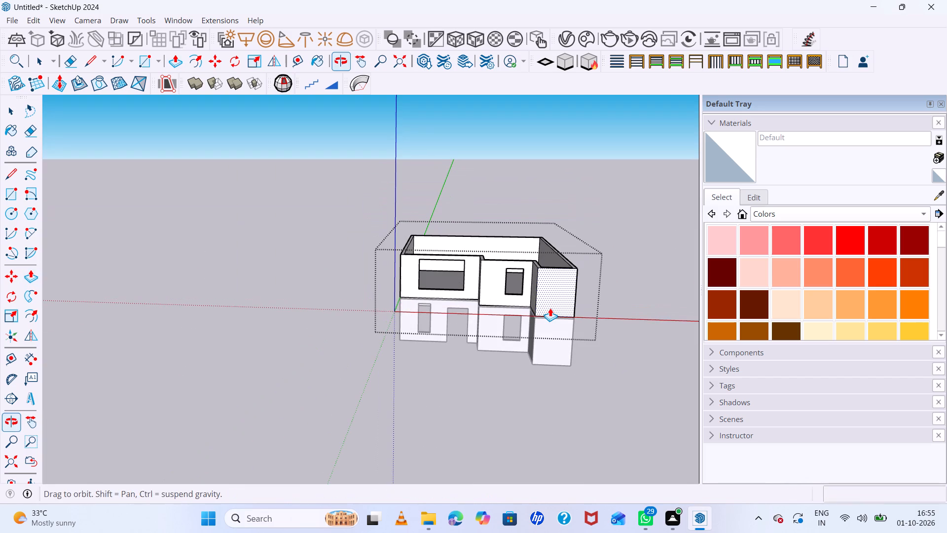
middle_click_drag(550, 308, 549, 231)
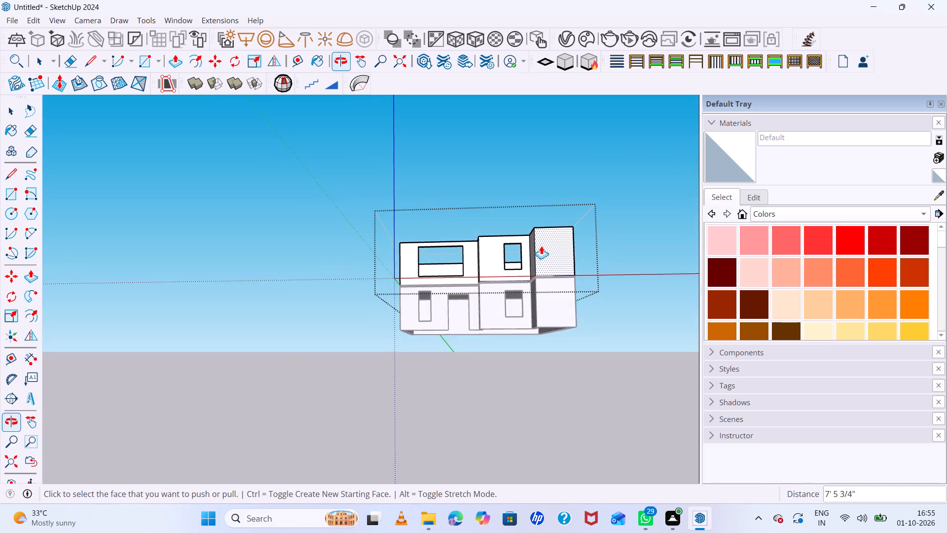
scroll(532, 259, "up", 15)
scroll(497, 255, "down", 7)
middle_click_drag(498, 249, 498, 248)
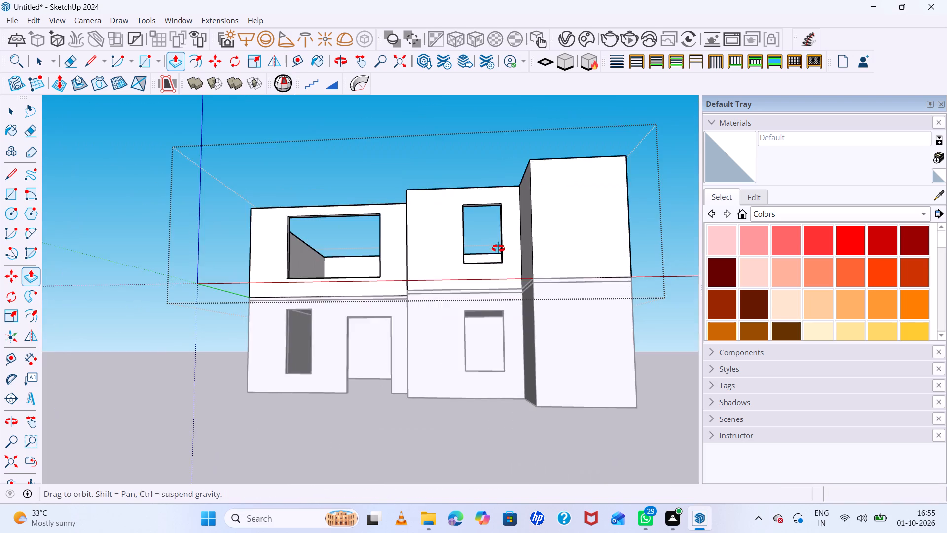
middle_click_drag(498, 248, 508, 295)
scroll(503, 293, "down", 6)
scroll(480, 281, "up", 7)
middle_click_drag(526, 280, 530, 172)
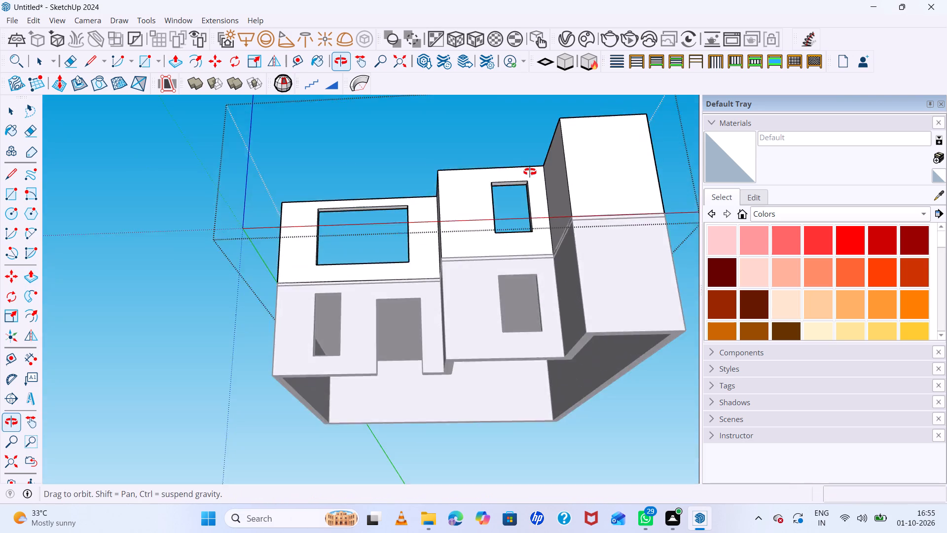
middle_click_drag(530, 172, 525, 312)
scroll(492, 299, "down", 4)
Lower the sill of the middle section's upper-storey window by about 1' 6", and leave the wall group.
scroll(510, 332, "up", 14)
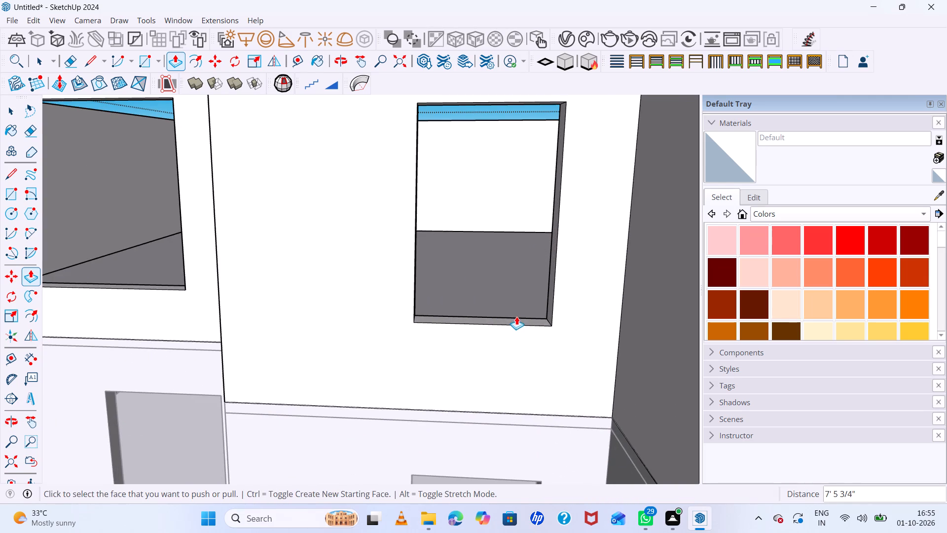
left_click(516, 317)
left_click(509, 320)
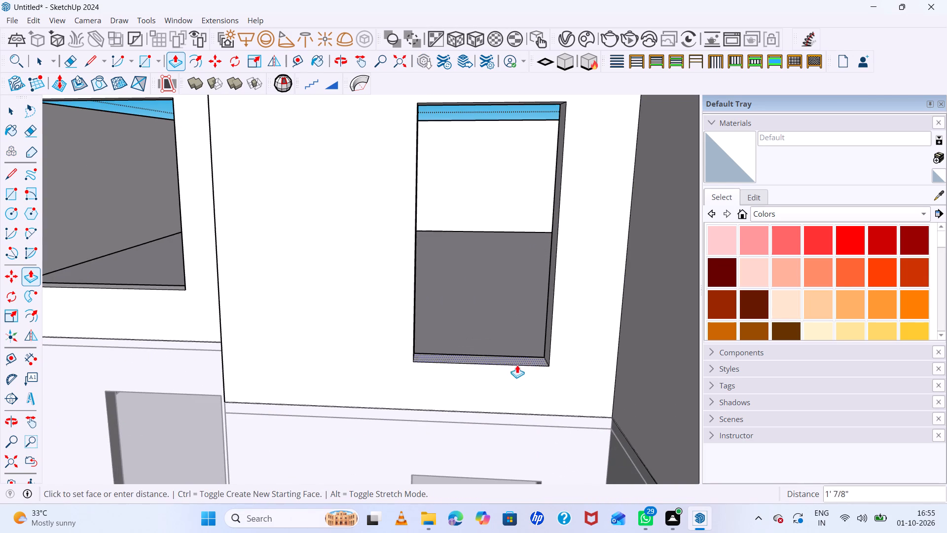
left_click(514, 373)
scroll(455, 278, "down", 7)
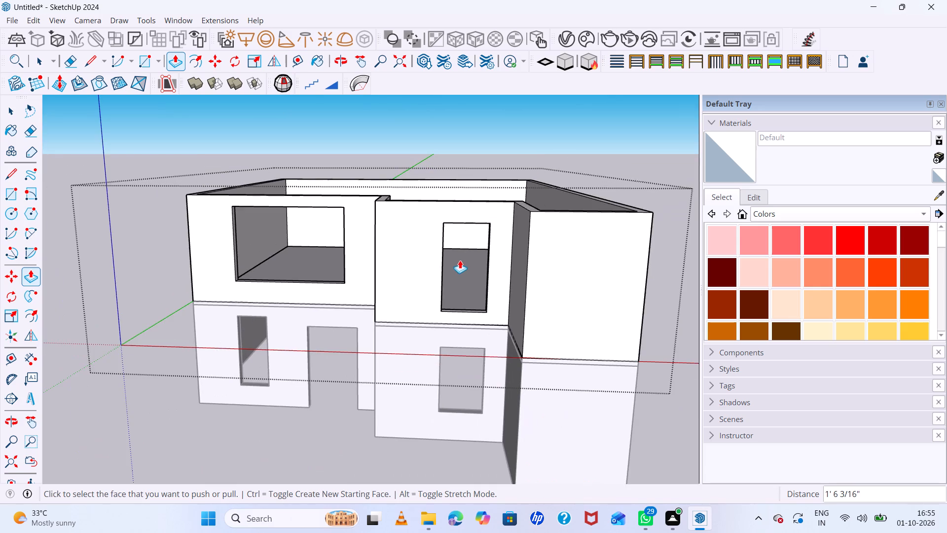
middle_click_drag(551, 223, 563, 164)
scroll(553, 219, "up", 1)
key("space")
left_click(600, 146)
Examine the two-storey front facade and its window and door openings from different angles.
scroll(427, 187, "down", 3)
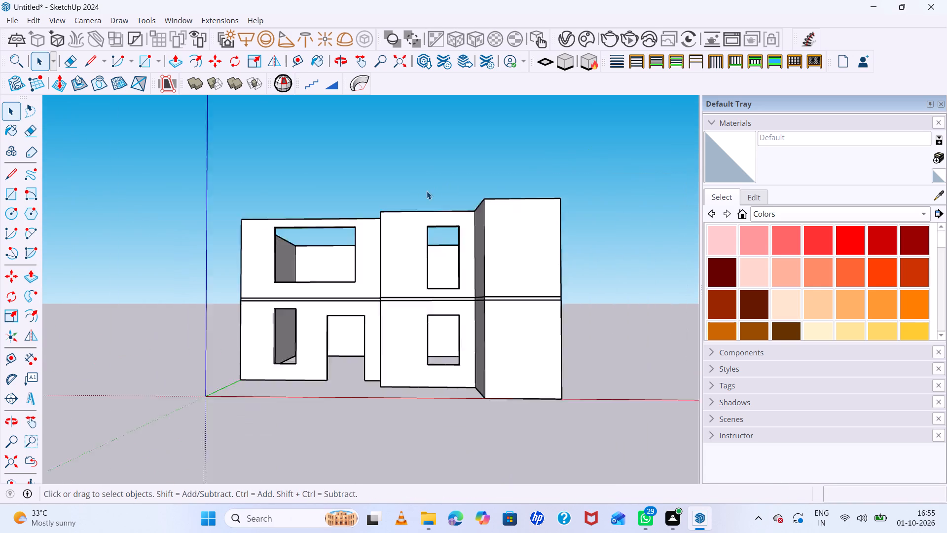
scroll(427, 191, "down", 7)
middle_click_drag(537, 212, 542, 250)
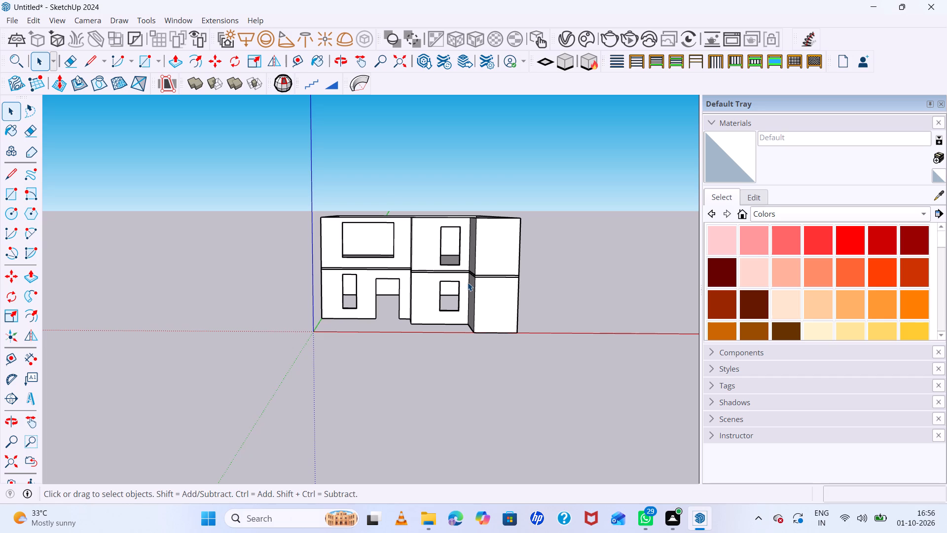
middle_click_drag(456, 258, 453, 299)
scroll(452, 299, "down", 1)
scroll(412, 233, "up", 15)
scroll(442, 232, "down", 11)
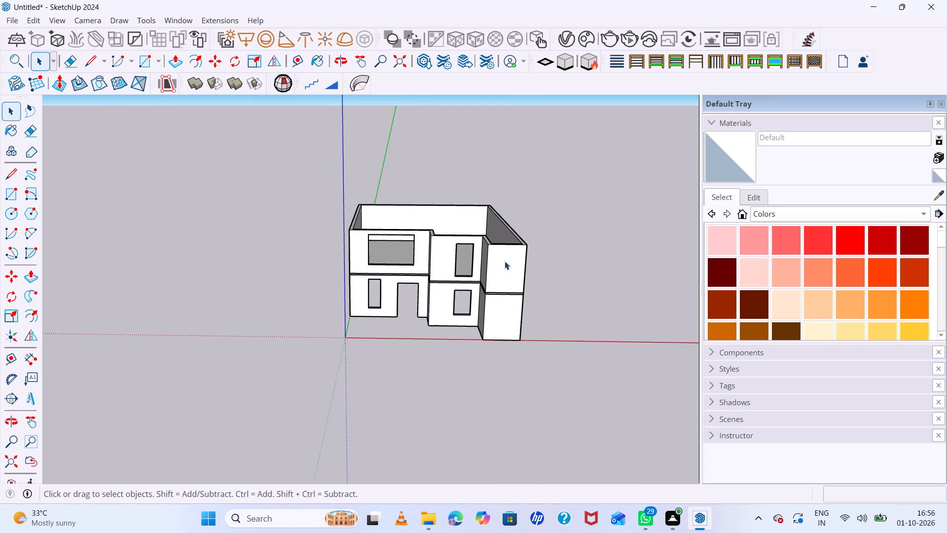
middle_click_drag(505, 225, 494, 180)
scroll(522, 266, "up", 11)
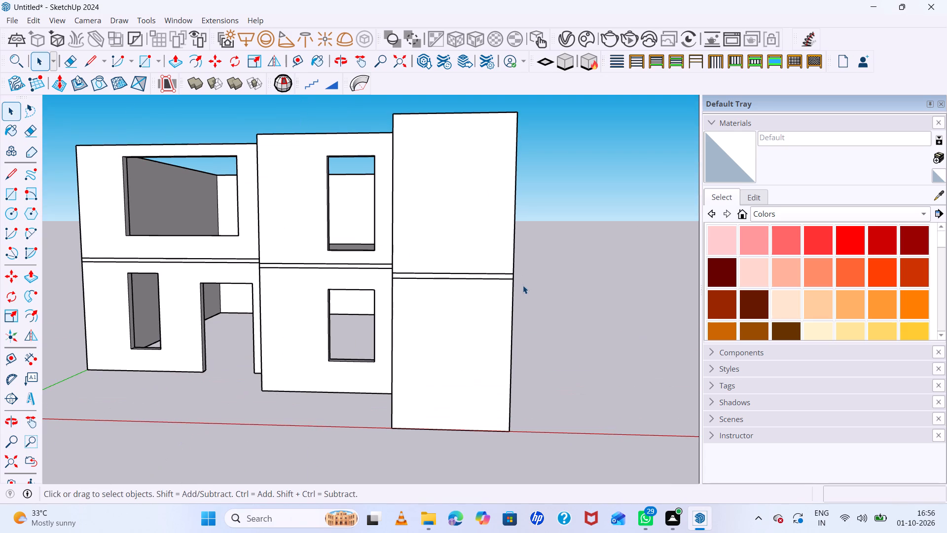
middle_click_drag(480, 277, 505, 320)
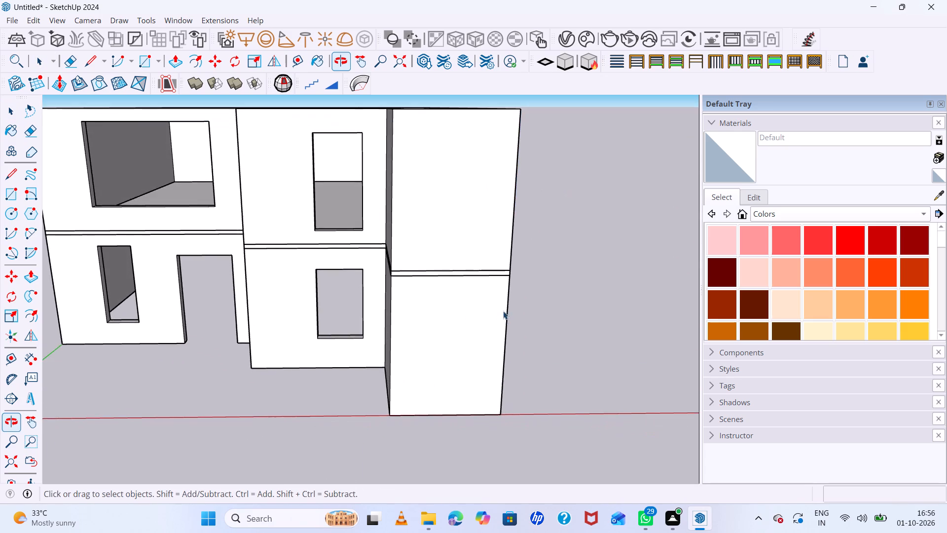
scroll(495, 296, "down", 7)
scroll(330, 191, "up", 7)
middle_click_drag(494, 256, 476, 190)
scroll(510, 256, "down", 4)
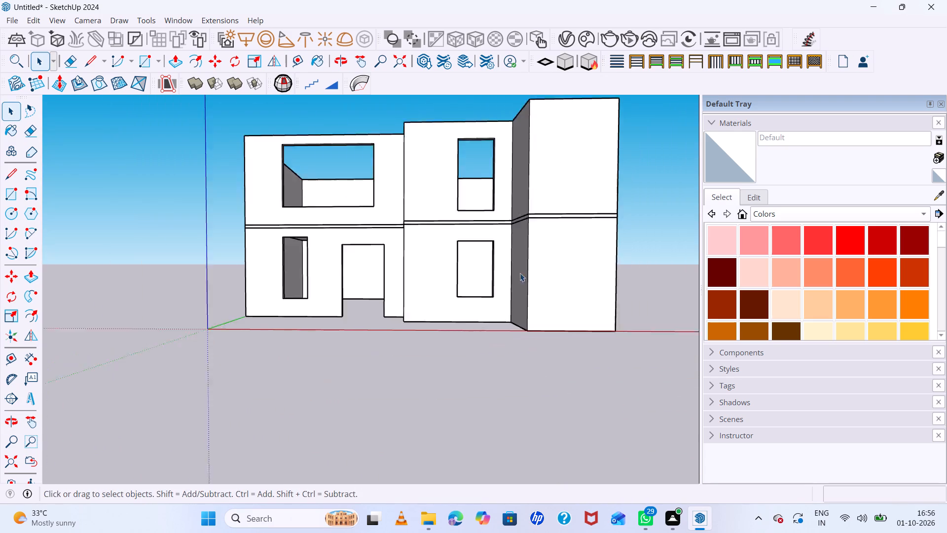
Examine the front facade's window and door openings on both storeys from above and from the front.
scroll(520, 273, "down", 9)
scroll(564, 156, "up", 6)
middle_click_drag(619, 211, 618, 269)
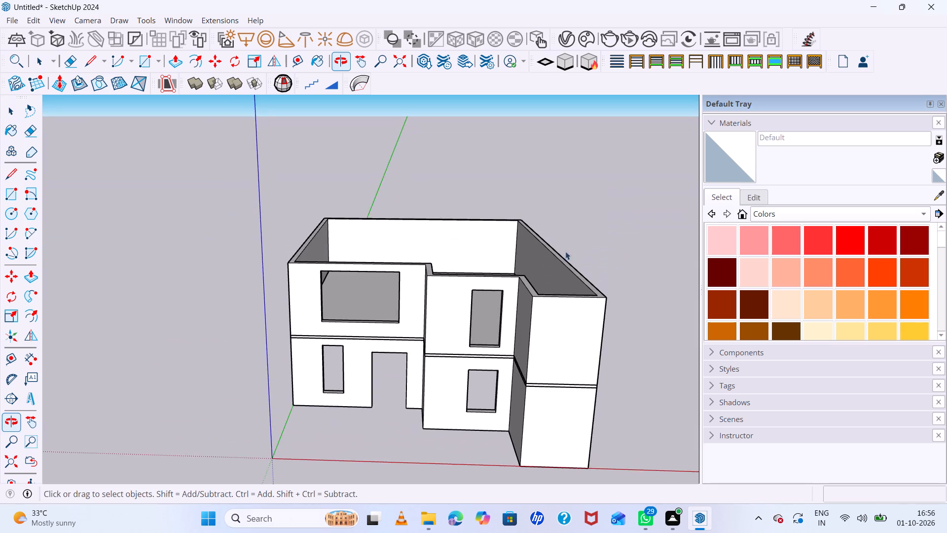
scroll(404, 231, "up", 7)
middle_click_drag(509, 233, 507, 194)
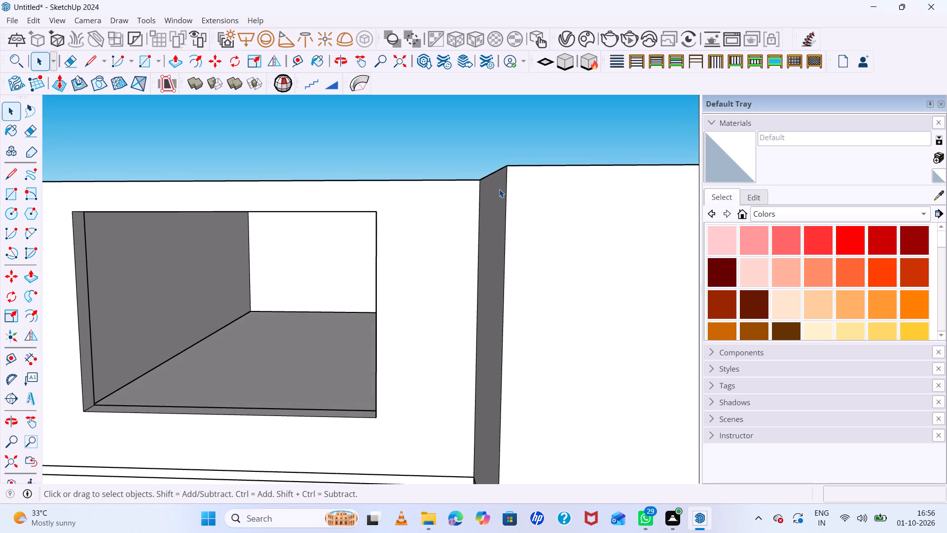
scroll(499, 189, "down", 5)
middle_click_drag(548, 199, 553, 229)
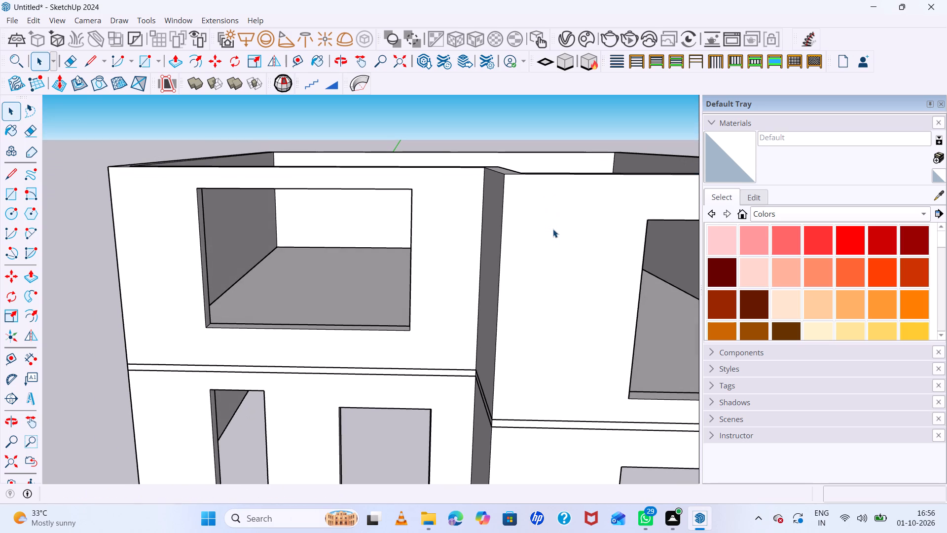
scroll(549, 216, "down", 2)
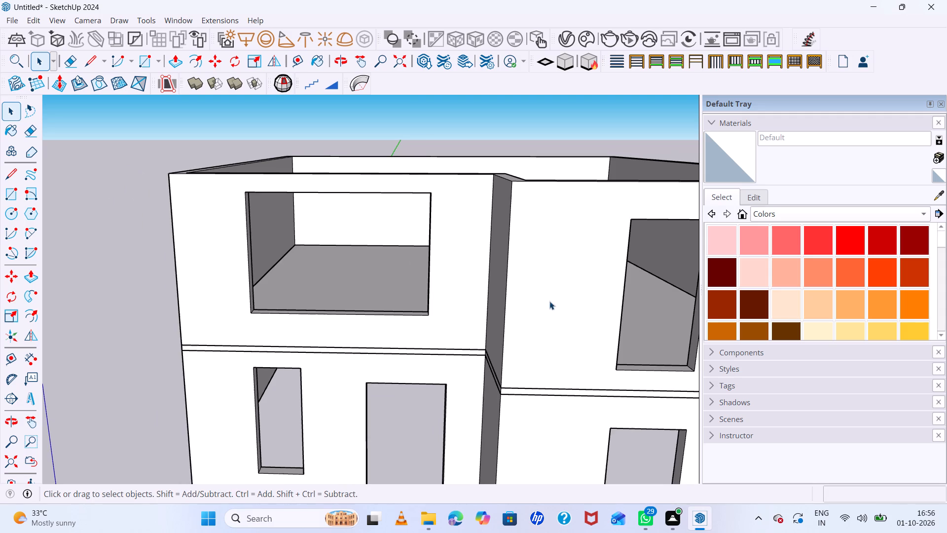
scroll(487, 325, "down", 3)
middle_click_drag(514, 344, 524, 325)
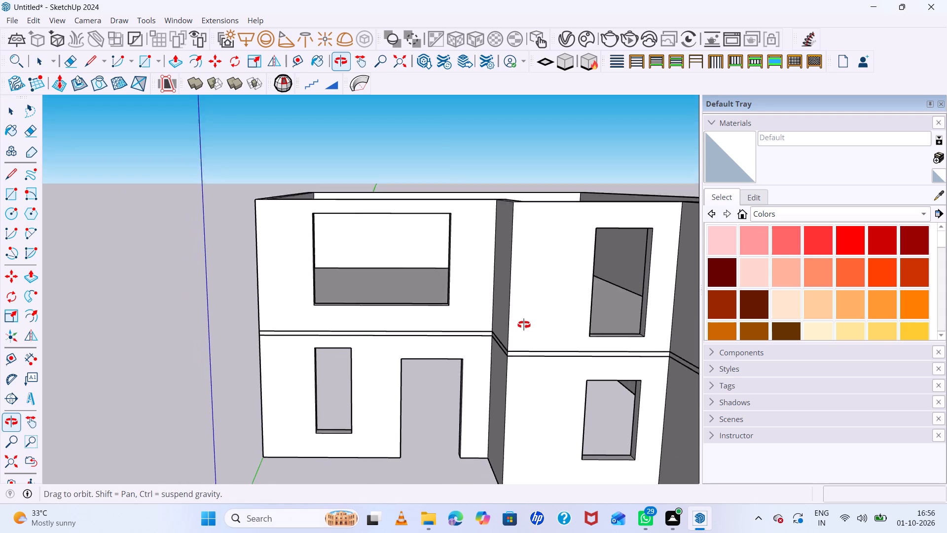
middle_click_drag(524, 325, 524, 319)
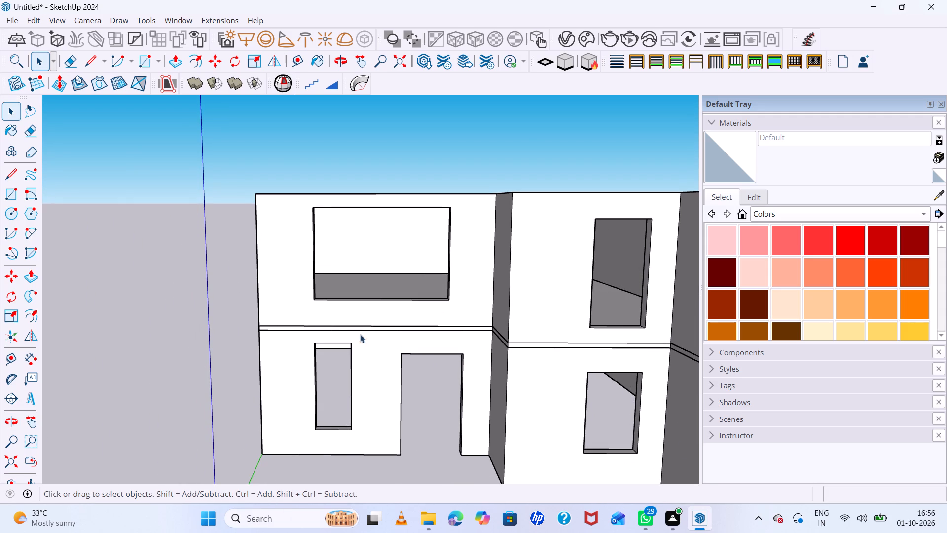
Enter the ground-floor wall group and lower the head of the narrow window beside the doorway by about 8".
middle_click_drag(398, 346, 388, 283)
scroll(333, 292, "up", 7)
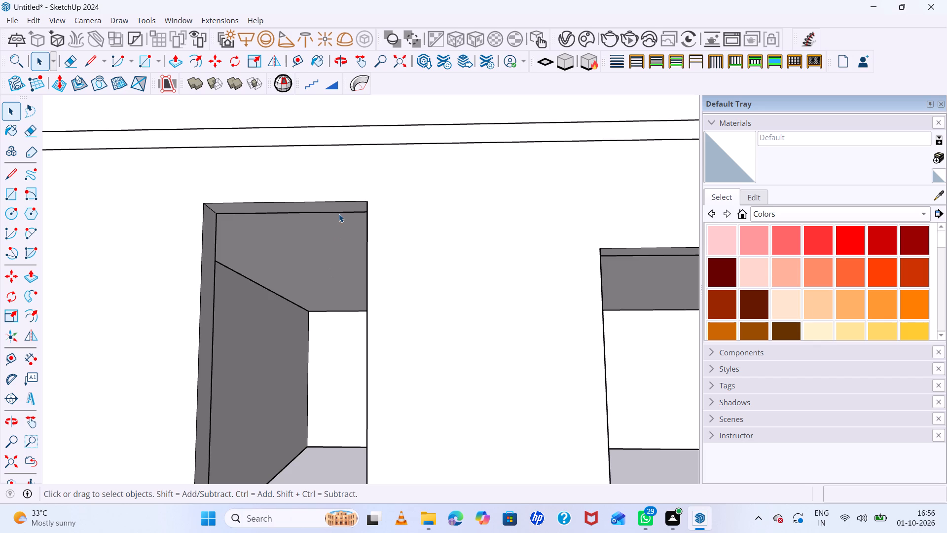
left_click(340, 209)
scroll(340, 209, "up", 5)
triple_click(345, 202)
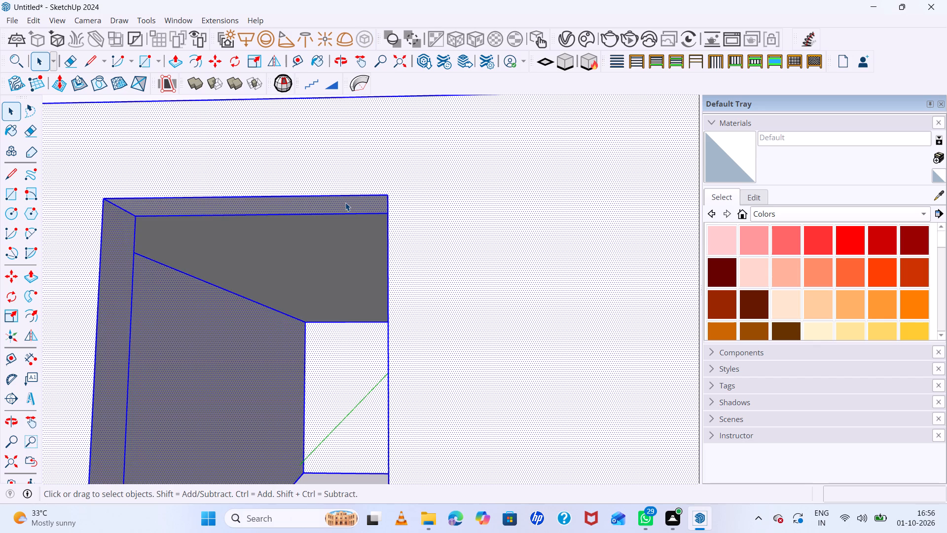
left_click(345, 202)
left_click(348, 207)
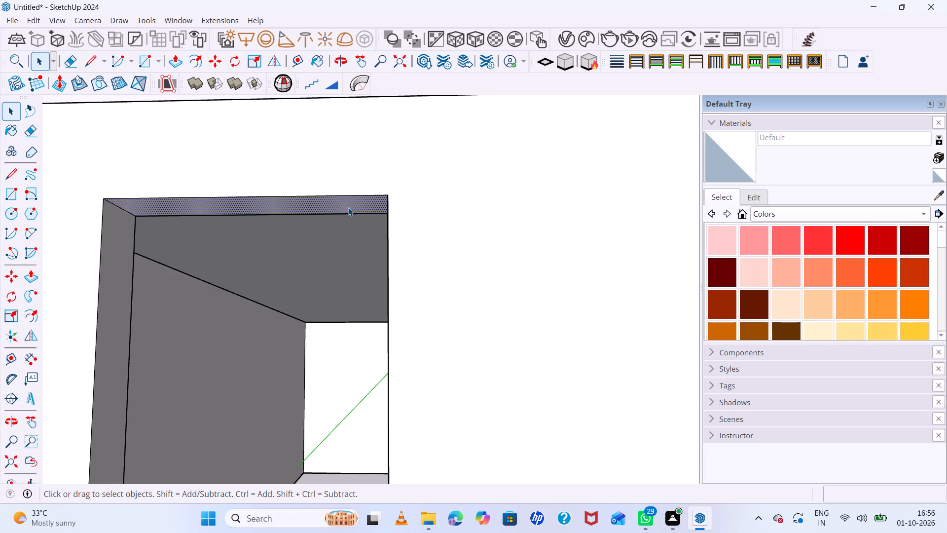
key("p")
left_click(348, 207)
left_click(359, 272)
scroll(345, 244, "down", 8)
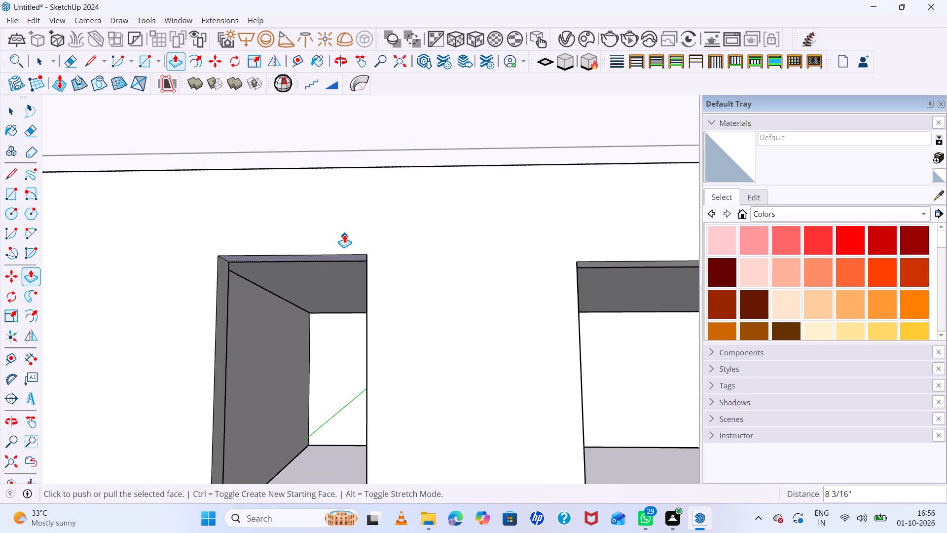
Lower the head of the ground-floor doorway by about 4 3/4" with Push/Pull.
scroll(344, 234, "down", 5)
scroll(590, 264, "up", 5)
middle_click_drag(582, 245, 568, 192)
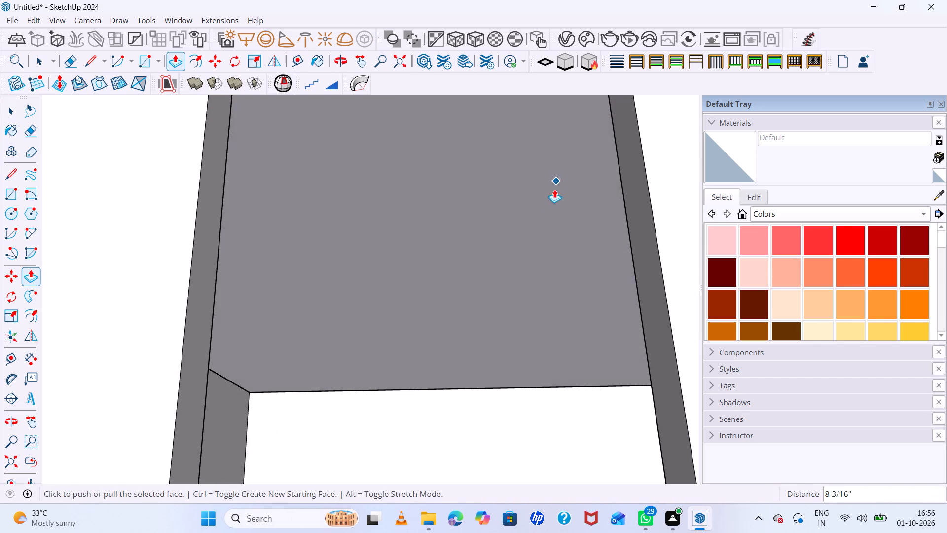
scroll(552, 212, "down", 6)
key("space")
double_click(550, 135)
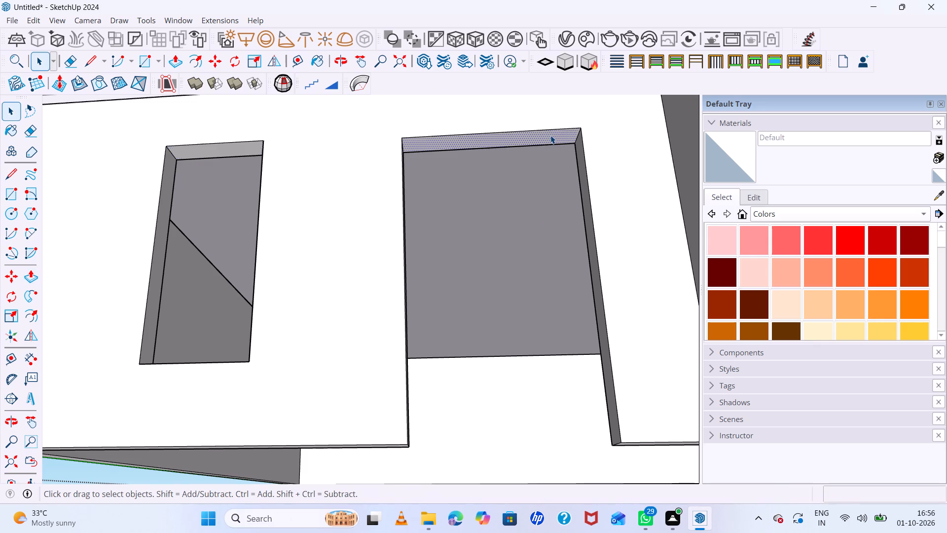
key("p")
left_click(550, 135)
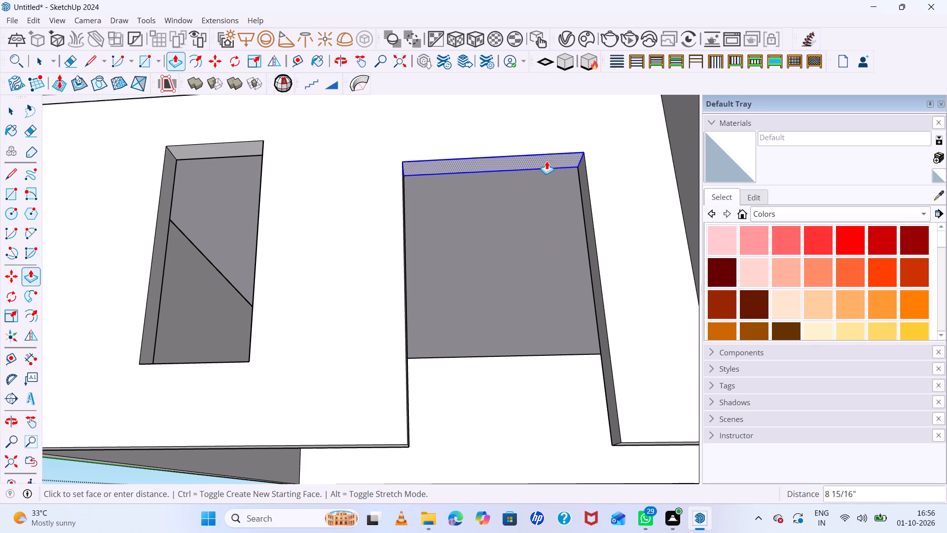
left_click(542, 150)
Lower the head of the narrow ground-floor window beside the doorway by about another 1' 9".
scroll(479, 180, "down", 5)
middle_click_drag(475, 199, 480, 279)
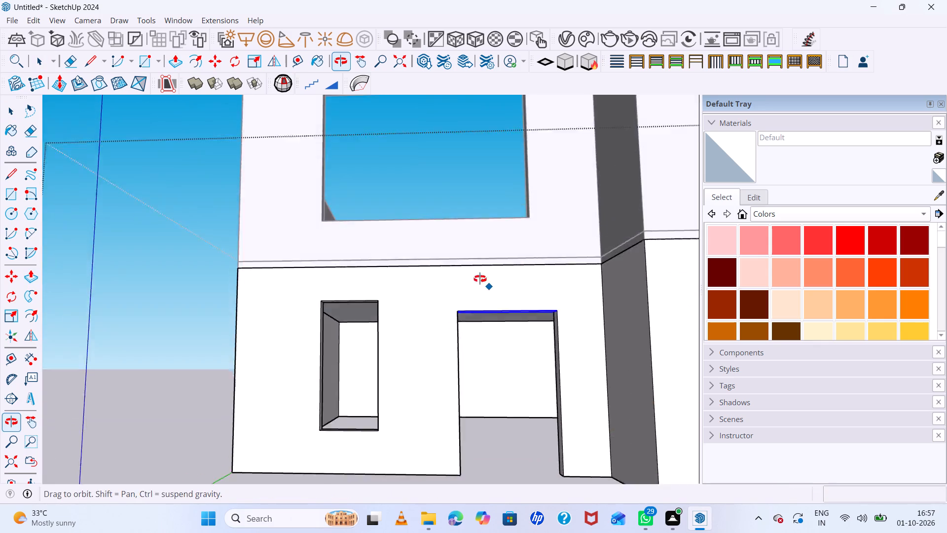
middle_click_drag(480, 279, 476, 299)
scroll(478, 272, "down", 6)
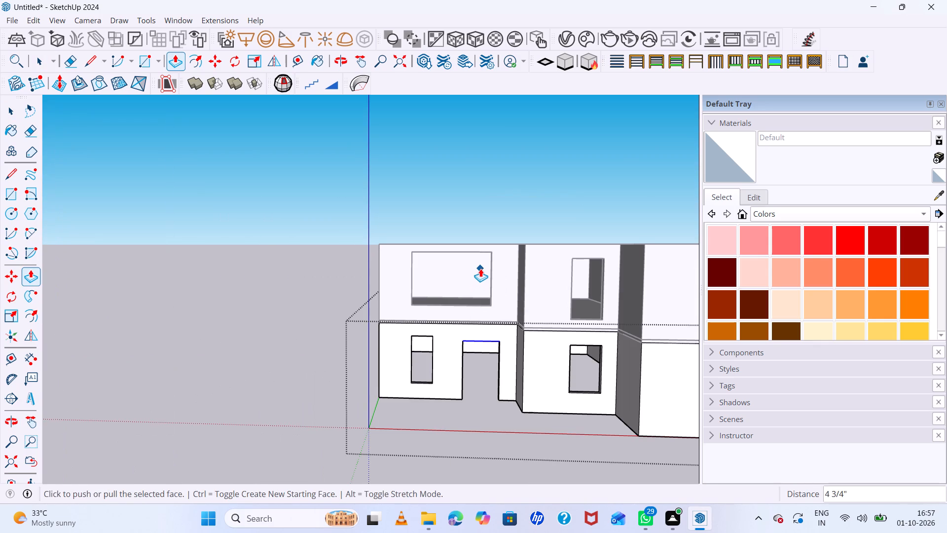
middle_click_drag(523, 306, 527, 266)
scroll(496, 298, "up", 7)
scroll(381, 335, "up", 1)
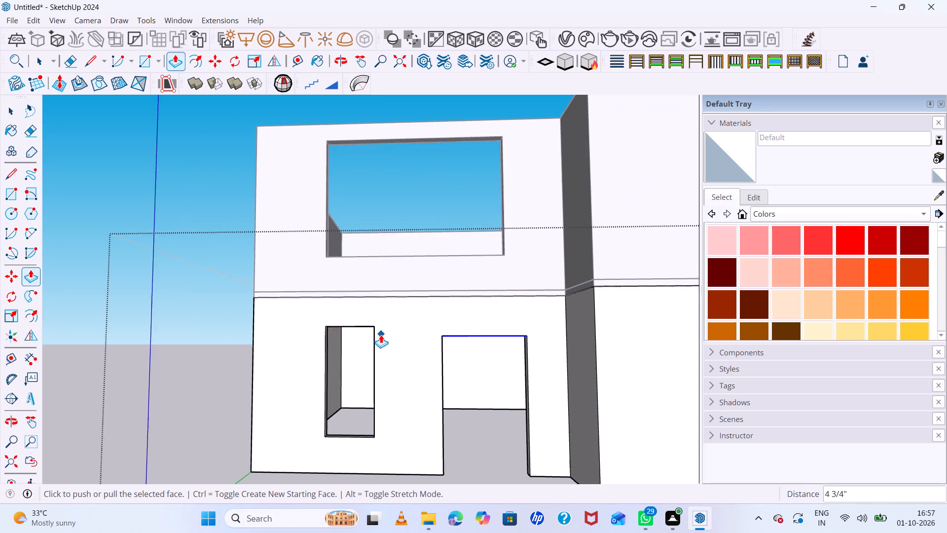
middle_click_drag(382, 334, 400, 230)
scroll(388, 227, "up", 6)
key("space")
left_click(364, 209)
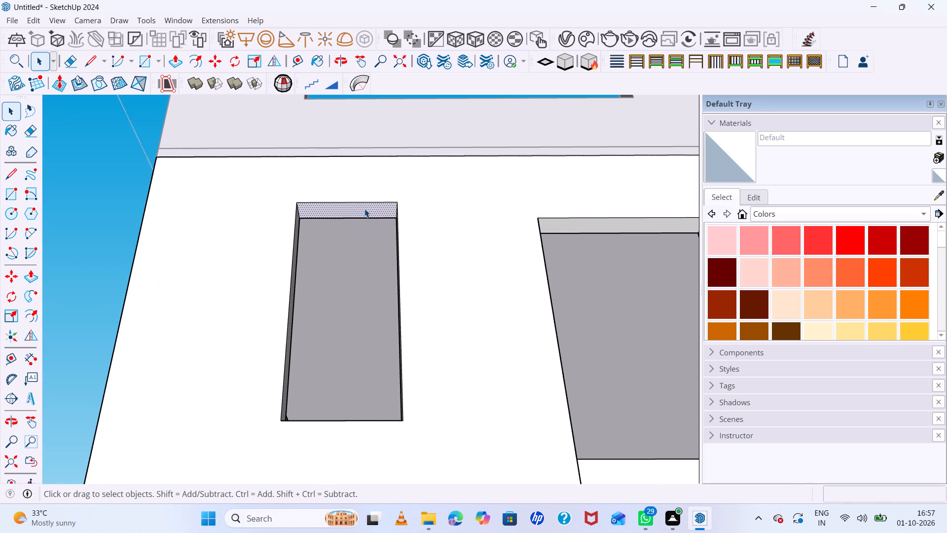
key("p")
left_click(364, 209)
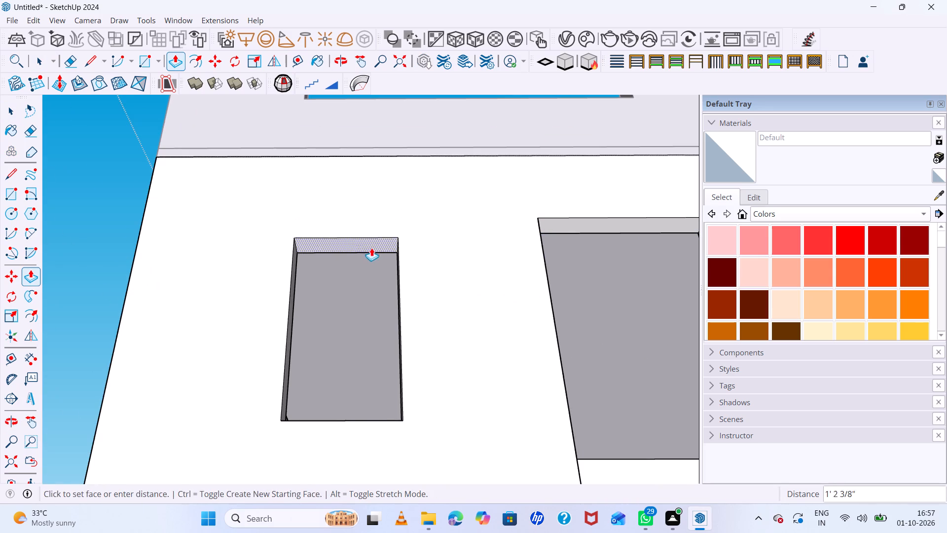
left_click(369, 261)
Lower the sill of the narrow ground-floor window beside the doorway by about 1', and leave the wall group.
middle_click_drag(373, 287, 388, 237)
scroll(388, 233, "down", 7)
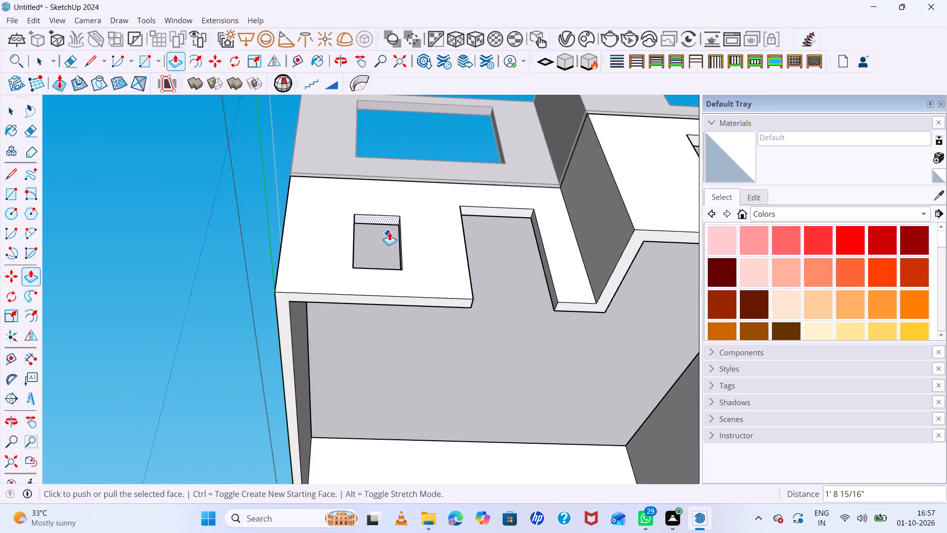
middle_click_drag(390, 231, 375, 286)
scroll(379, 261, "down", 9)
middle_click_drag(398, 263, 392, 293)
scroll(351, 336, "up", 6)
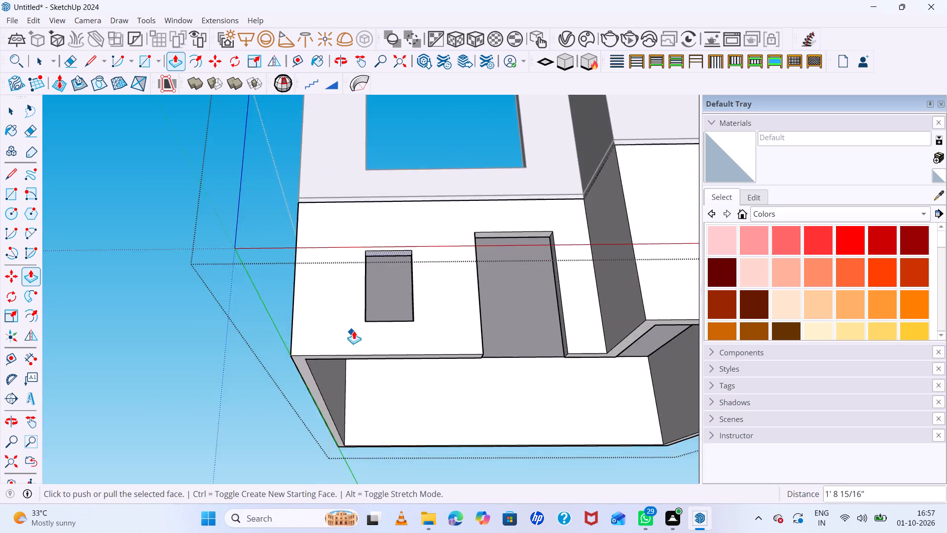
scroll(354, 331, "up", 5)
scroll(413, 180, "down", 12)
middle_click_drag(426, 196, 404, 310)
scroll(401, 296, "up", 9)
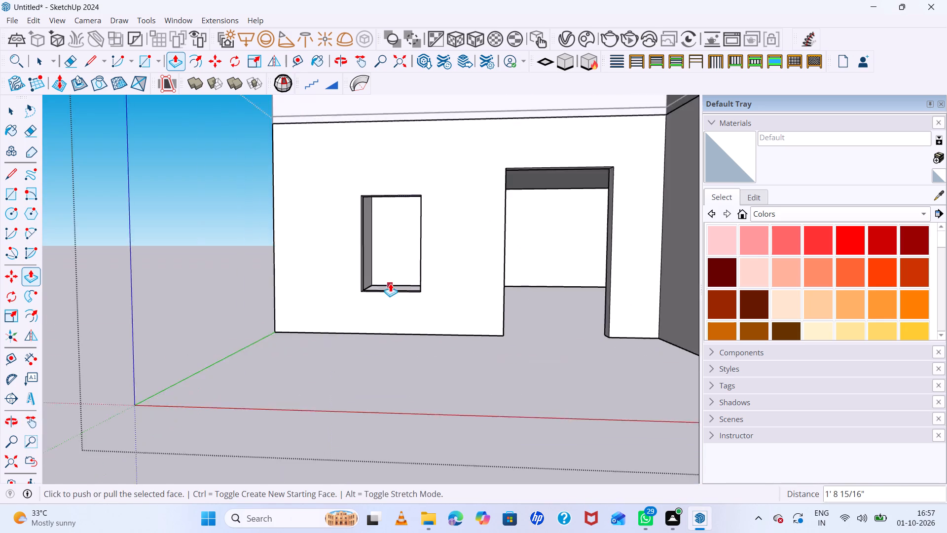
scroll(390, 283, "up", 4)
scroll(389, 266, "down", 9)
middle_click_drag(415, 293, 391, 370)
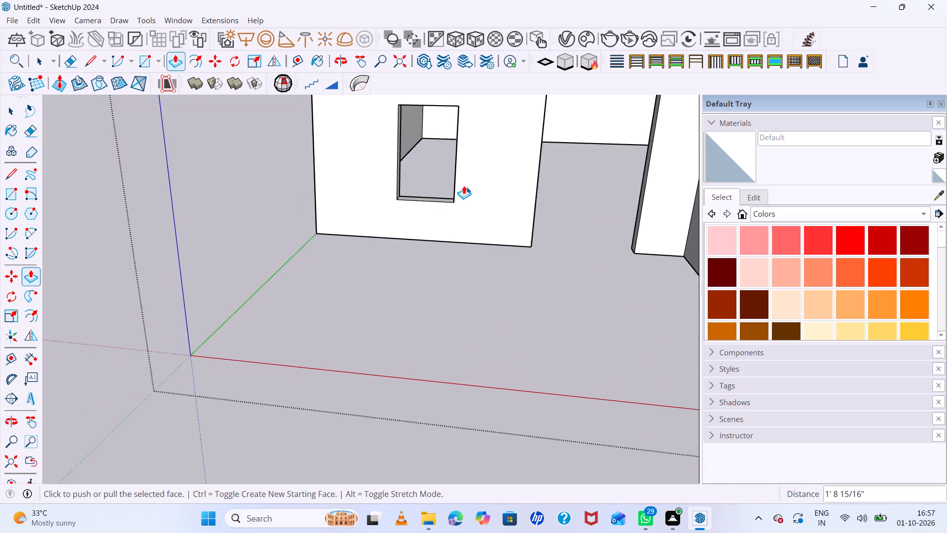
scroll(462, 184, "up", 13)
key("space")
left_click(428, 211)
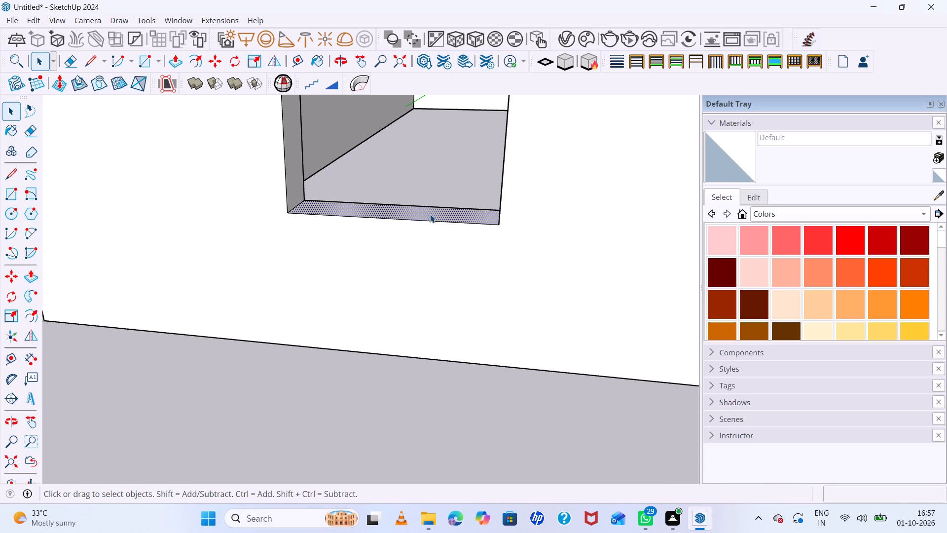
key("p")
left_click(430, 214)
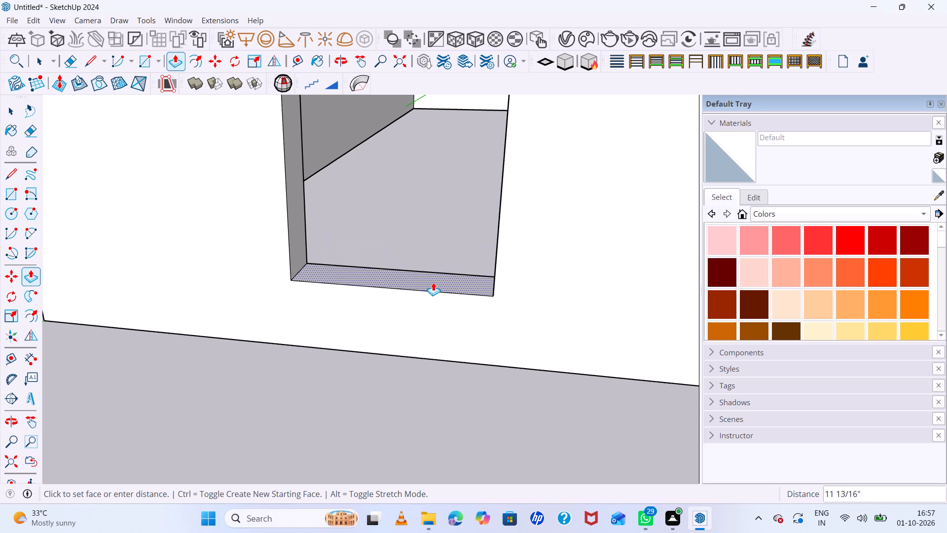
left_click(433, 282)
scroll(371, 240, "down", 13)
scroll(424, 280, "up", 1)
middle_click_drag(424, 280, 441, 232)
scroll(414, 211, "down", 6)
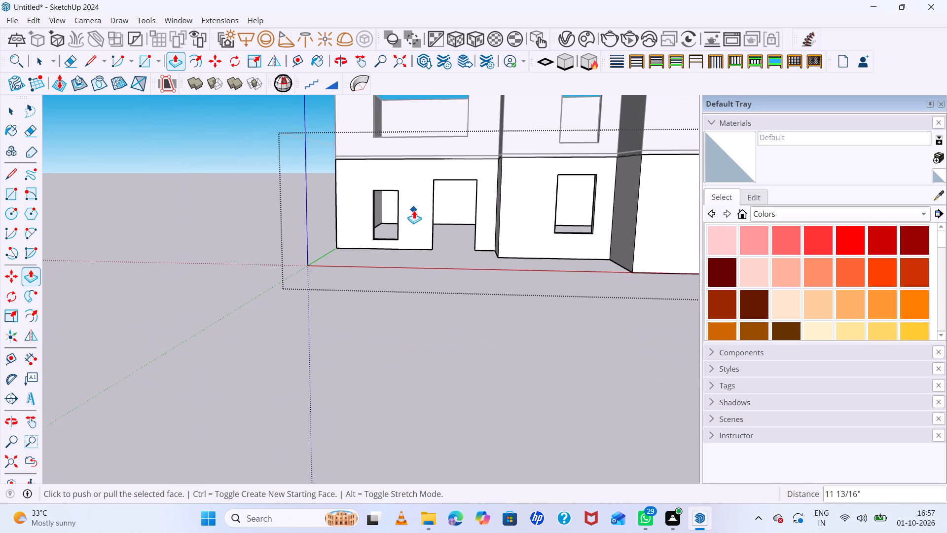
scroll(395, 207, "up", 7)
scroll(393, 200, "down", 12)
middle_click_drag(470, 240, 474, 227)
scroll(535, 137, "up", 6)
key("space")
left_click(658, 141)
Draw a rectangle about 3' 6" by 17' 11" across the doorway section's facade, spanning the slab line between the storeys.
scroll(532, 146, "down", 6)
middle_click_drag(543, 184, 565, 167)
scroll(369, 140, "up", 13)
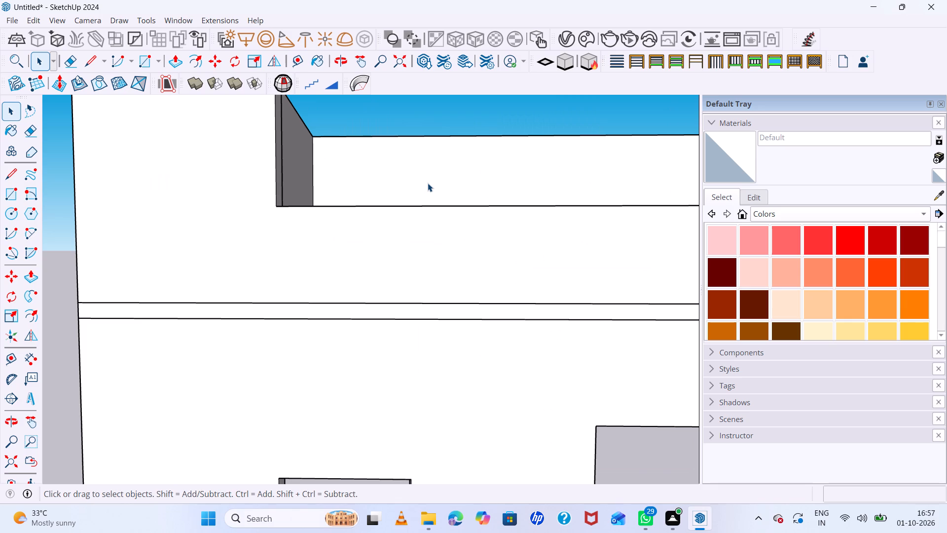
key("r")
scroll(242, 193, "down", 4)
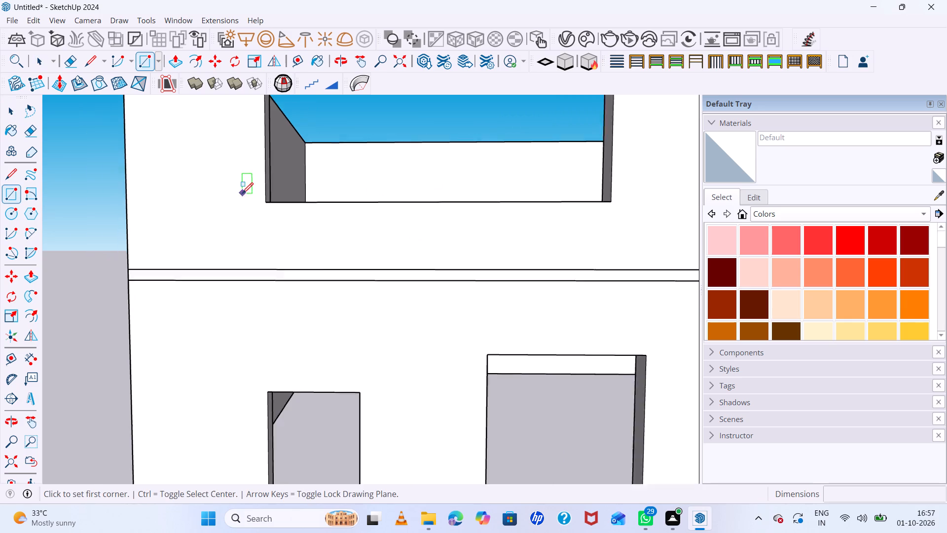
scroll(242, 193, "down", 2)
left_click(143, 206)
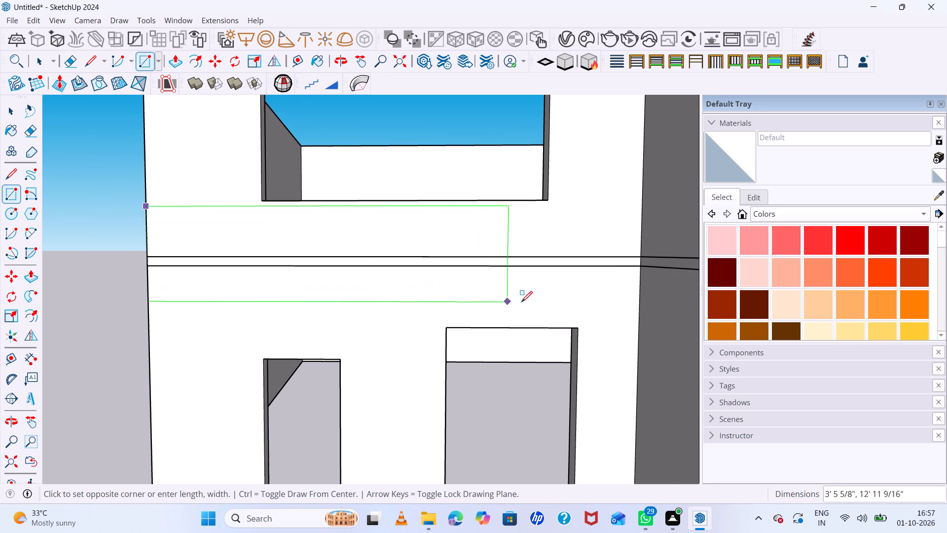
left_click(639, 304)
Extrude the facade rectangle outward about 7' 11" to form a projecting block above the doorway.
key("space")
left_click(537, 247)
key("p")
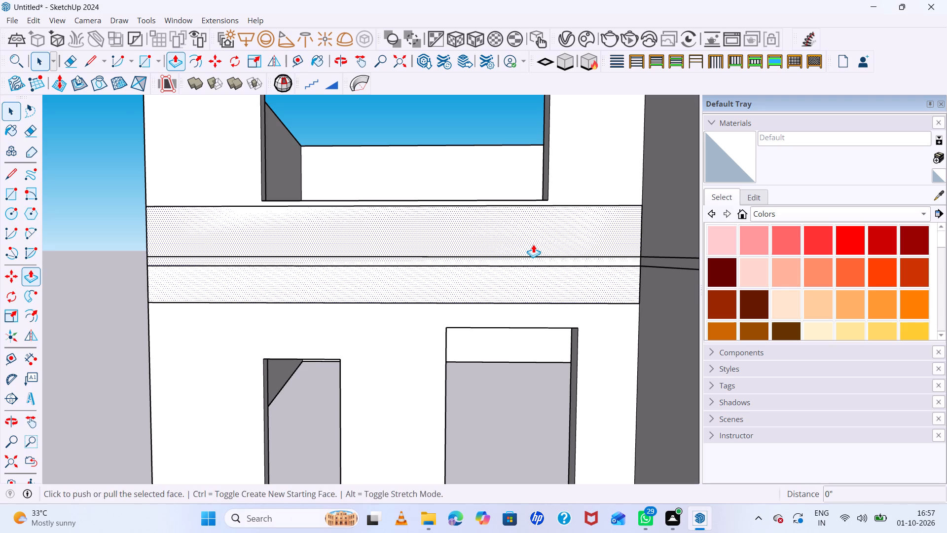
left_click(533, 244)
scroll(546, 261, "down", 4)
middle_click_drag(546, 261, 546, 350)
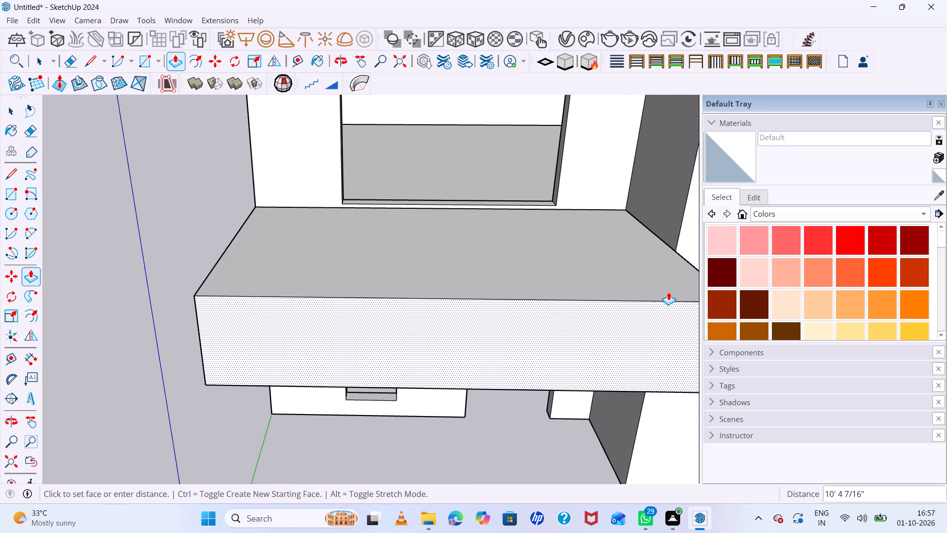
middle_click_drag(668, 292, 509, 282)
scroll(501, 266, "down", 4)
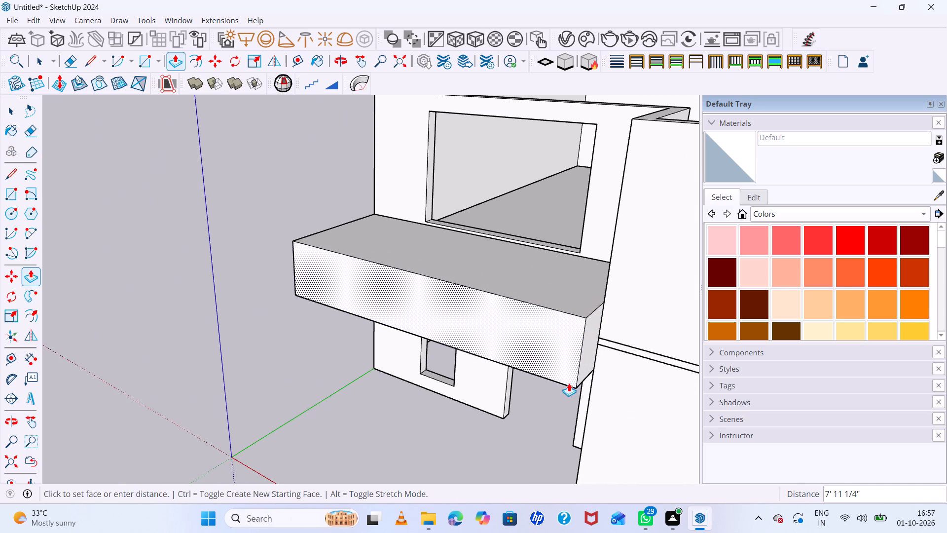
left_click(570, 382)
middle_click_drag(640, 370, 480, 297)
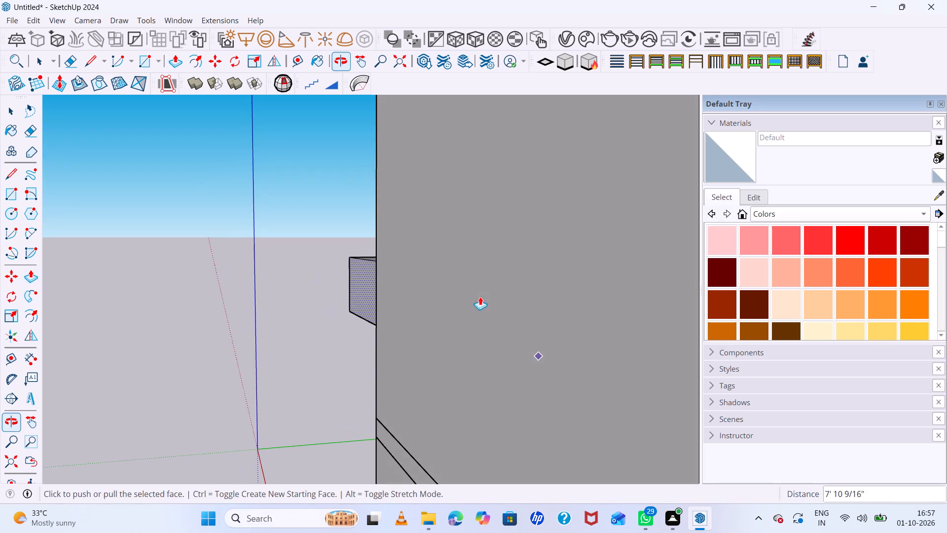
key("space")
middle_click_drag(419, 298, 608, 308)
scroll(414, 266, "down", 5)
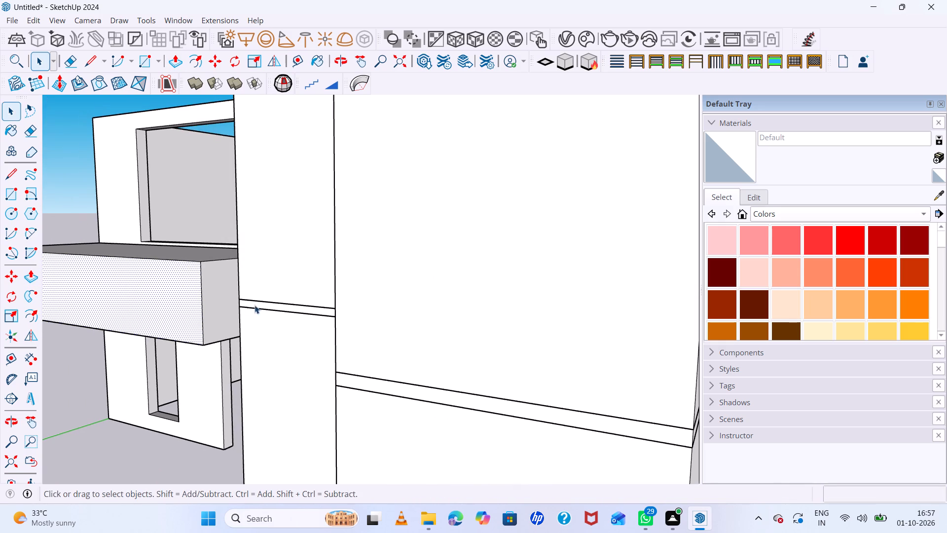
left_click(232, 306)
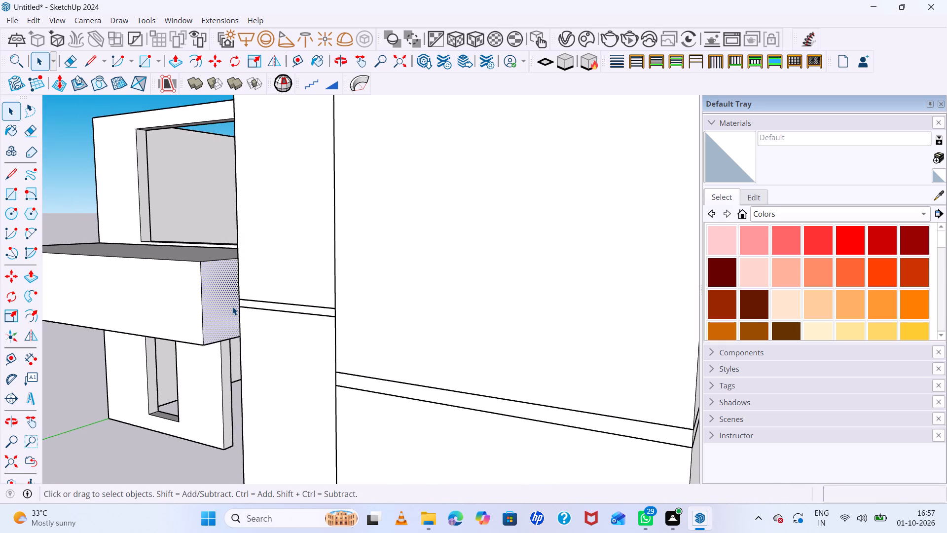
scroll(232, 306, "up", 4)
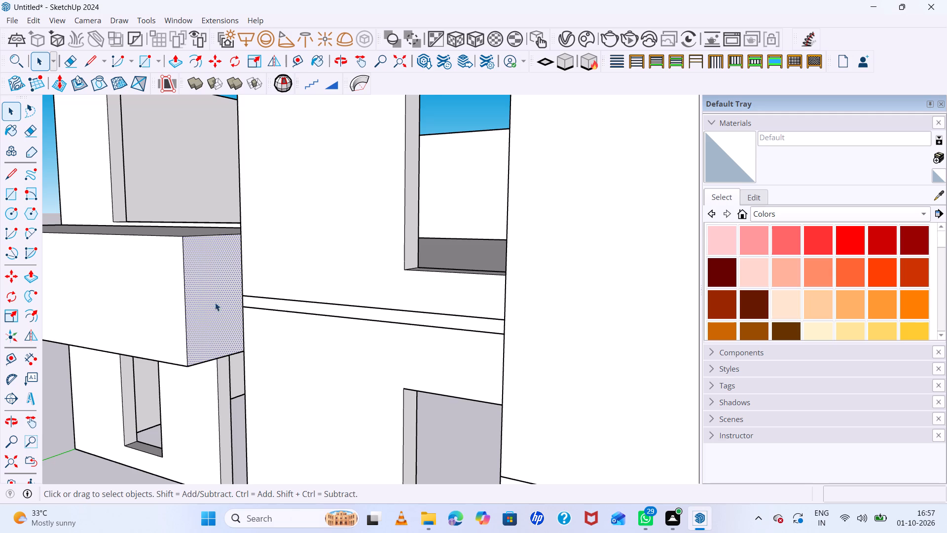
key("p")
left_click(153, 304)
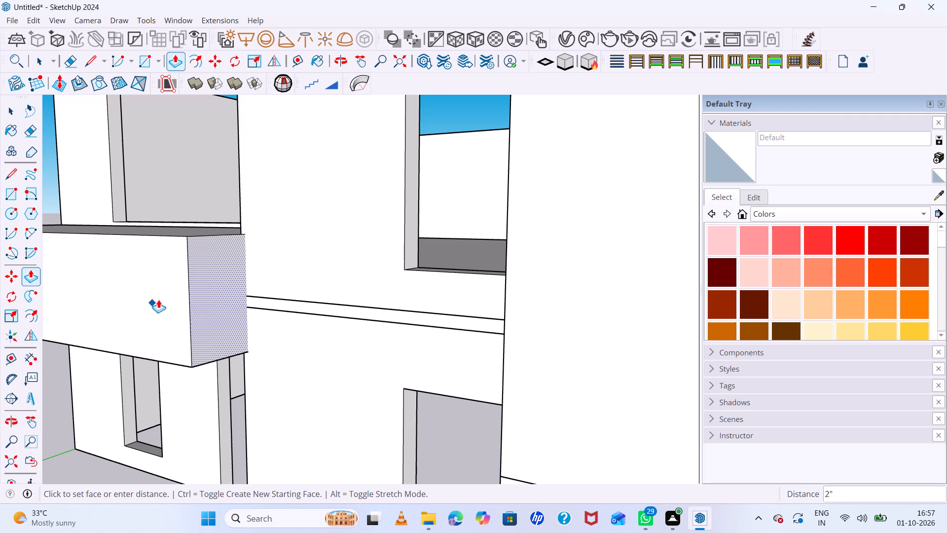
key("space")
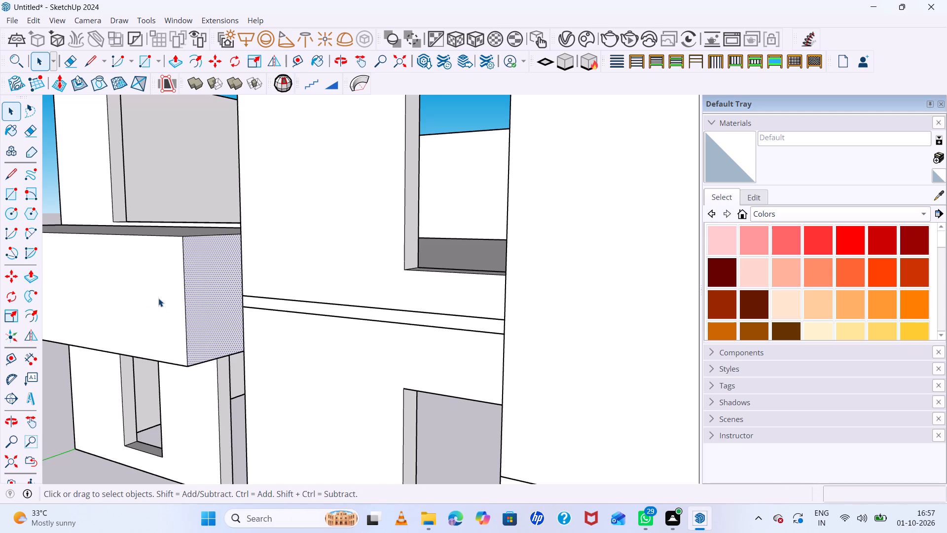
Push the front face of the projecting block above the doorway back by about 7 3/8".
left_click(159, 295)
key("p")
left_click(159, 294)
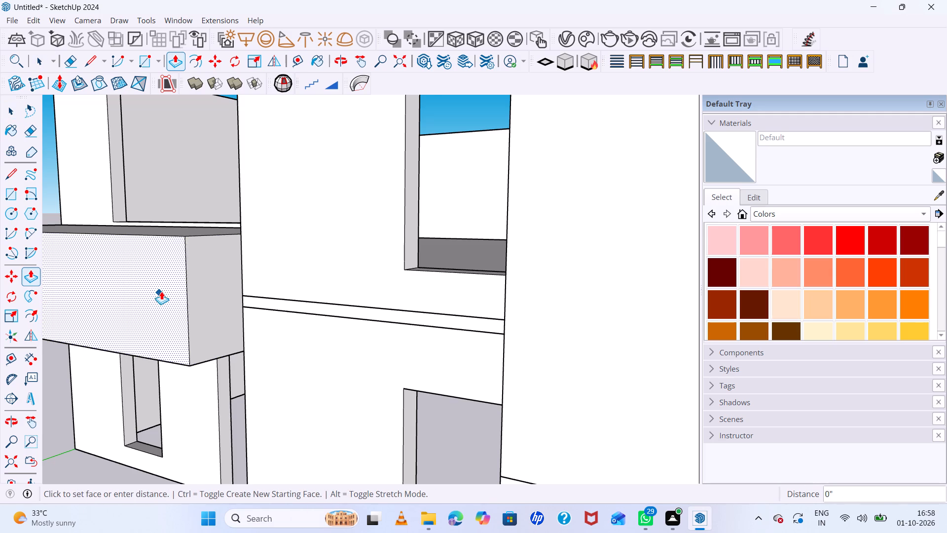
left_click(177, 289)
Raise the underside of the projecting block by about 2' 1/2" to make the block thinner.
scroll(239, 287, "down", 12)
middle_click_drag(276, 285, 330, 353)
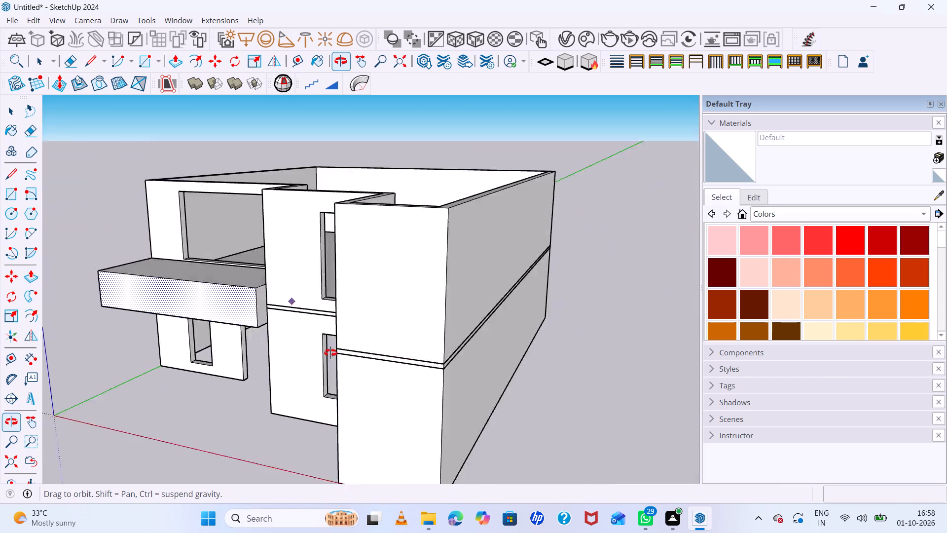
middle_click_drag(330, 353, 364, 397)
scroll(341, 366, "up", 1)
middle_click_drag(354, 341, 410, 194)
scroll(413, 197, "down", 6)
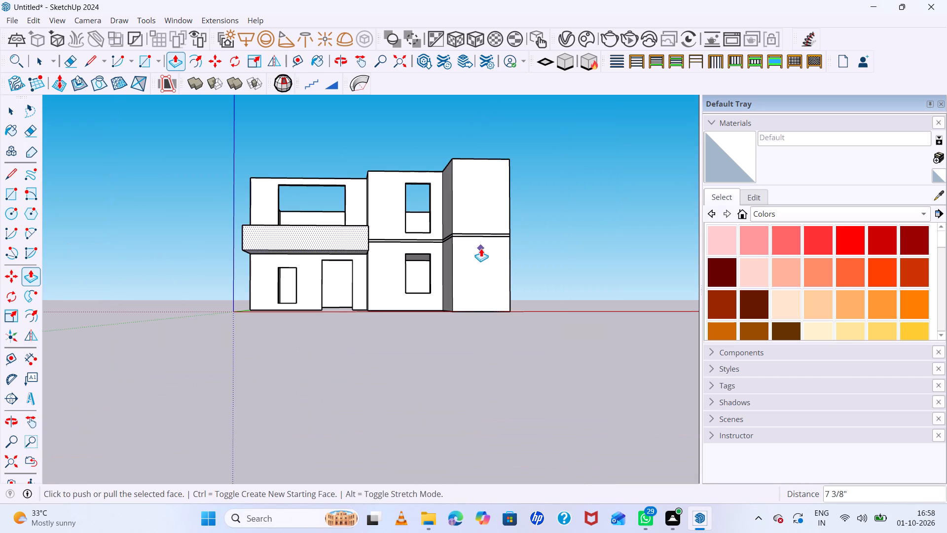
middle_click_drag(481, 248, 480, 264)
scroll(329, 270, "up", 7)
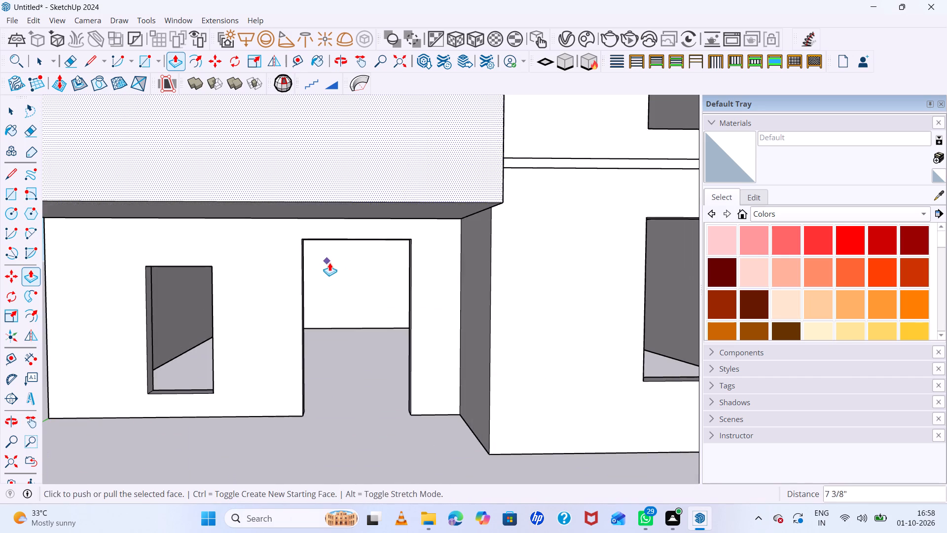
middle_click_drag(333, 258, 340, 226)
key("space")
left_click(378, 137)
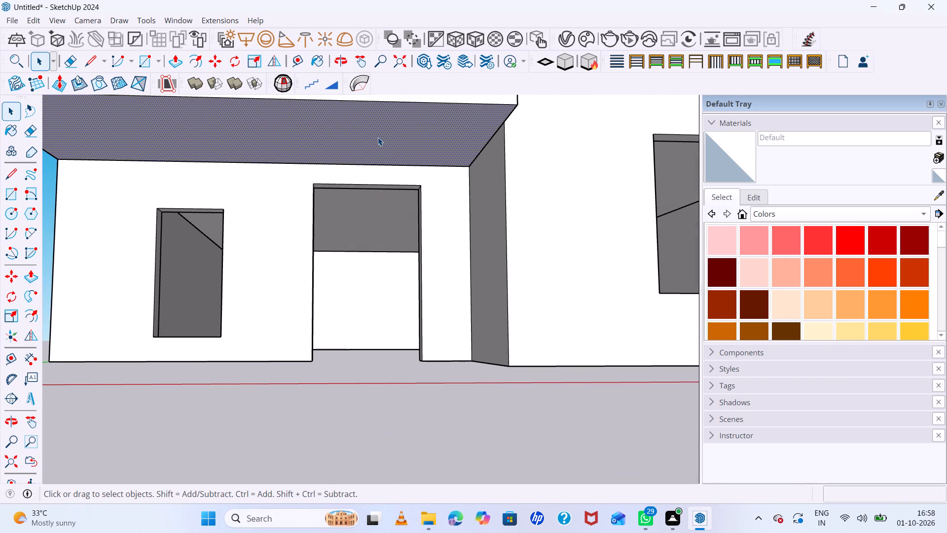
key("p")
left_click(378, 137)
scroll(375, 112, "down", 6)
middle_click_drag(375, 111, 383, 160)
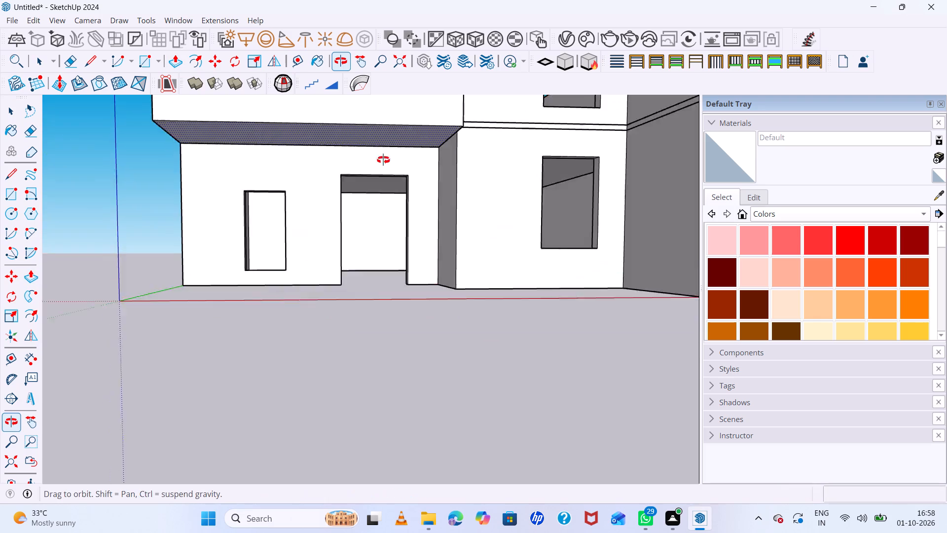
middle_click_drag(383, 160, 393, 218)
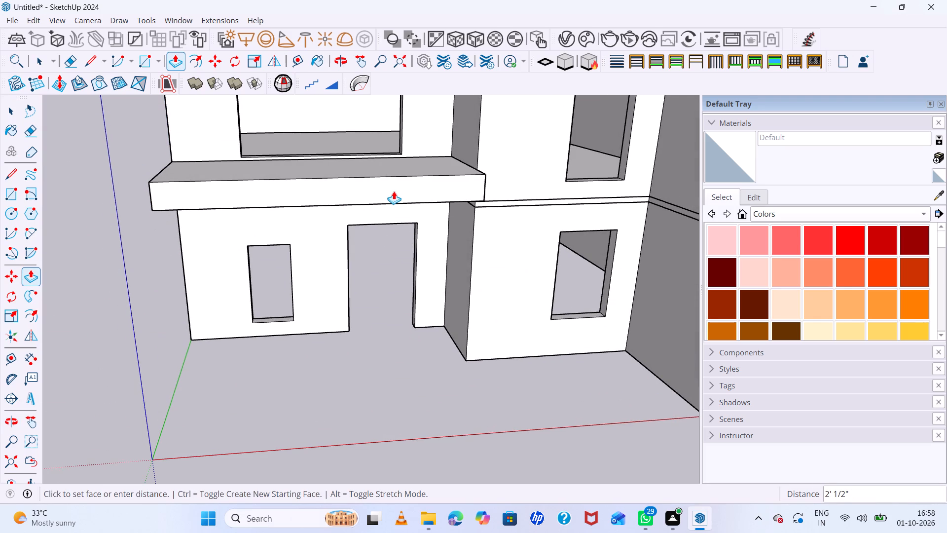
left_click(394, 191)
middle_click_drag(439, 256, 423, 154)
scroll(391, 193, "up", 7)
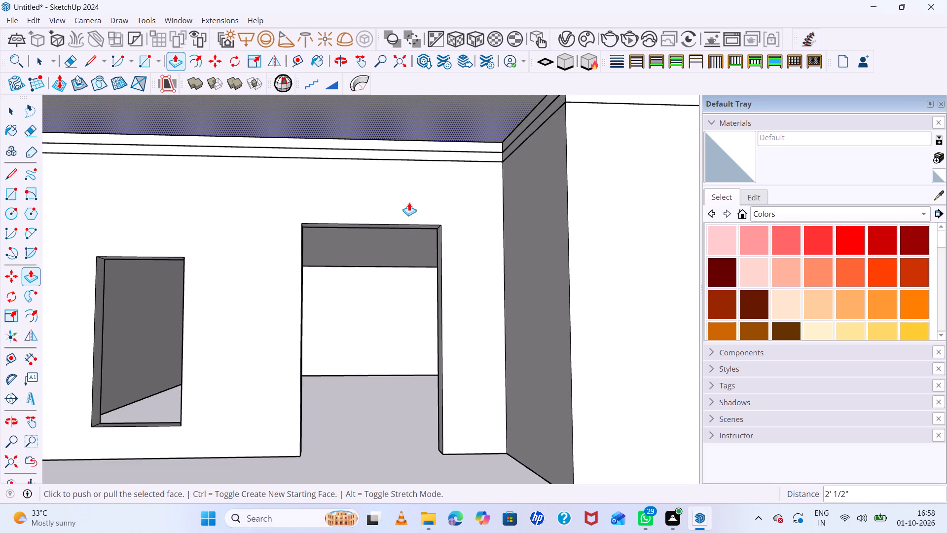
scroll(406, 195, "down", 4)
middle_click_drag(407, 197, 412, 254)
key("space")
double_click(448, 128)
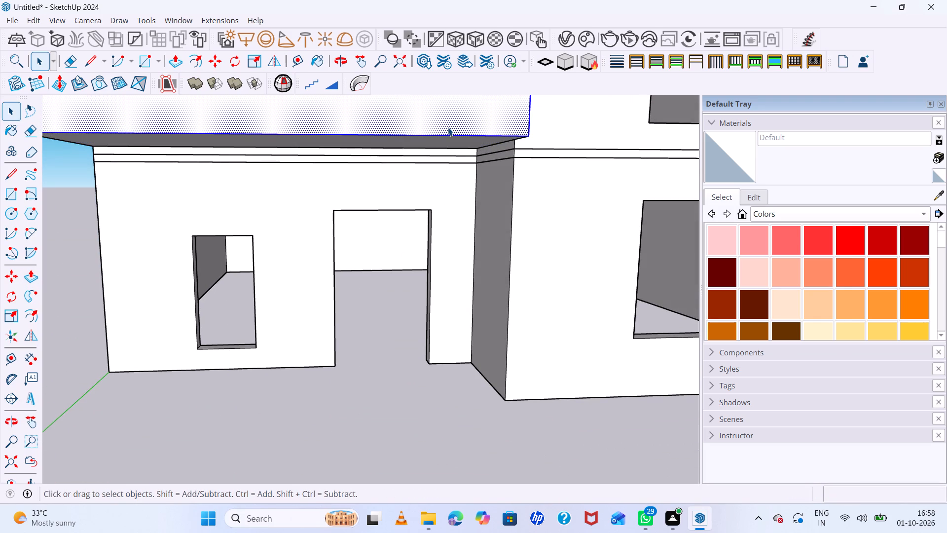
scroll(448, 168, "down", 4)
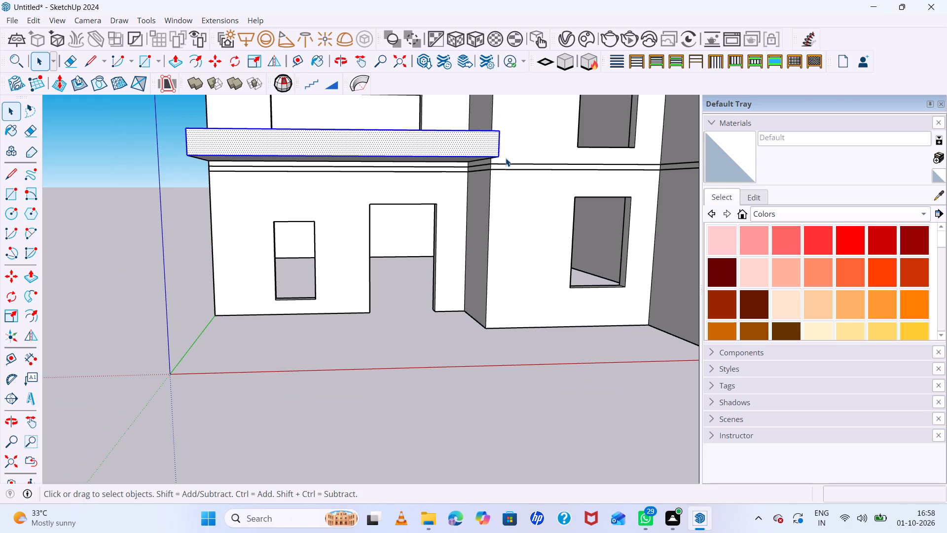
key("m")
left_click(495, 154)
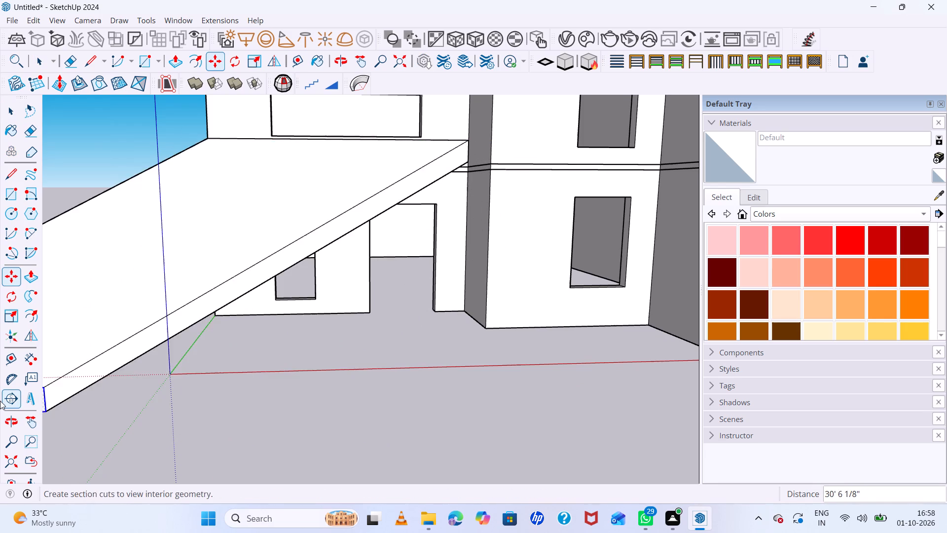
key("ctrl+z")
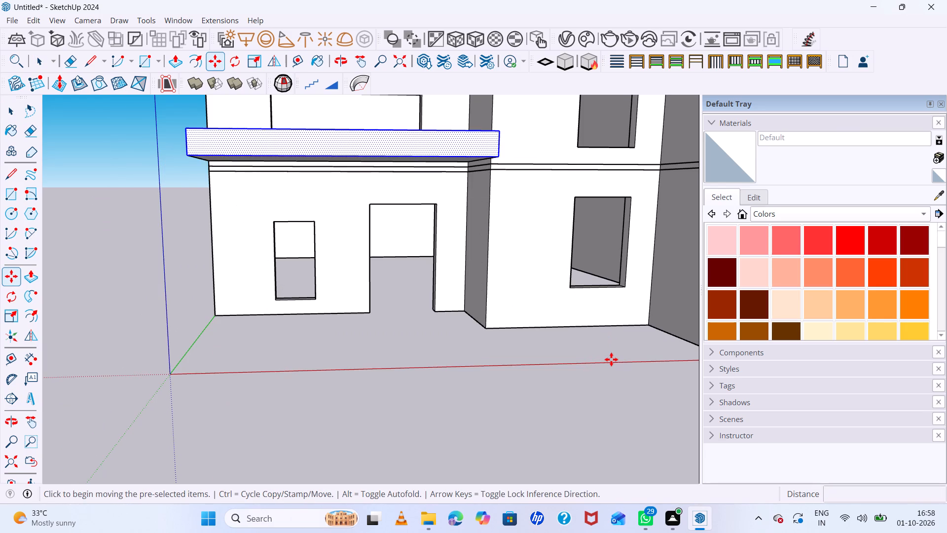
Undo the underside and front-face changes, the block's extrusion and its facade rectangle, and clear the selection.
key("ctrl+z")
key("ctrl+z")
key("ctrl+z")
key("space")
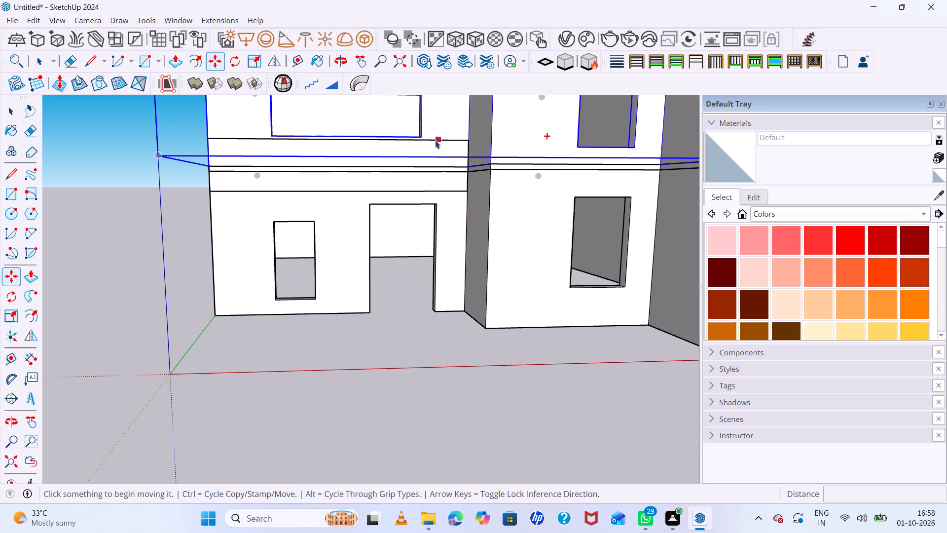
left_click(369, 136)
key("ctrl+z")
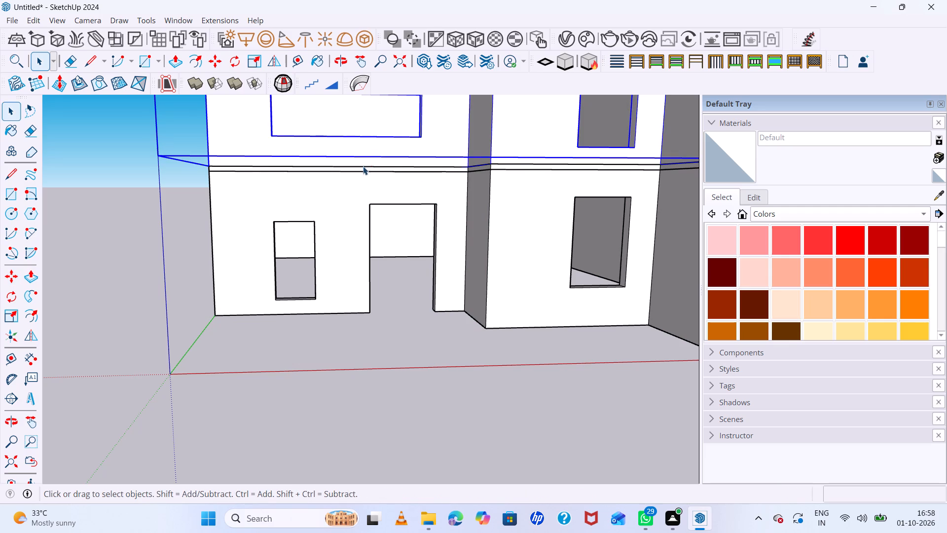
scroll(308, 205, "down", 7)
key("space")
left_click(185, 186)
Draw a rectangle about 2' 4" by 17' 11" across the doorway section's facade, spanning the slab line between the storeys.
scroll(336, 190, "up", 6)
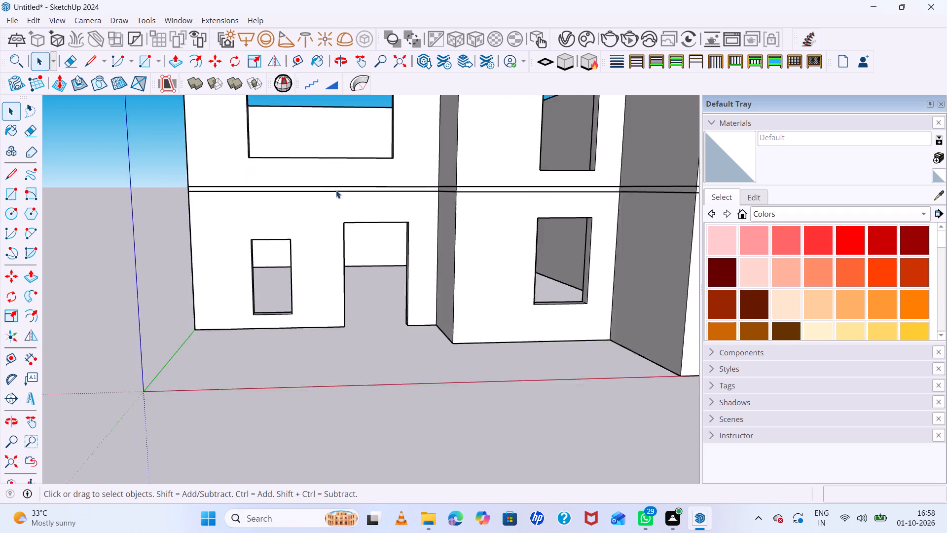
scroll(336, 190, "up", 1)
key("r")
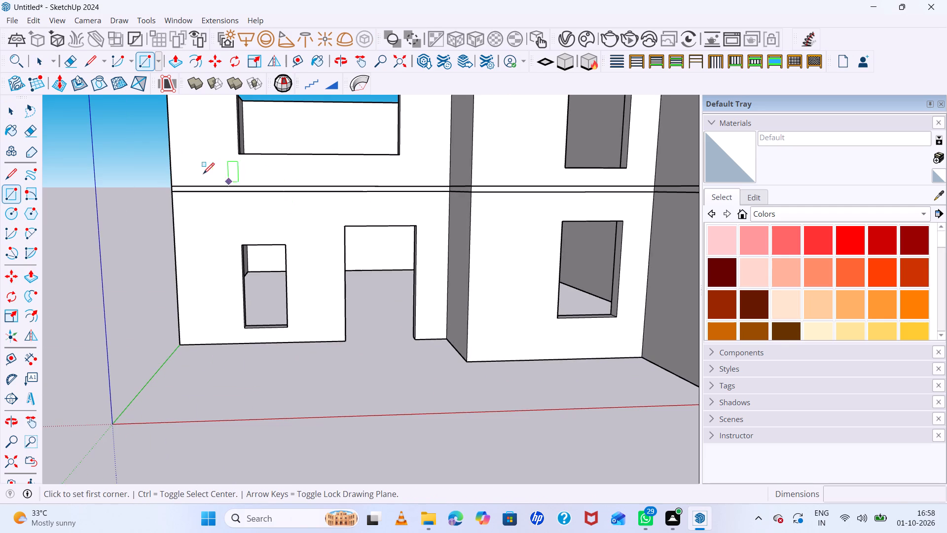
left_click(169, 170)
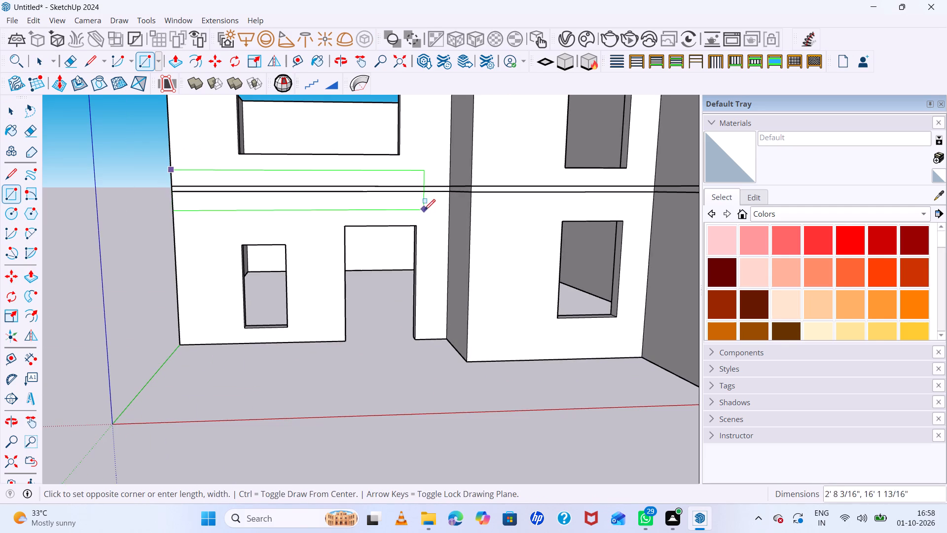
left_click(449, 206)
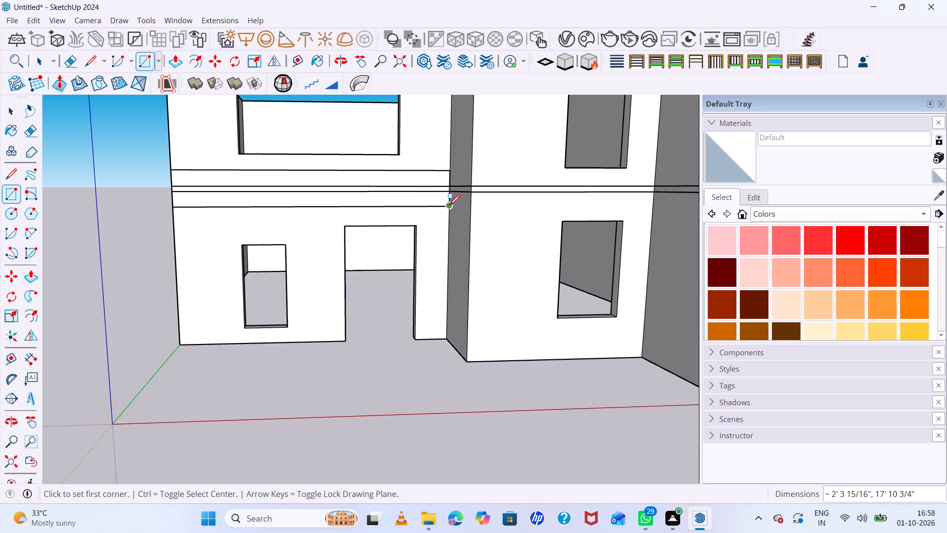
Extrude the facade rectangle outward about 7' 5" to form a projecting canopy above the doorway.
key("space")
left_click(427, 181)
key("p")
left_click(427, 181)
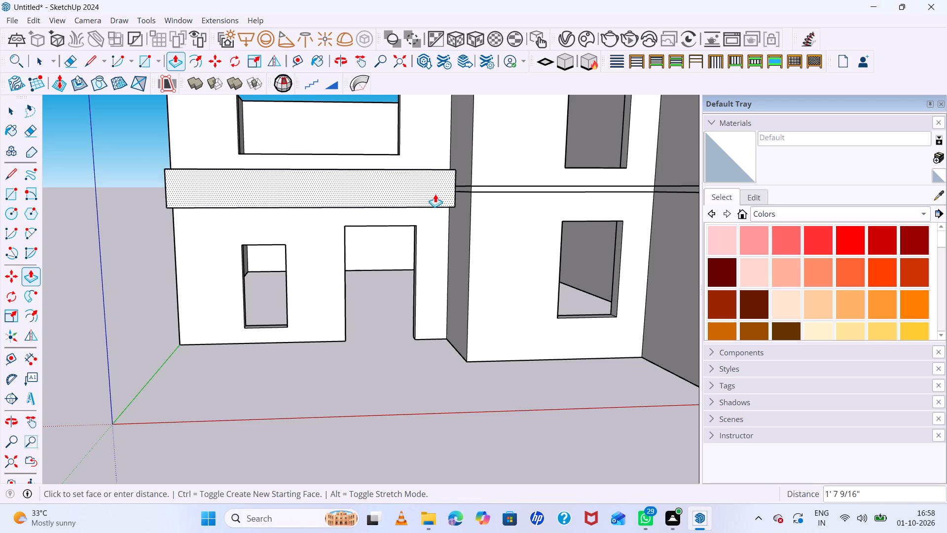
middle_click_drag(475, 195, 330, 212)
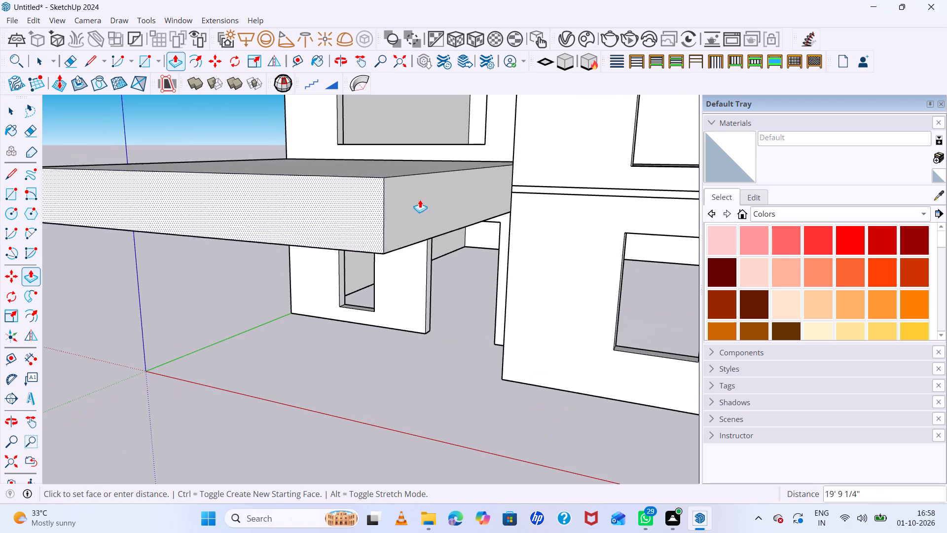
left_click(477, 206)
Lower the top face of the projecting canopy by about 10 7/16".
scroll(390, 179, "down", 9)
middle_click_drag(385, 256, 565, 371)
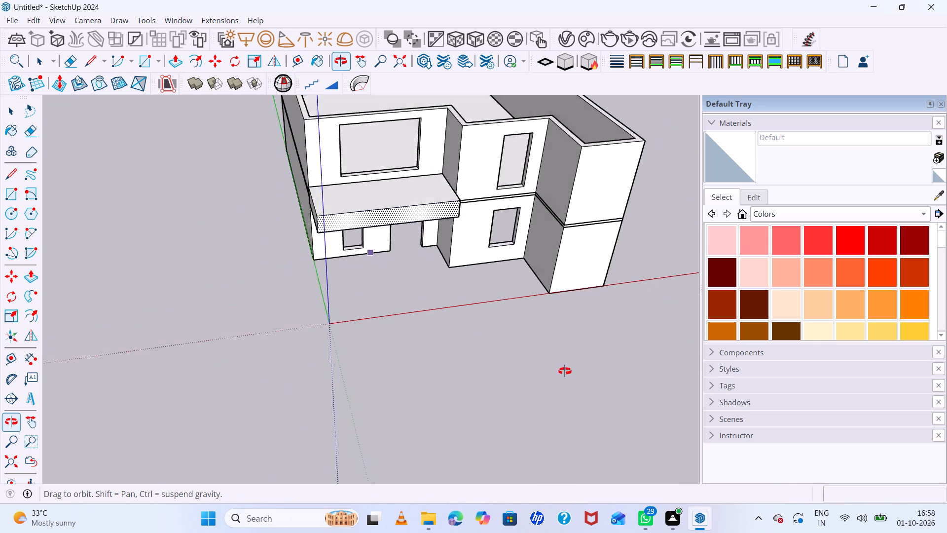
middle_click_drag(565, 371, 500, 122)
scroll(416, 217, "up", 7)
scroll(421, 254, "down", 5)
scroll(415, 349, "up", 1)
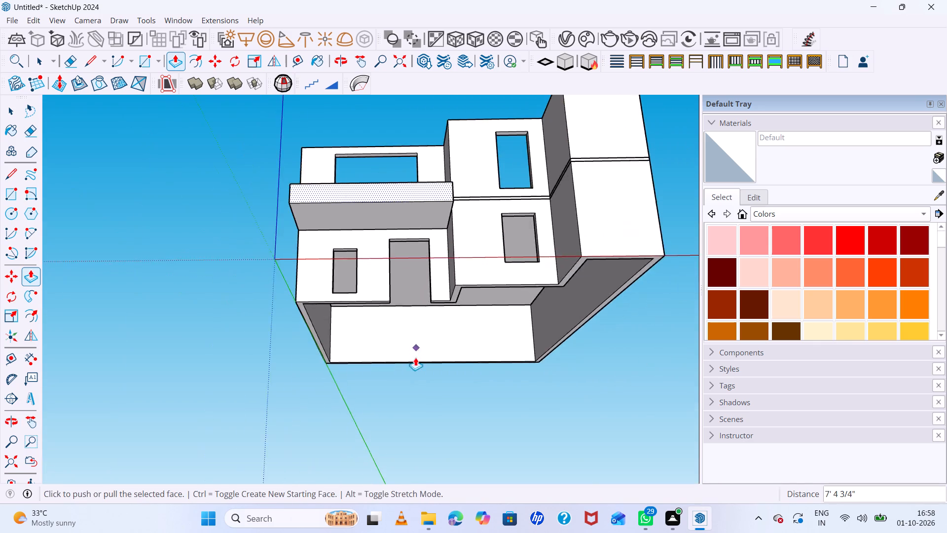
middle_click_drag(414, 362, 403, 426)
scroll(442, 239, "down", 6)
scroll(469, 255, "up", 1)
middle_click_drag(466, 279, 462, 334)
scroll(399, 263, "up", 7)
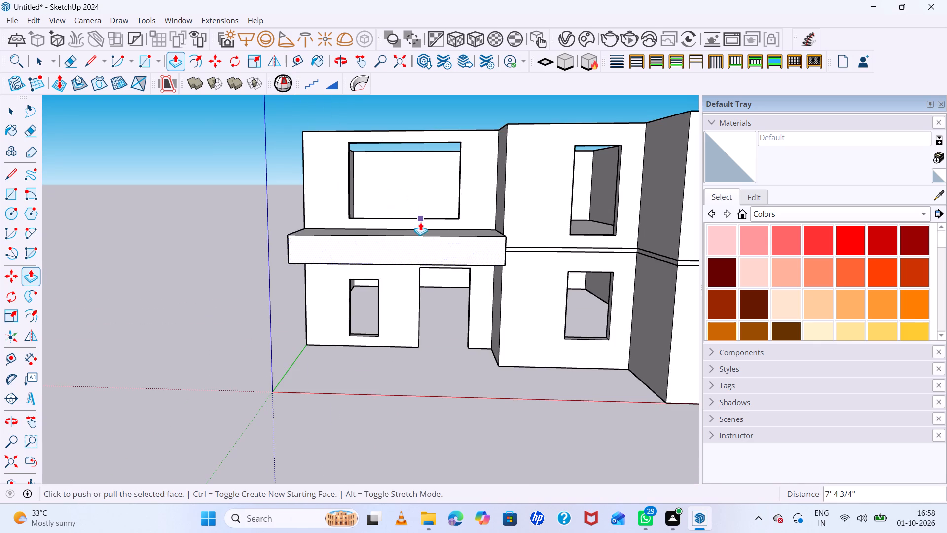
middle_click_drag(420, 223, 431, 289)
key("space")
left_click(437, 262)
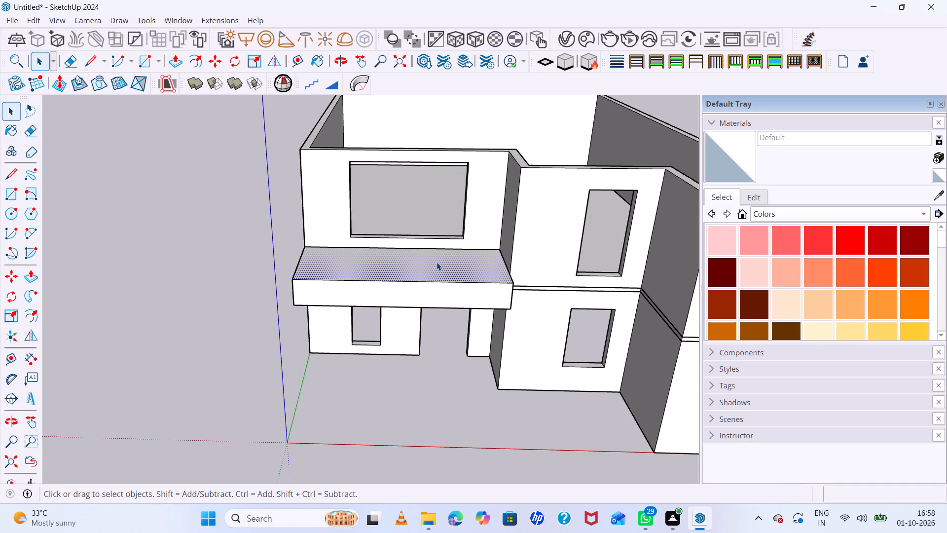
key("p")
left_click(437, 262)
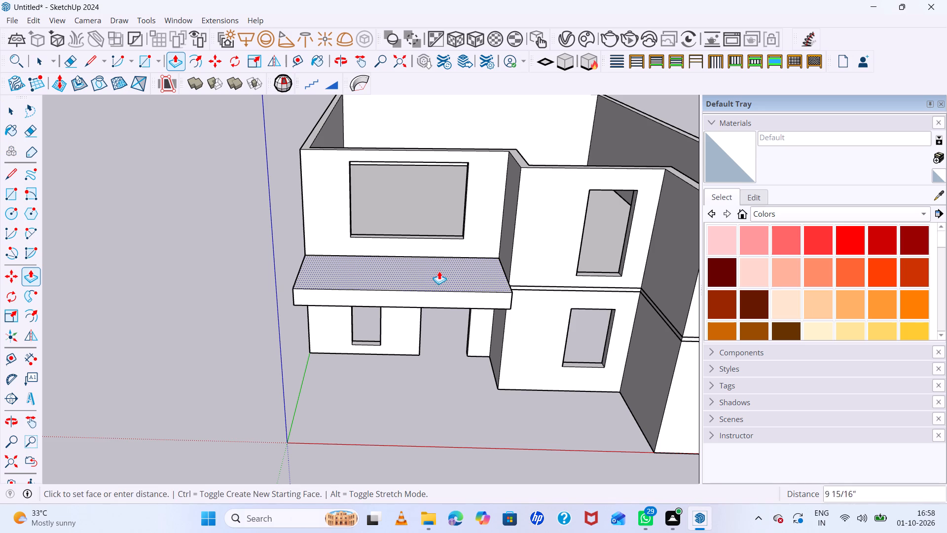
left_click(439, 271)
Examine the projecting canopy and the house front from below, at eye level and from above.
middle_click_drag(486, 299, 497, 128)
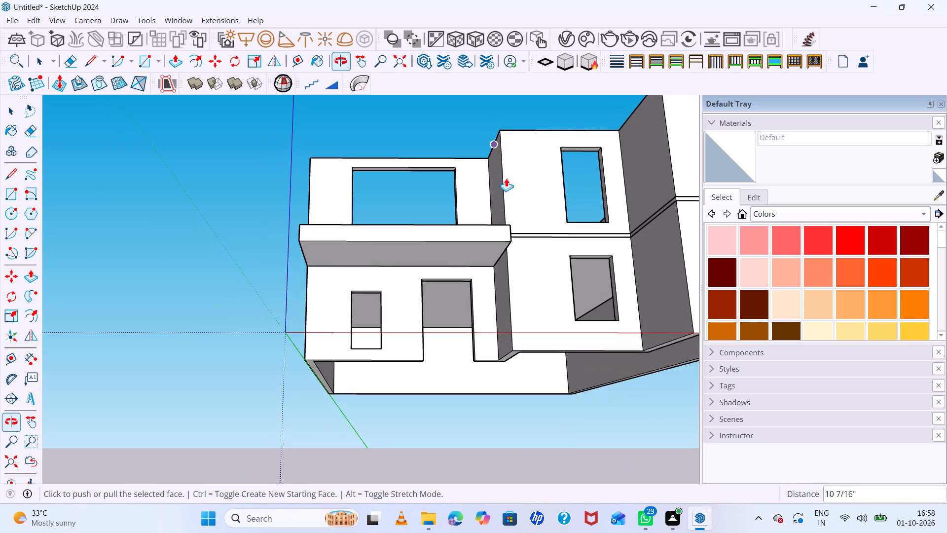
scroll(507, 218, "up", 5)
scroll(498, 190, "down", 8)
middle_click_drag(516, 150, 497, 259)
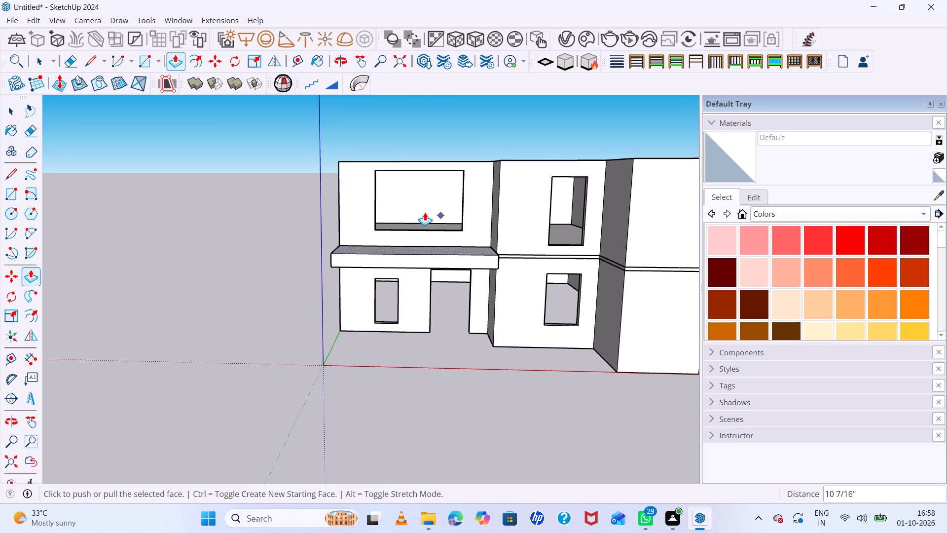
middle_click_drag(426, 200, 426, 205)
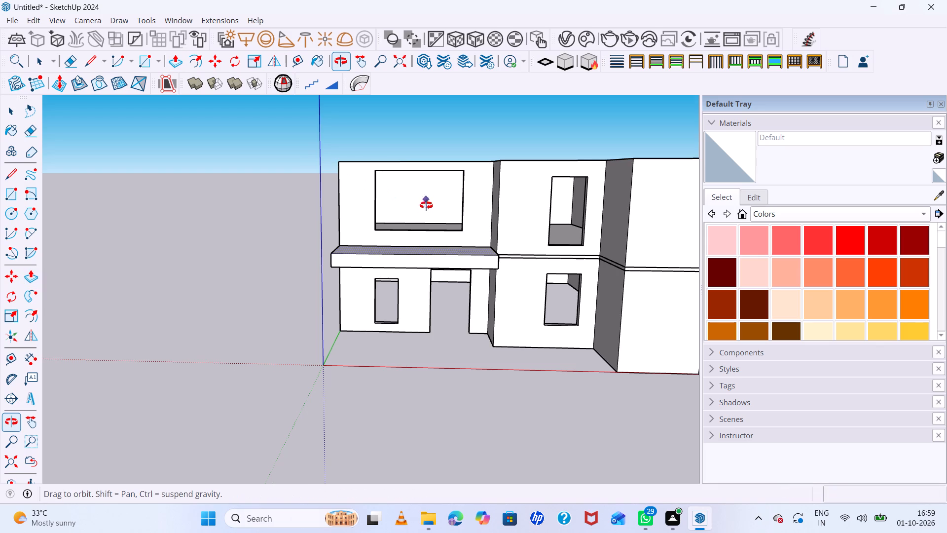
middle_click_drag(426, 205, 426, 215)
scroll(417, 205, "down", 6)
middle_click_drag(401, 180, 428, 263)
scroll(432, 207, "up", 3)
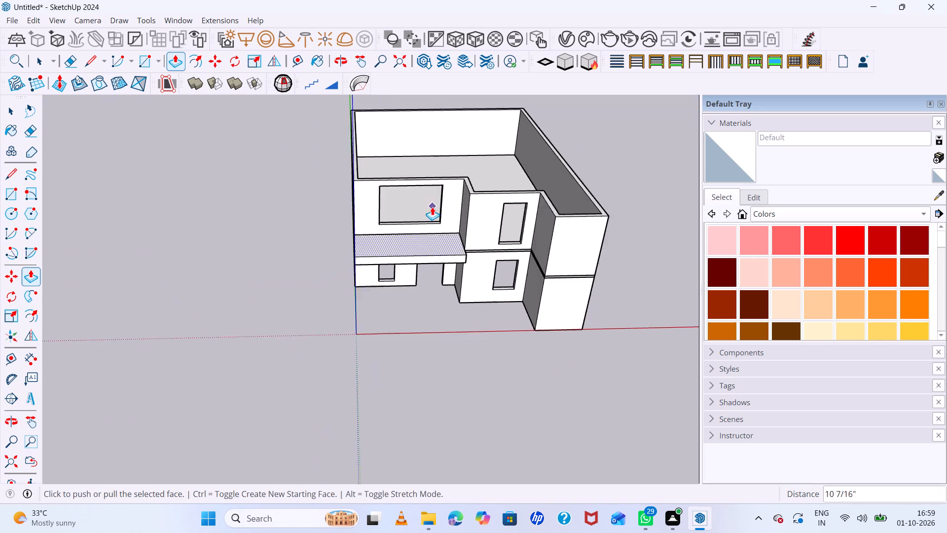
Lower the sill of the large upper-storey window above the canopy by about 1' 10 7/16", down to canopy level.
scroll(432, 207, "up", 17)
key("space")
left_click(402, 230)
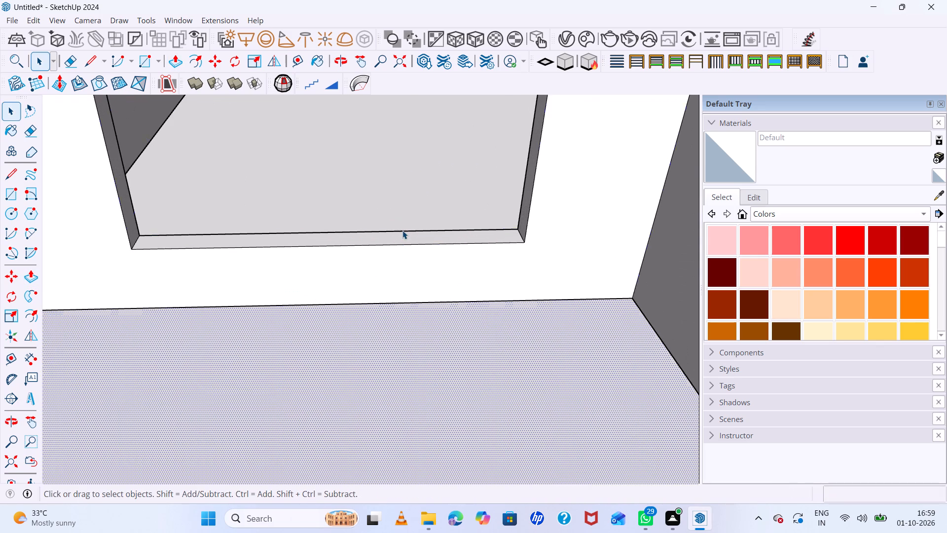
left_click(403, 235)
double_click(404, 237)
triple_click(404, 239)
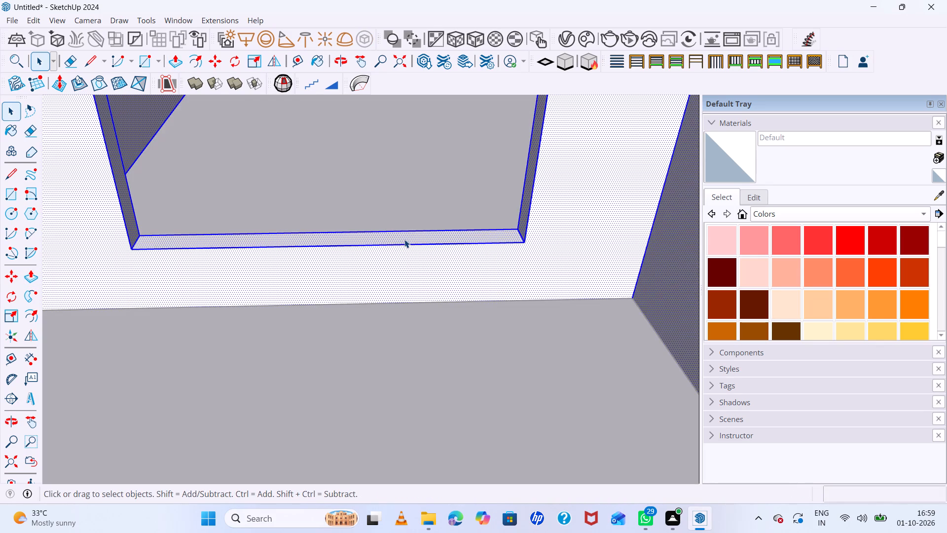
left_click(404, 239)
scroll(404, 239, "up", 4)
left_click(404, 239)
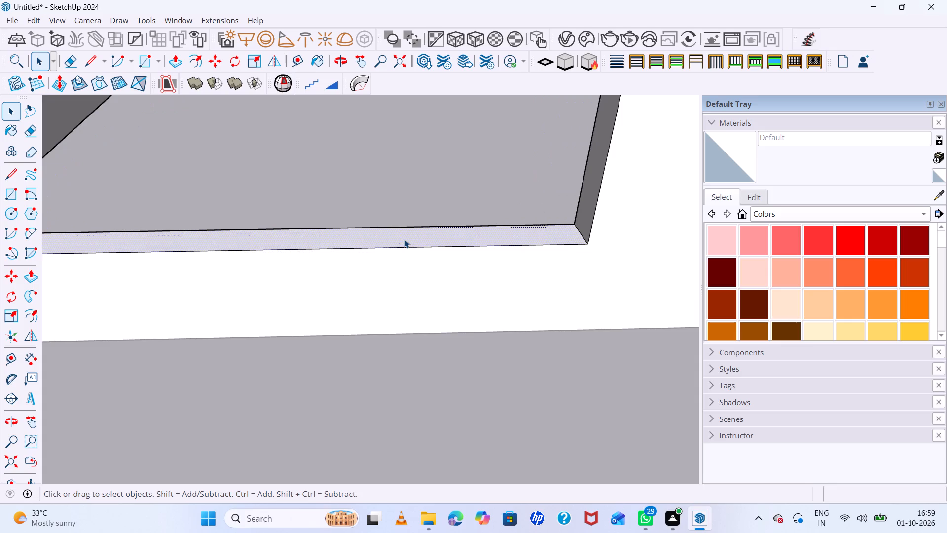
key("p")
left_click(406, 240)
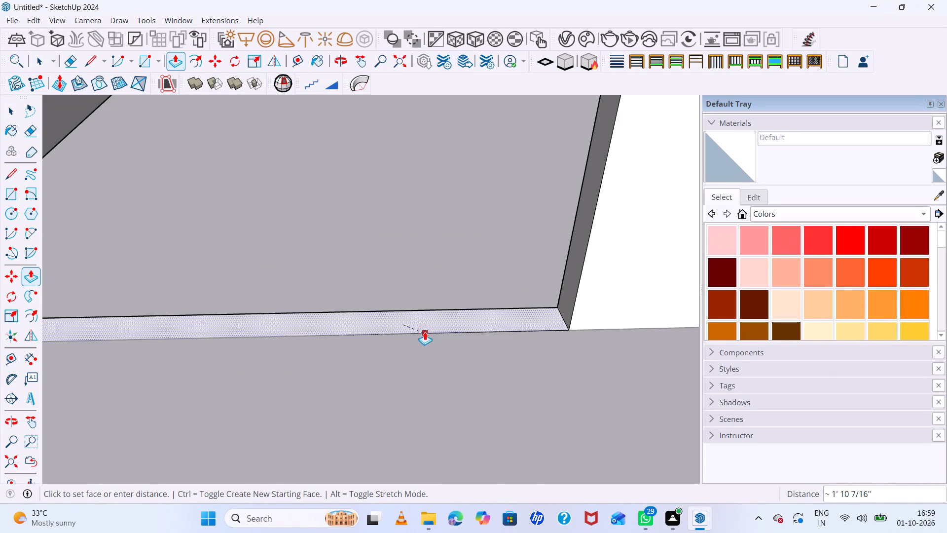
left_click(425, 332)
scroll(423, 238, "down", 15)
scroll(480, 277, "up", 1)
middle_click_drag(480, 277, 492, 133)
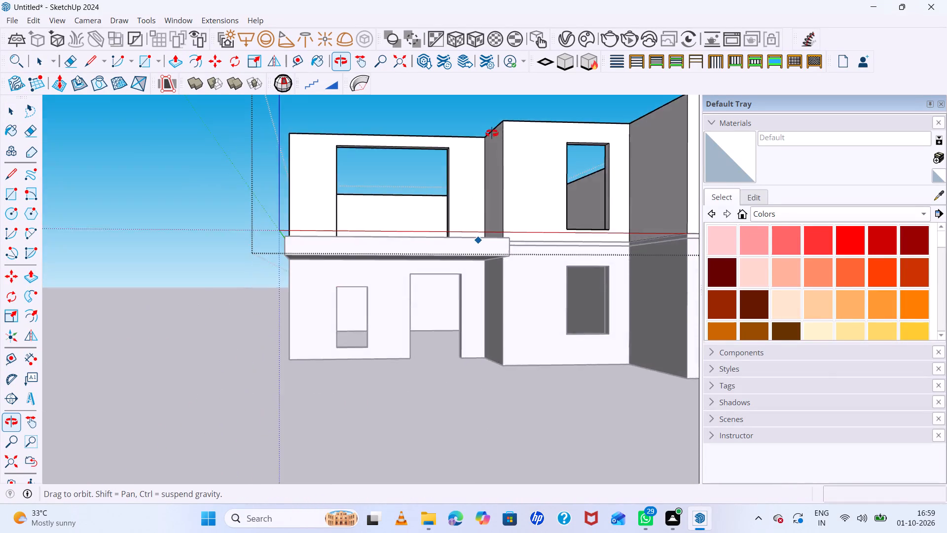
middle_click_drag(492, 133, 425, 136)
key("space")
left_click(194, 160)
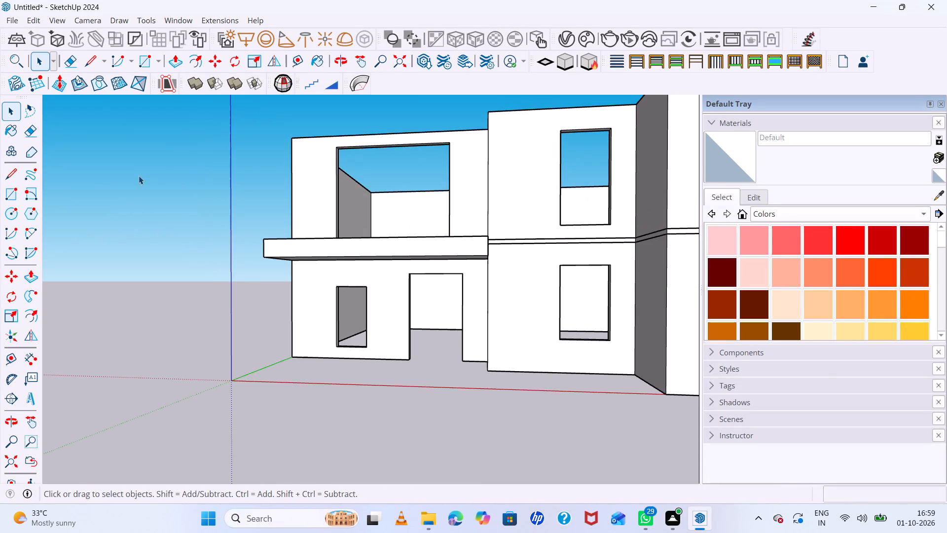
left_click(135, 174)
Examine the canopy and the facade openings on both storeys from several angles.
scroll(324, 260, "down", 7)
middle_click_drag(423, 293, 501, 333)
scroll(550, 276, "up", 7)
middle_click_drag(583, 277, 583, 246)
scroll(612, 260, "down", 3)
middle_click_drag(616, 272, 525, 268)
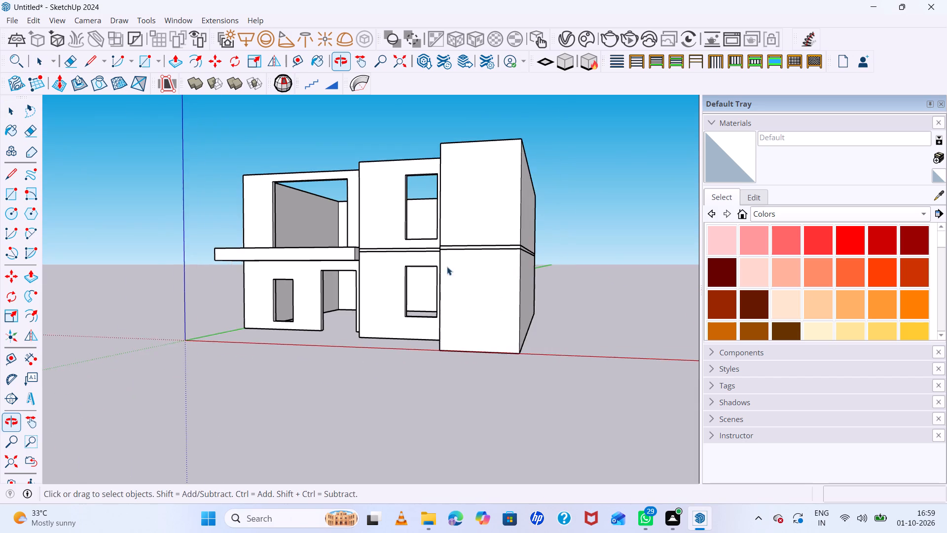
scroll(425, 266, "up", 8)
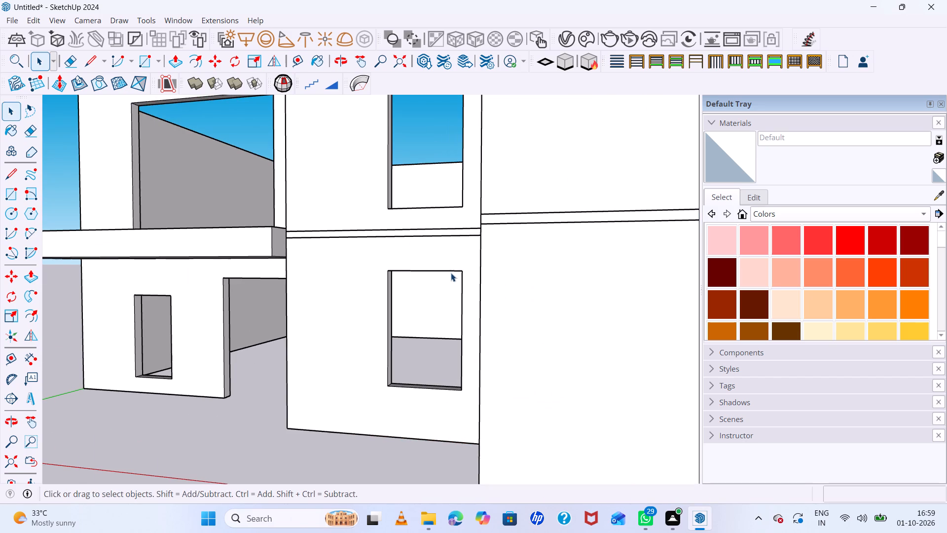
scroll(451, 273, "up", 5)
scroll(431, 259, "down", 8)
middle_click_drag(441, 266, 456, 295)
scroll(369, 272, "up", 7)
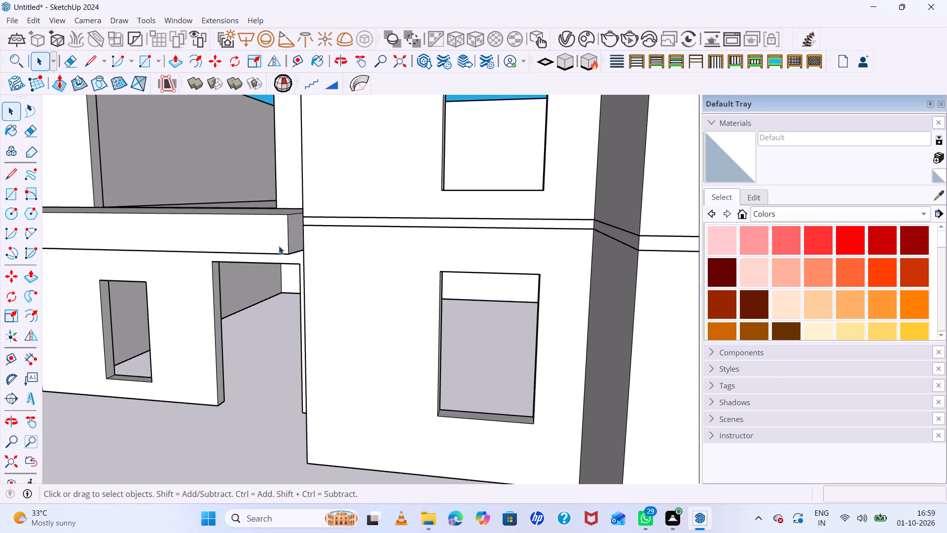
Raise the underside of the projecting canopy by about 6 11/16" to make the slab thinner.
middle_click_drag(279, 223, 322, 118)
left_click(273, 229)
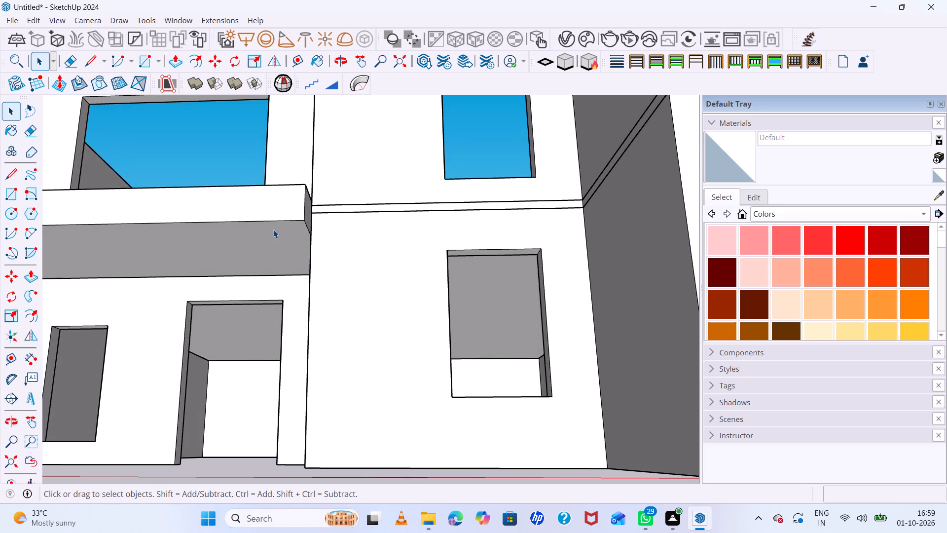
key("p")
left_click(273, 229)
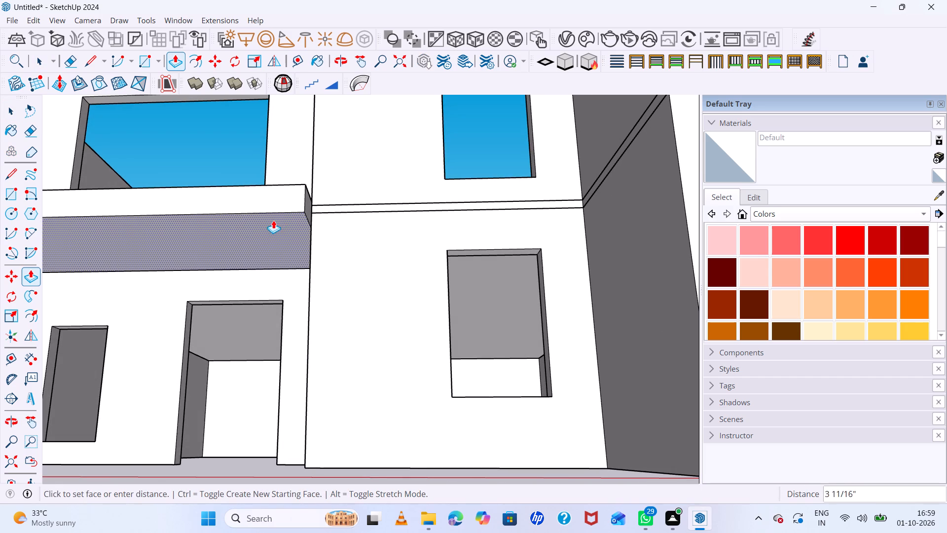
left_click(273, 216)
scroll(291, 222, "down", 5)
middle_click_drag(313, 256, 324, 327)
key("space")
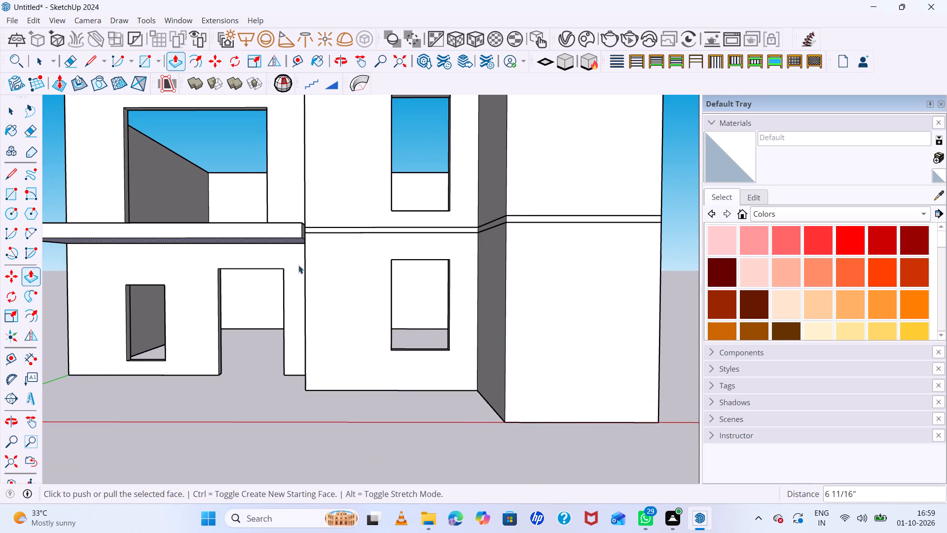
Draw a thin rectangle along the middle section's slab line, from the canopy's end to the lower window's far edge.
scroll(346, 212, "down", 4)
scroll(370, 244, "up", 5)
key("r")
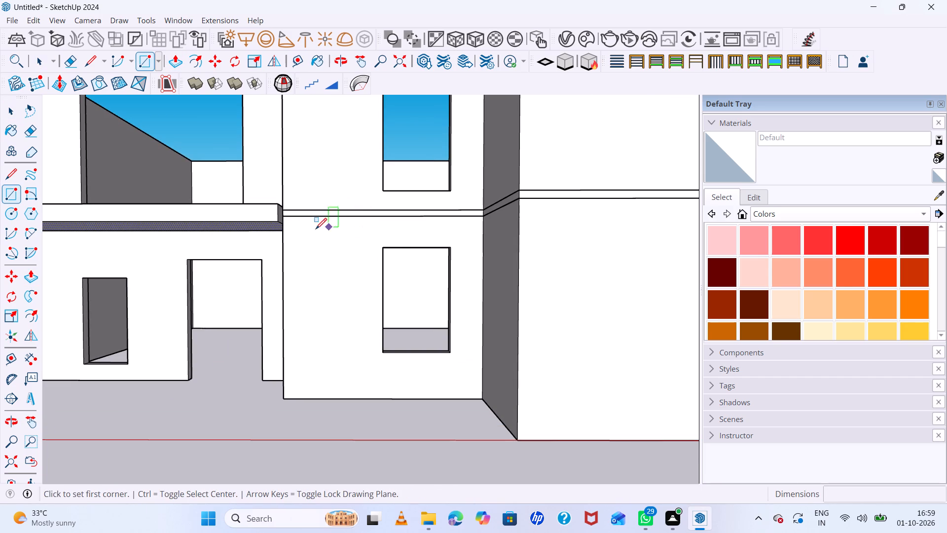
scroll(297, 228, "up", 5)
left_click(277, 196)
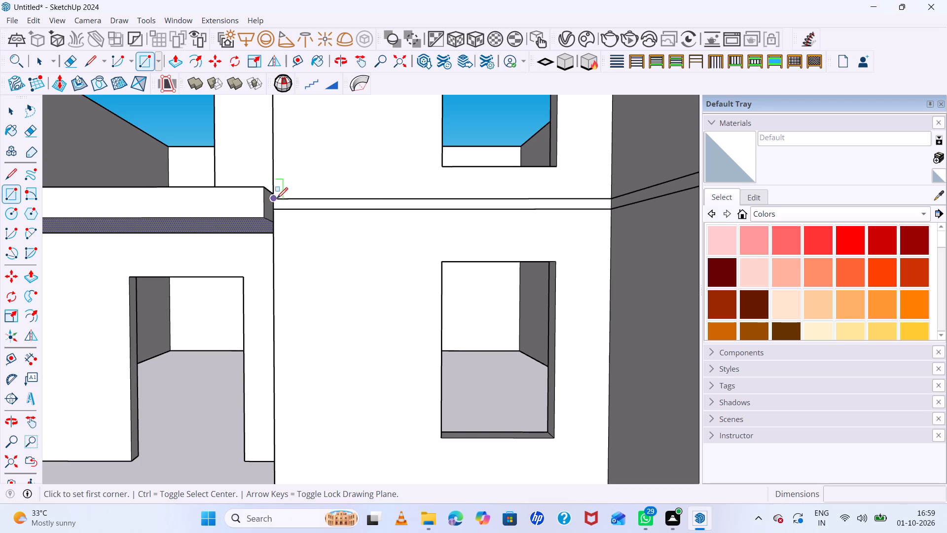
left_click(276, 219)
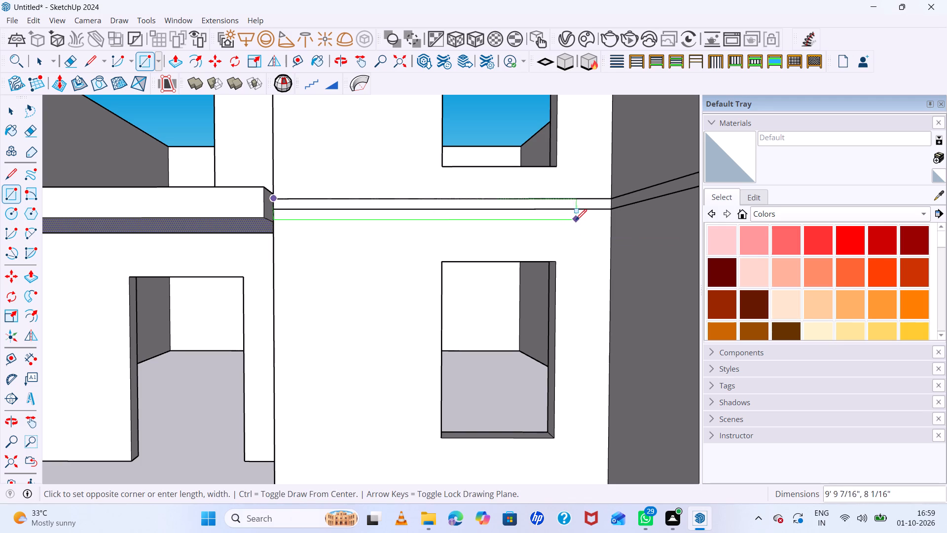
left_click(556, 218)
key("space")
Examine the whole house front and the slab-line rectangle from above and at eye level.
scroll(515, 179, "down", 4)
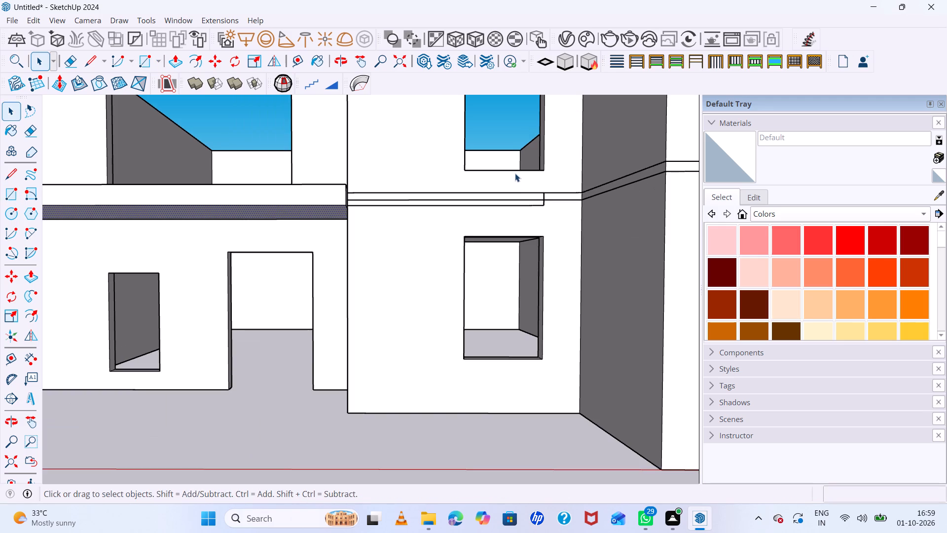
scroll(497, 148, "down", 5)
middle_click_drag(505, 183, 513, 265)
scroll(514, 229, "down", 7)
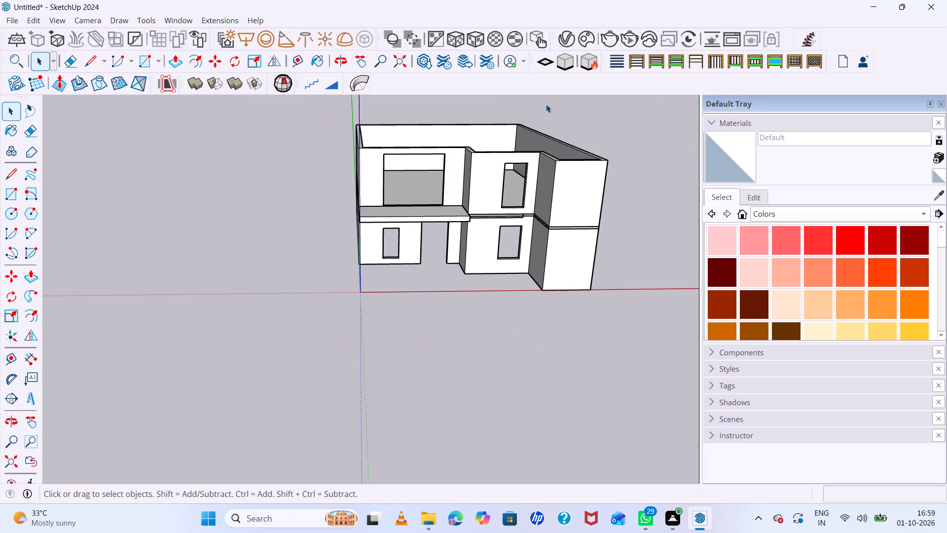
middle_click_drag(546, 97, 546, 72)
scroll(539, 166, "up", 12)
scroll(549, 258, "down", 5)
middle_click_drag(594, 253, 587, 206)
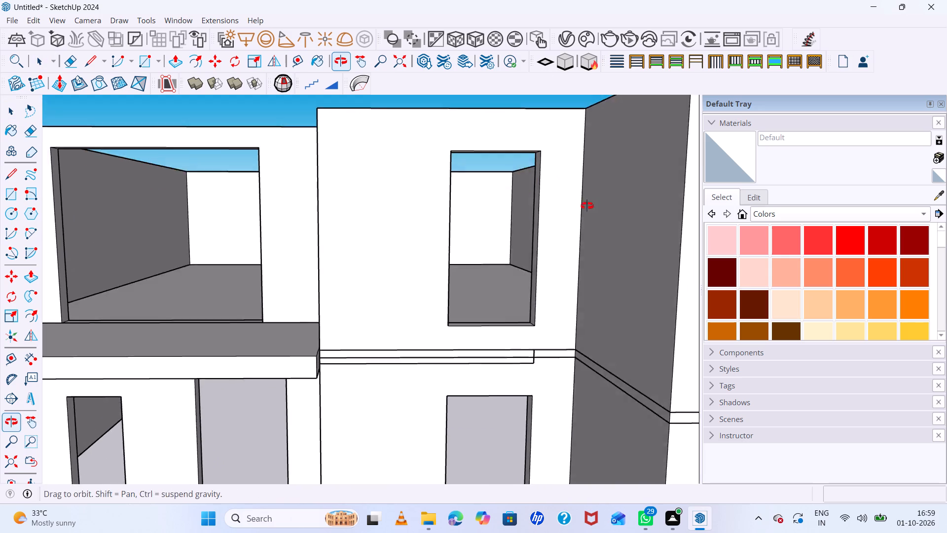
middle_click_drag(587, 206, 583, 195)
scroll(500, 218, "up", 5)
scroll(512, 228, "down", 8)
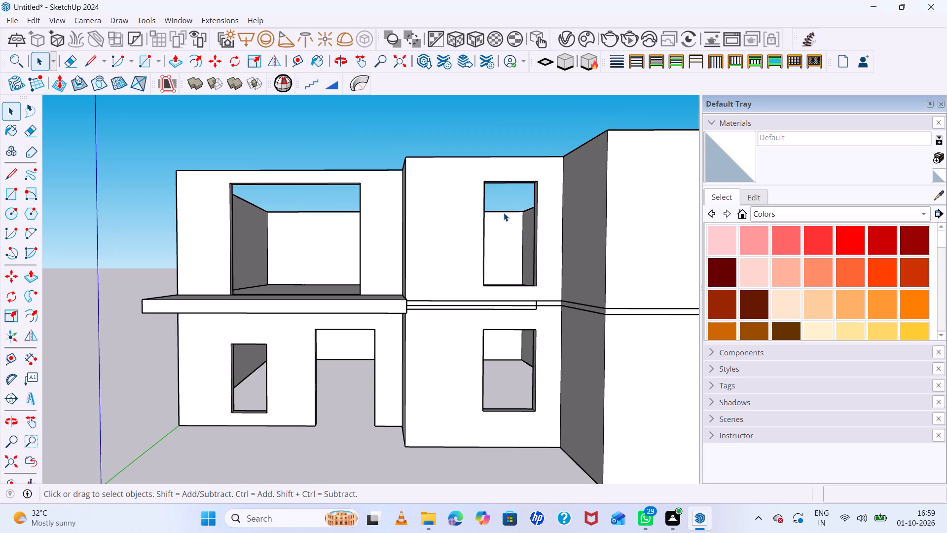
scroll(514, 236, "down", 4)
middle_click_drag(515, 236, 469, 243)
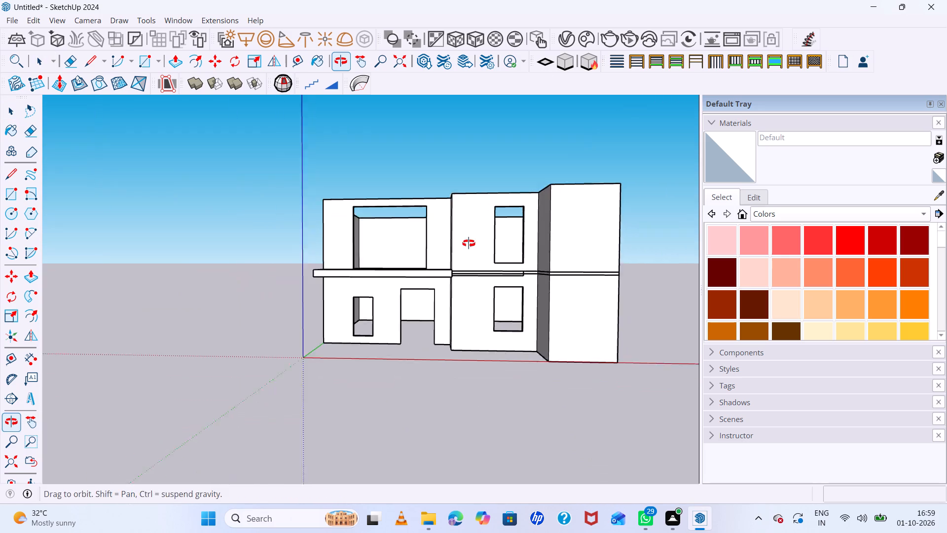
middle_click_drag(469, 243, 438, 248)
Widen the middle section's upper-storey window by moving its side face nearest the canopy toward the doorway section.
scroll(475, 252, "up", 11)
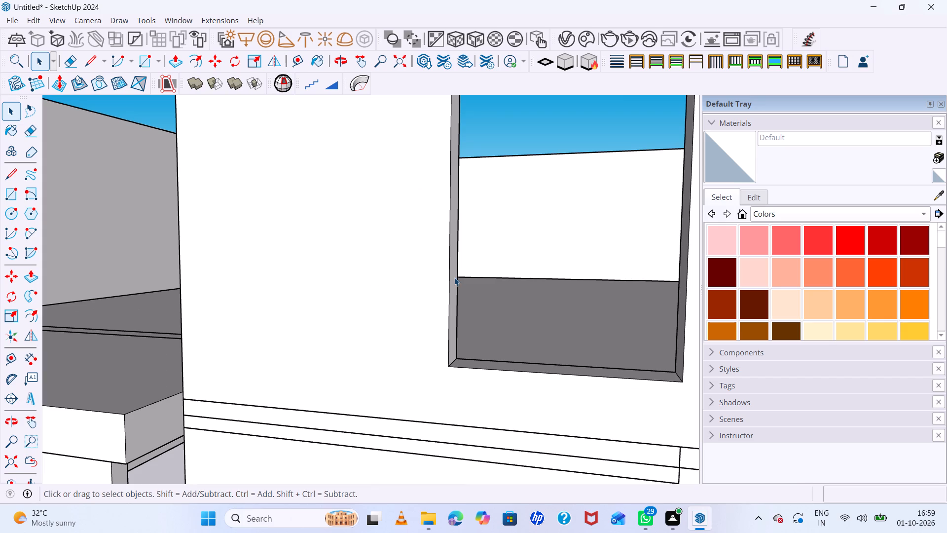
left_click(454, 277)
double_click(454, 277)
left_click(454, 277)
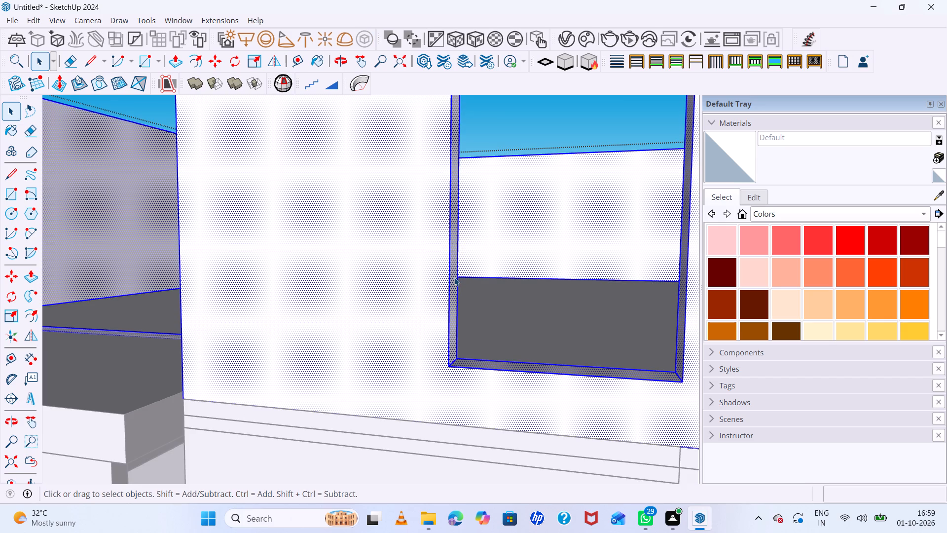
scroll(454, 277, "up", 5)
left_click(454, 277)
key("p")
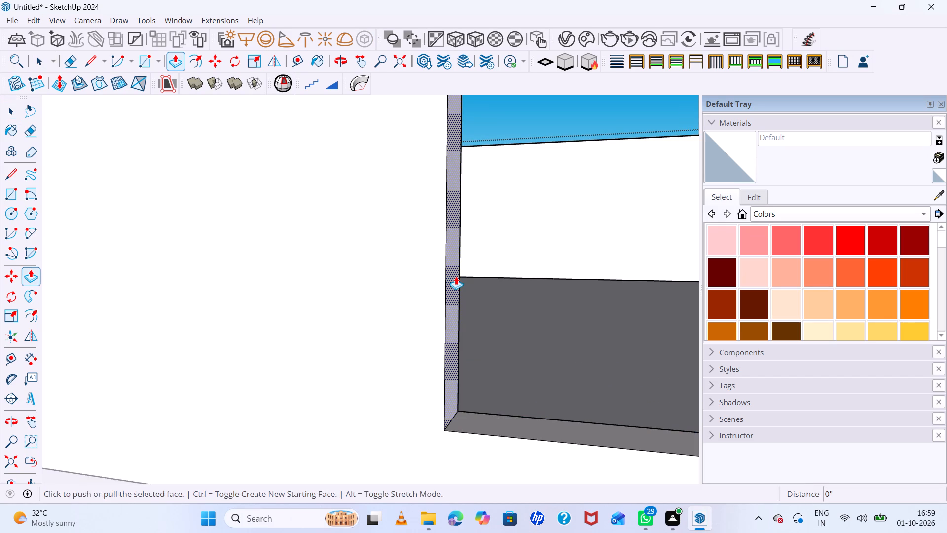
left_click(456, 276)
scroll(406, 270, "down", 11)
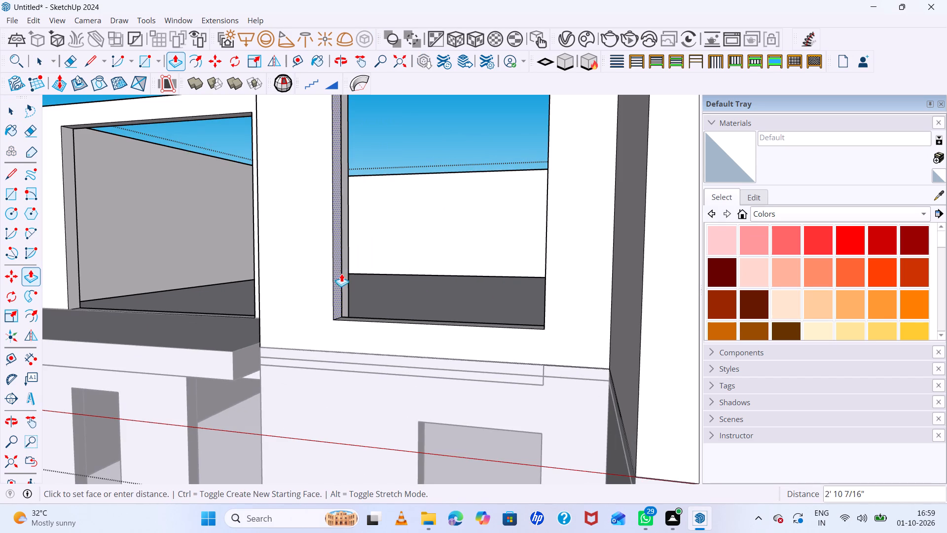
left_click(377, 285)
Narrow the middle section's upper window by moving its far side face inward about 2' 3 11/16".
middle_click_drag(501, 315, 634, 345)
scroll(649, 304, "up", 1)
key("space")
left_click(657, 305)
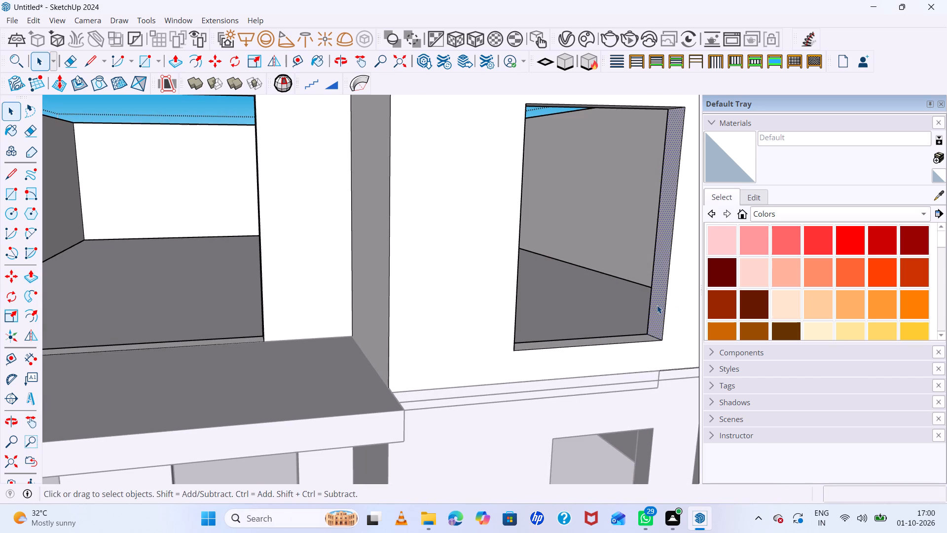
key("p")
left_click(657, 305)
left_click(594, 312)
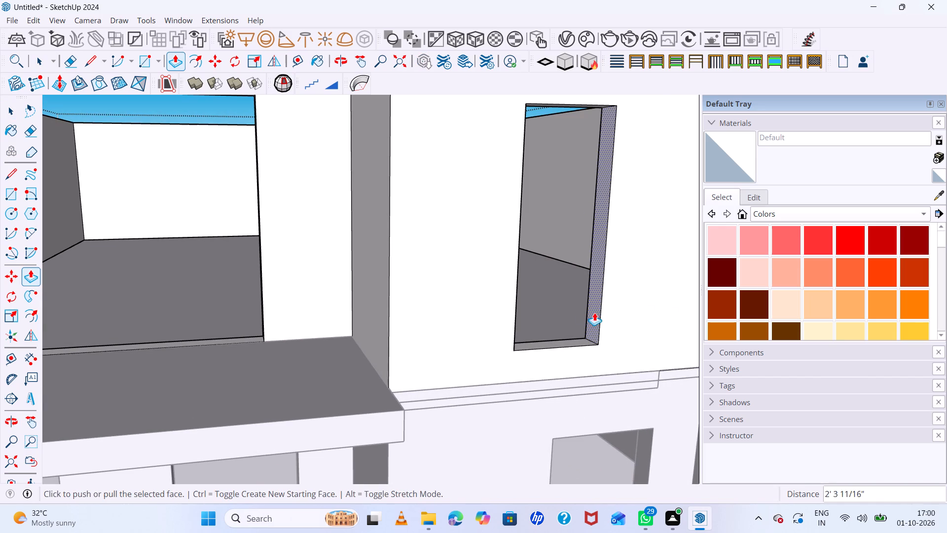
Raise the top face of the upper-storey walls by about 7' 8 7/8".
scroll(570, 306, "down", 8)
middle_click_drag(595, 320, 519, 256)
scroll(578, 276, "up", 4)
middle_click_drag(583, 298, 583, 317)
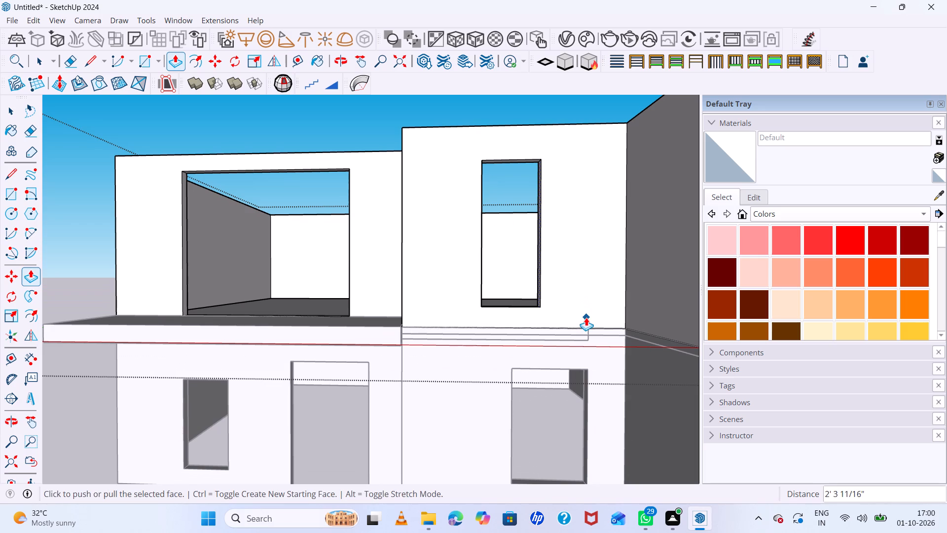
scroll(565, 276, "down", 3)
middle_click_drag(561, 273, 564, 390)
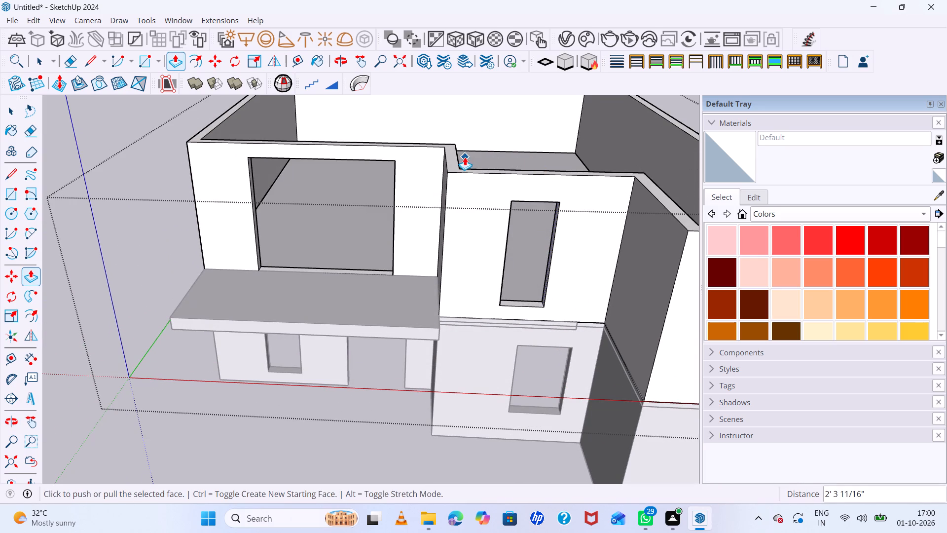
key("space")
left_click(455, 166)
scroll(455, 166, "up", 3)
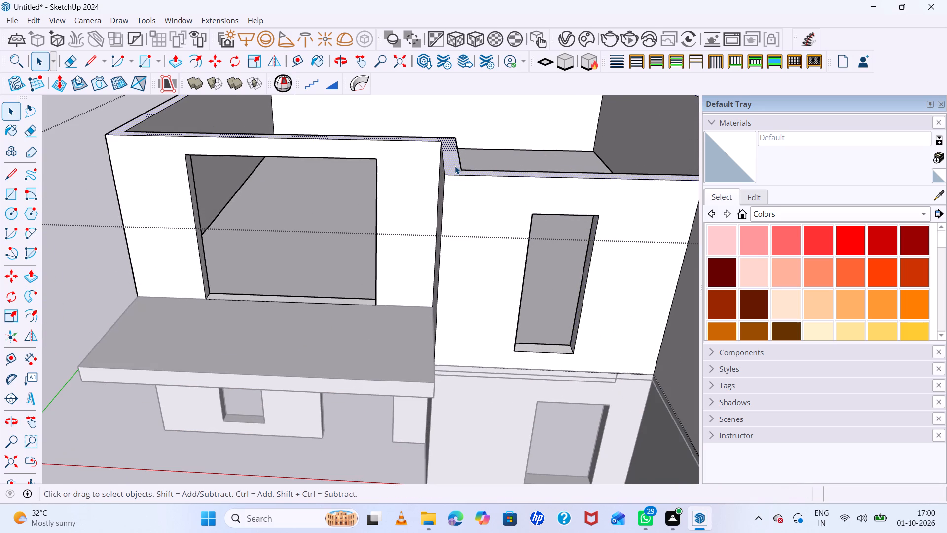
key("p")
left_click(455, 166)
scroll(456, 134, "down", 10)
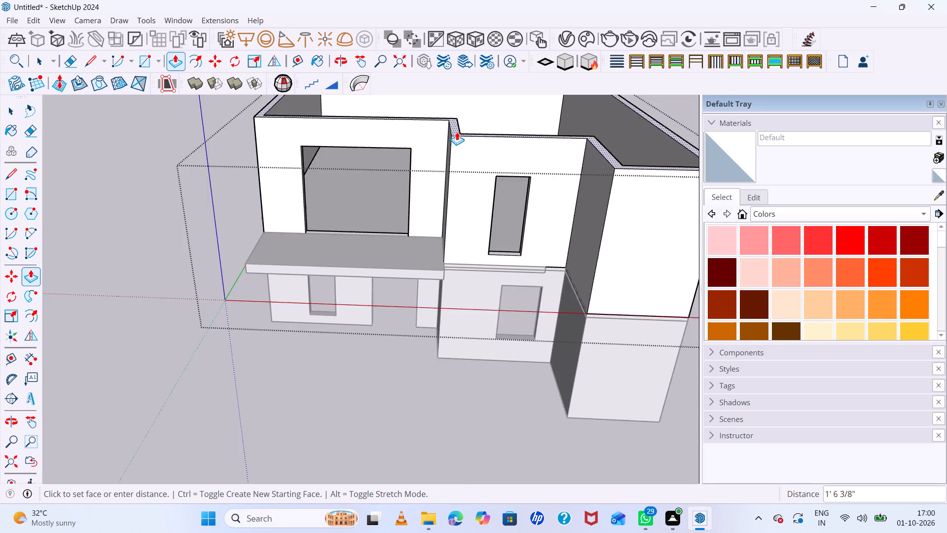
scroll(457, 132, "down", 8)
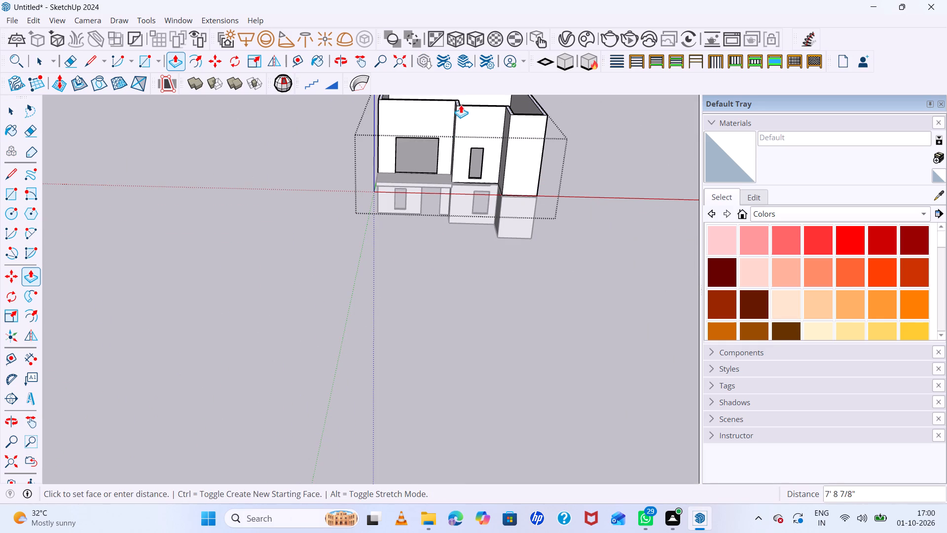
left_click(461, 105)
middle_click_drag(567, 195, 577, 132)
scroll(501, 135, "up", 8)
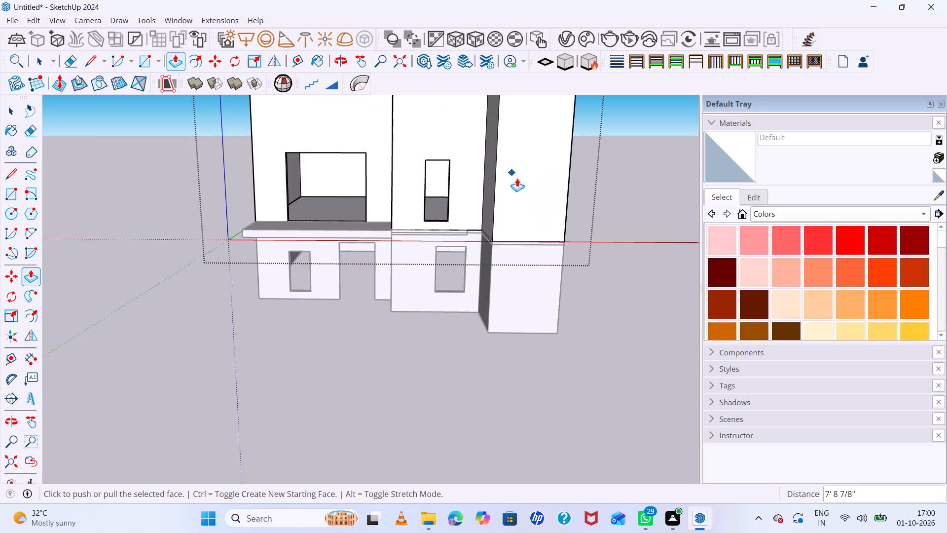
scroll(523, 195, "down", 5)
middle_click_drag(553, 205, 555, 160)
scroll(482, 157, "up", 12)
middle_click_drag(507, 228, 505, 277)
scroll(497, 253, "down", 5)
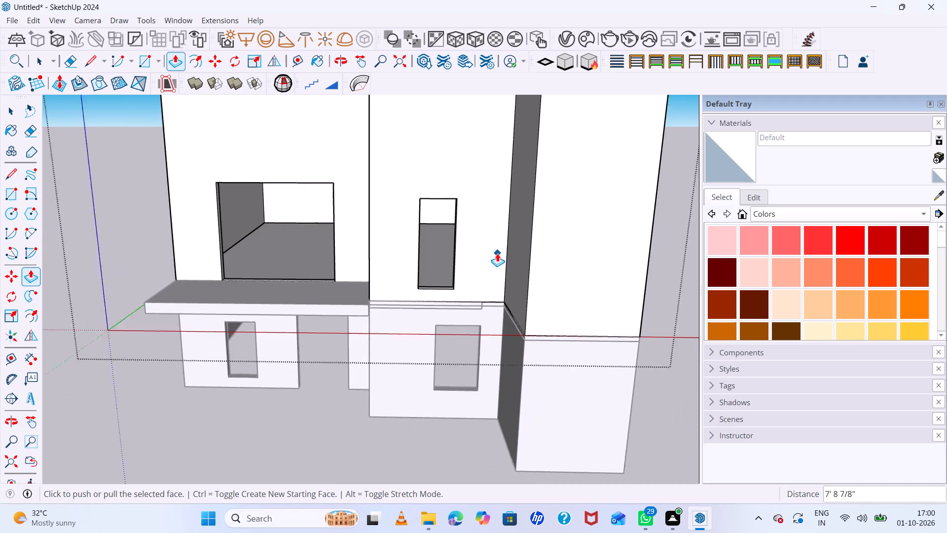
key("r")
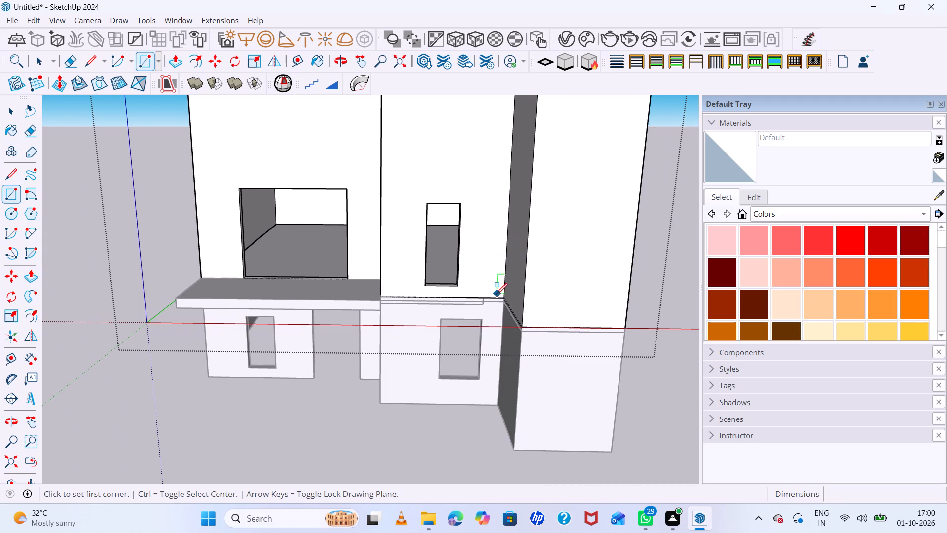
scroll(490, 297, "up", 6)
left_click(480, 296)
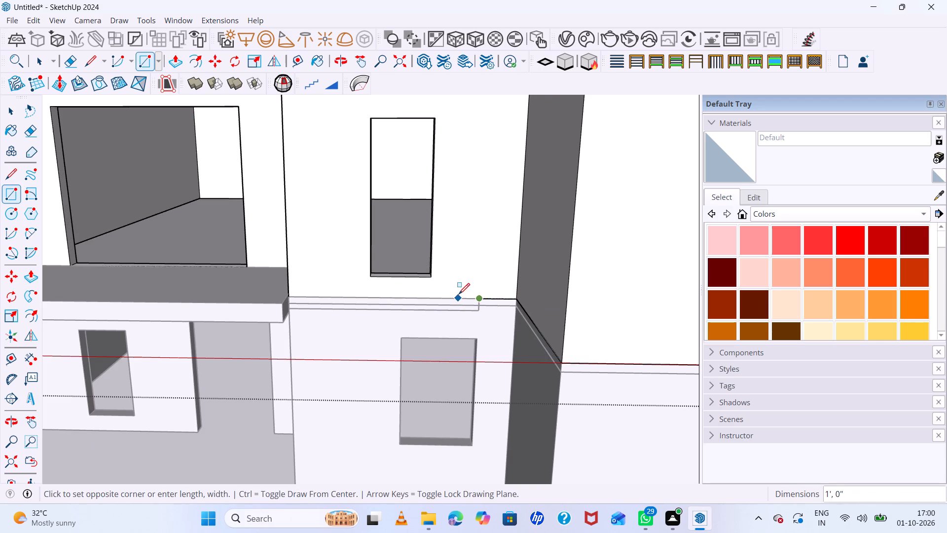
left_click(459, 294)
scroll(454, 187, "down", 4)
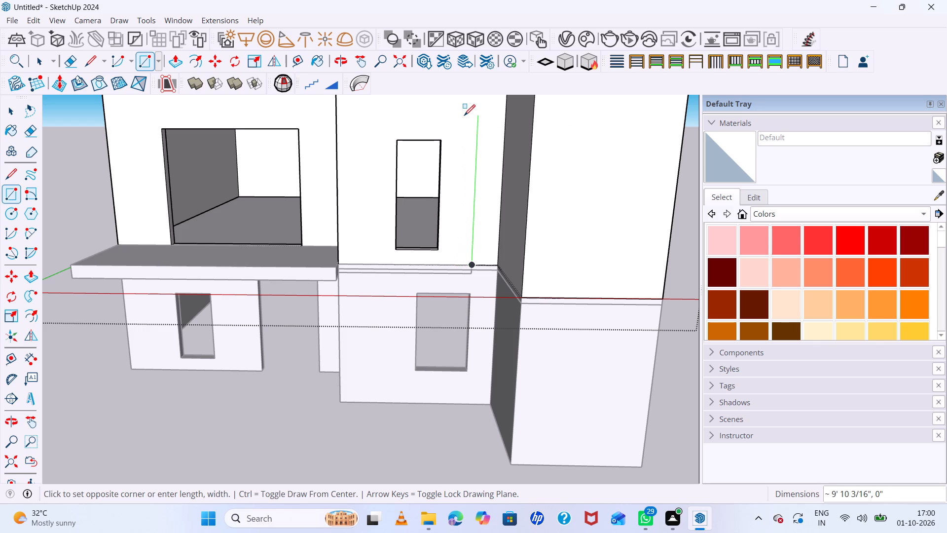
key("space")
Draw a vertical strip about 12' 8" by 8 7/8" up the middle section from the slab line, between its upper window and the doorway section.
key("r")
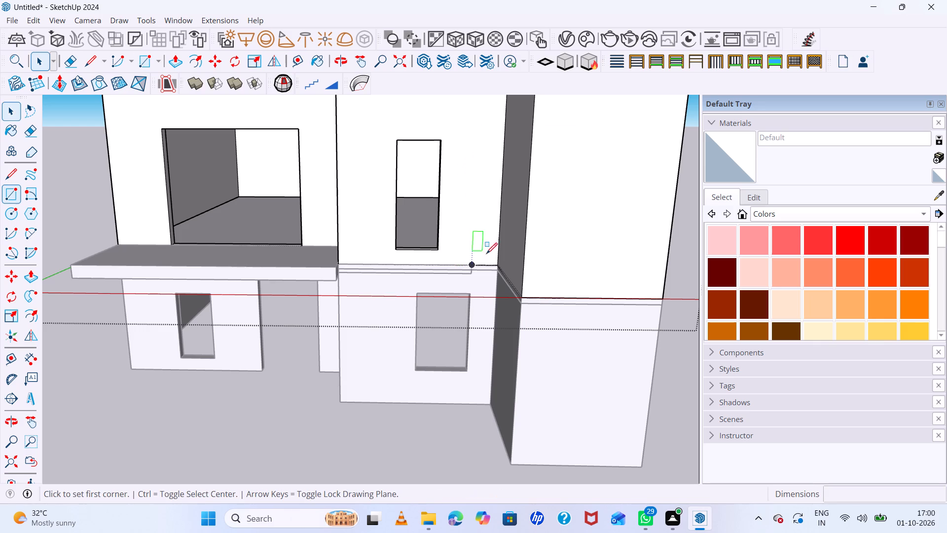
scroll(480, 282, "up", 7)
left_click(464, 248)
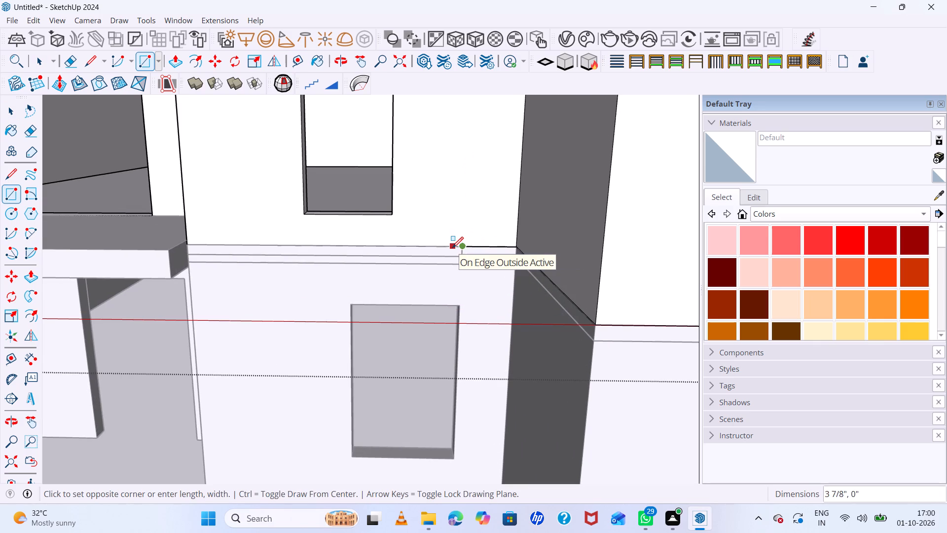
left_click(452, 248)
scroll(444, 176, "down", 6)
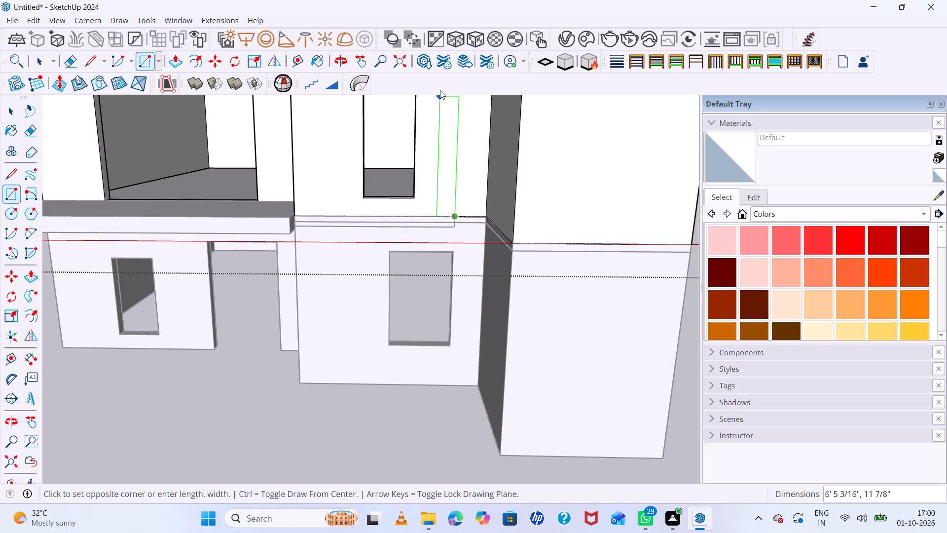
scroll(446, 120, "down", 11)
scroll(451, 114, "up", 3)
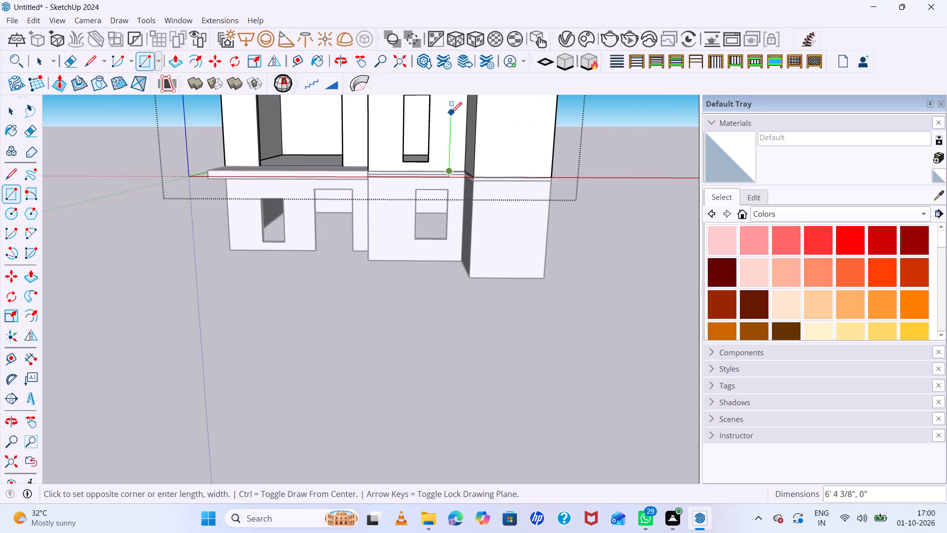
scroll(451, 138, "down", 18)
scroll(453, 136, "up", 5)
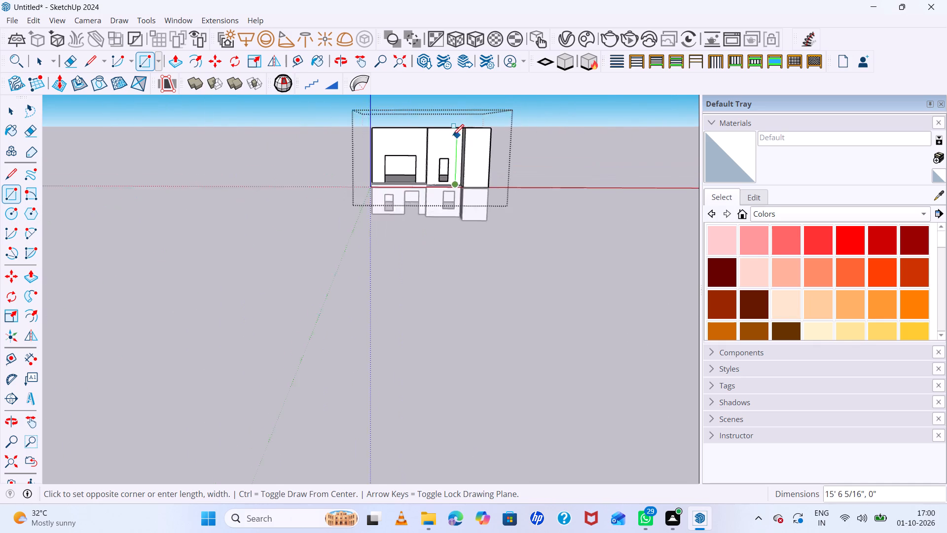
scroll(453, 135, "up", 13)
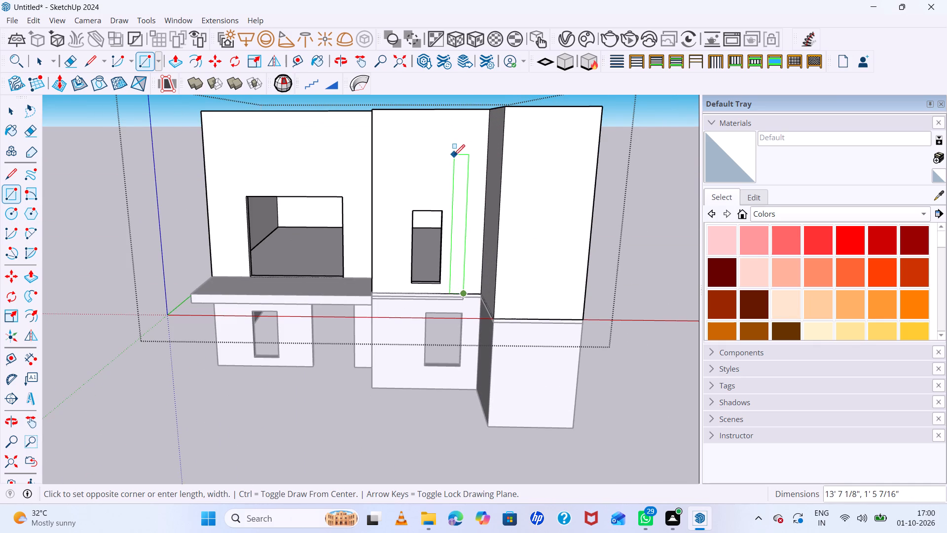
scroll(453, 171, "up", 7)
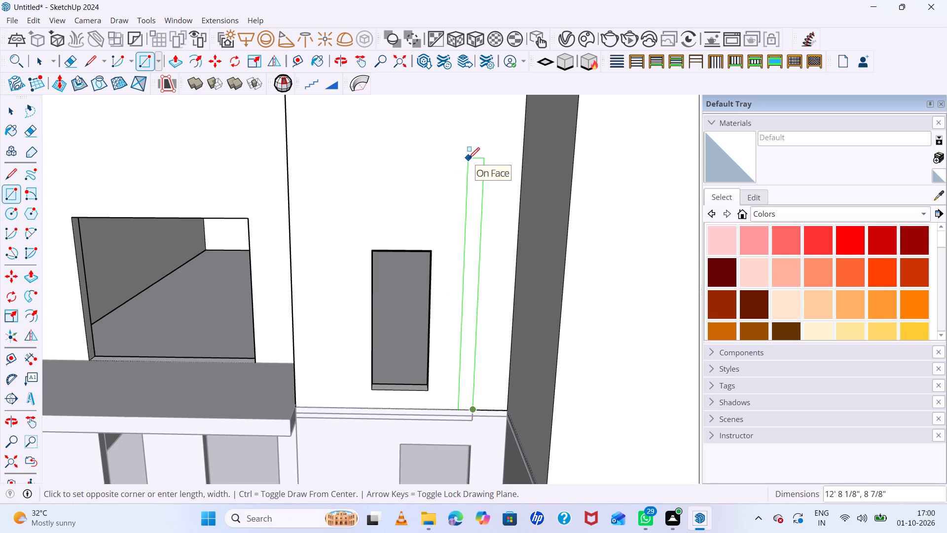
left_click(469, 158)
Draw a horizontal strip about 11' 7" by 1' 2" from the vertical strip's top outer corner to the middle section's edge near the canopy.
scroll(470, 155, "down", 13)
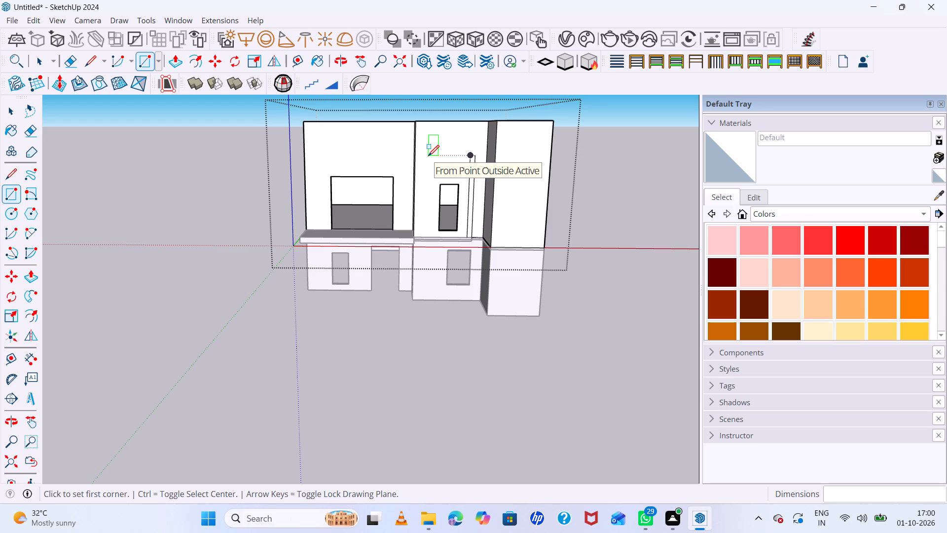
scroll(484, 164, "up", 9)
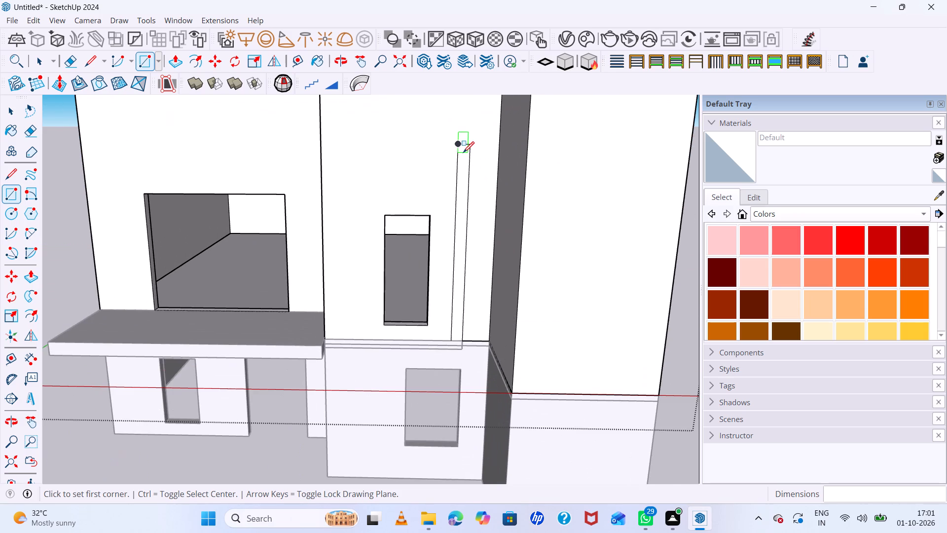
left_click(471, 147)
left_click(471, 155)
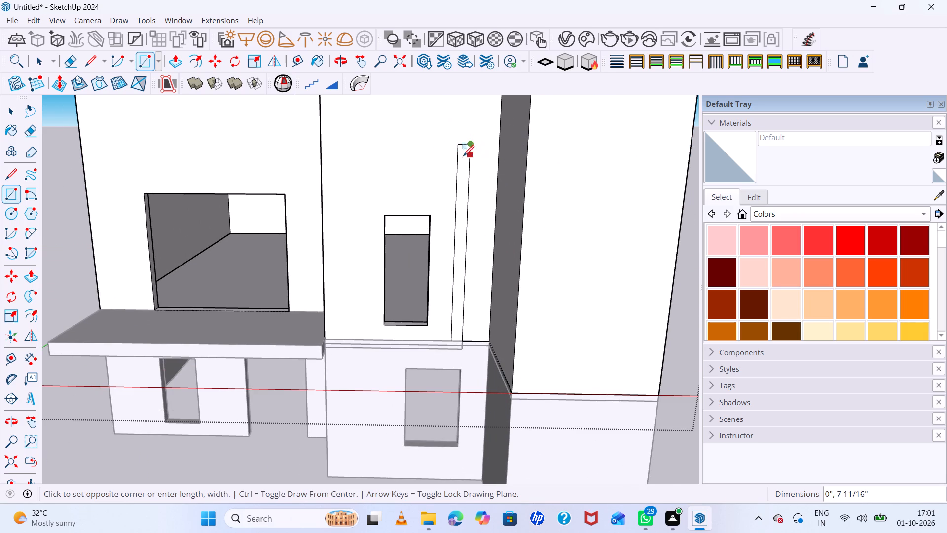
left_click(319, 162)
Delete the short edge dividing the vertical strip below its top corner so the strip forms one continuous face.
middle_click_drag(373, 158, 578, 190)
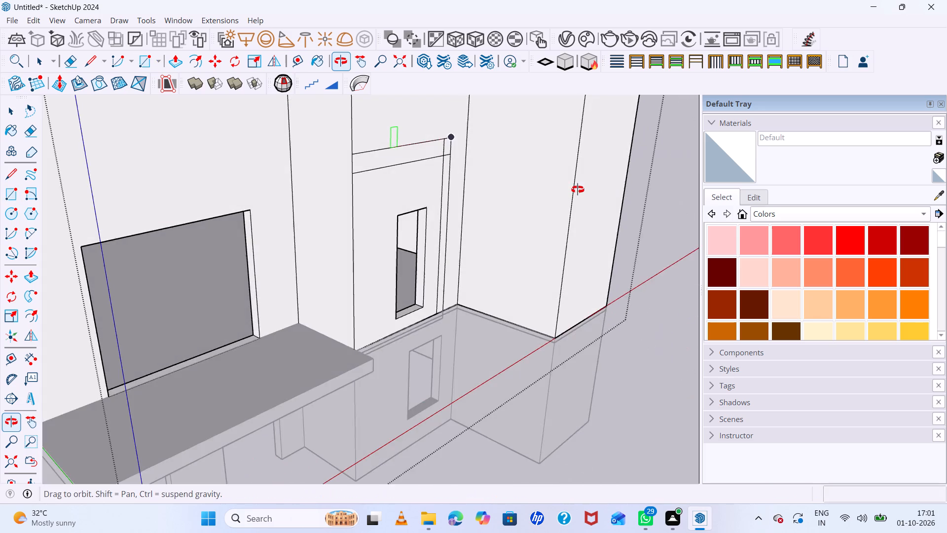
middle_click_drag(578, 190, 418, 199)
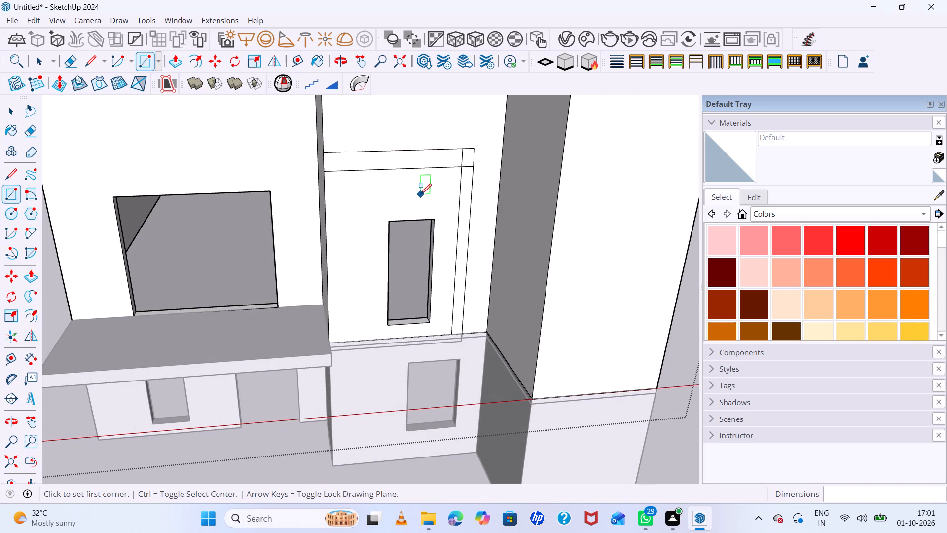
key("space")
scroll(415, 181, "down", 6)
scroll(444, 167, "up", 6)
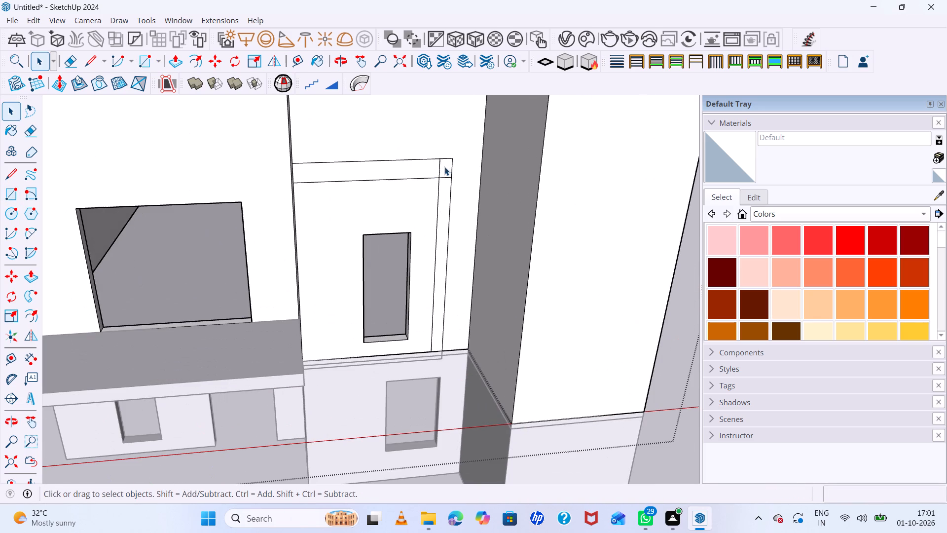
left_click(452, 195)
left_click(446, 196)
scroll(445, 195, "up", 6)
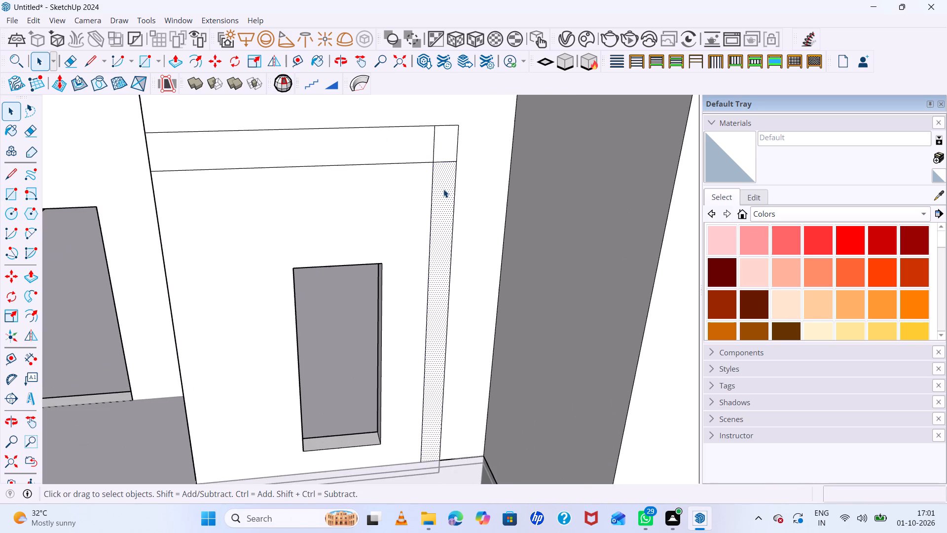
left_click(443, 146)
left_click(447, 159)
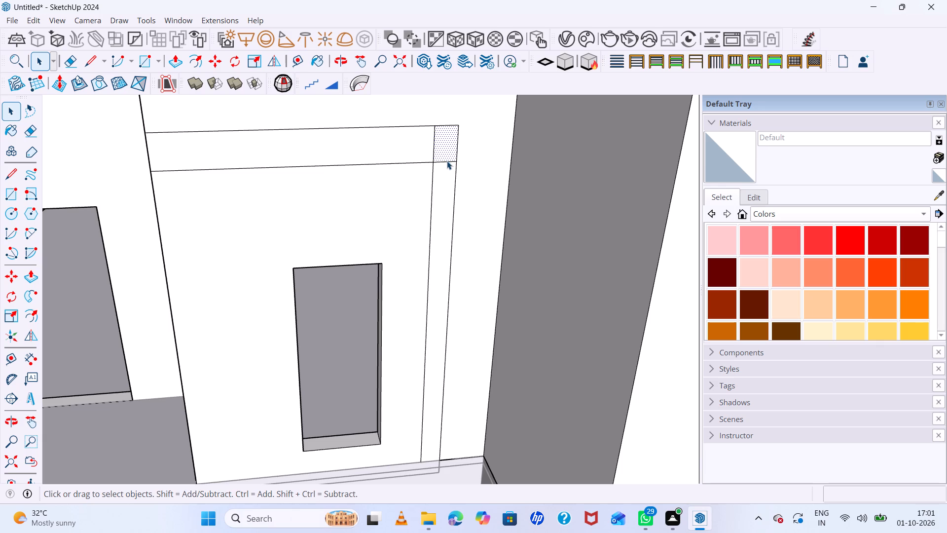
left_click(447, 162)
key("Delete")
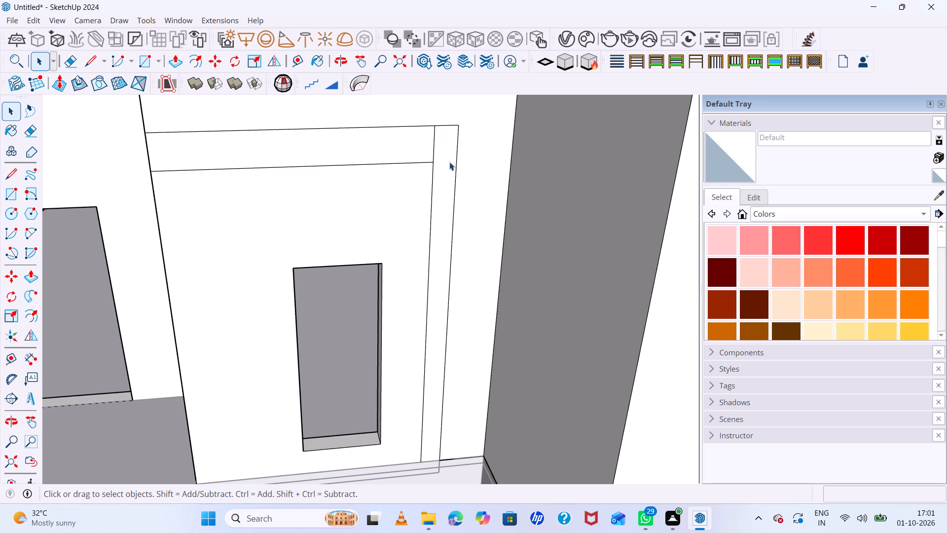
Extrude the full-height vertical strip 4" outward from the middle section's wall and leave the upper-storey group.
left_click(449, 162)
key("p")
left_click(450, 161)
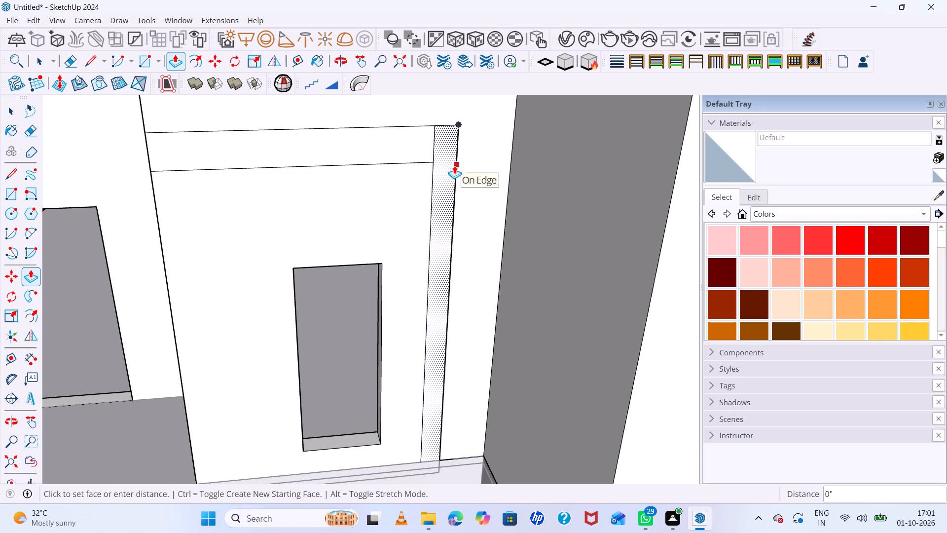
scroll(442, 179, "down", 5)
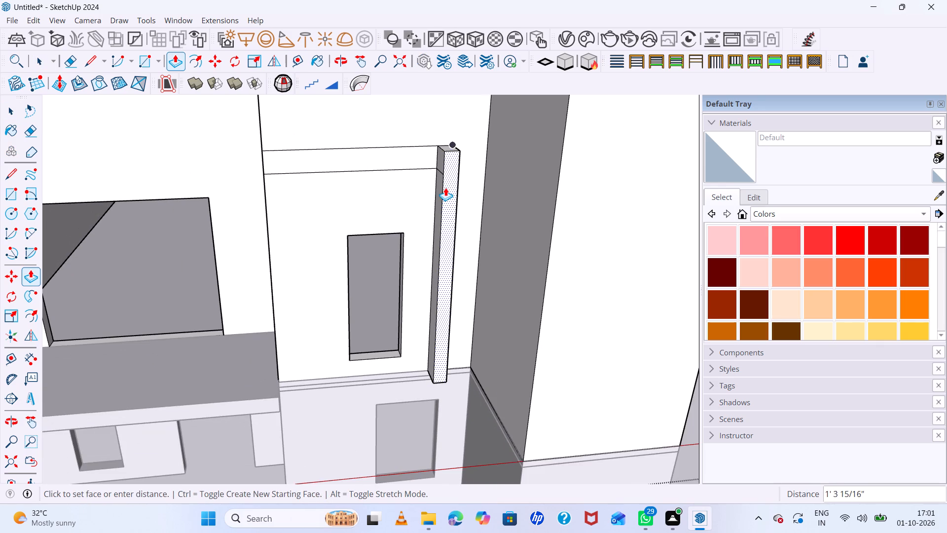
key("4")
key("Return")
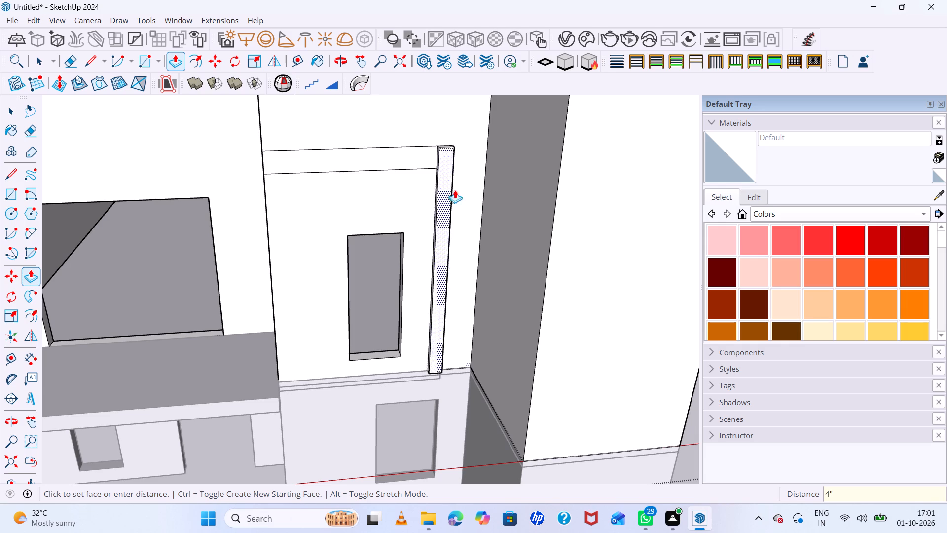
middle_click_drag(443, 323, 523, 343)
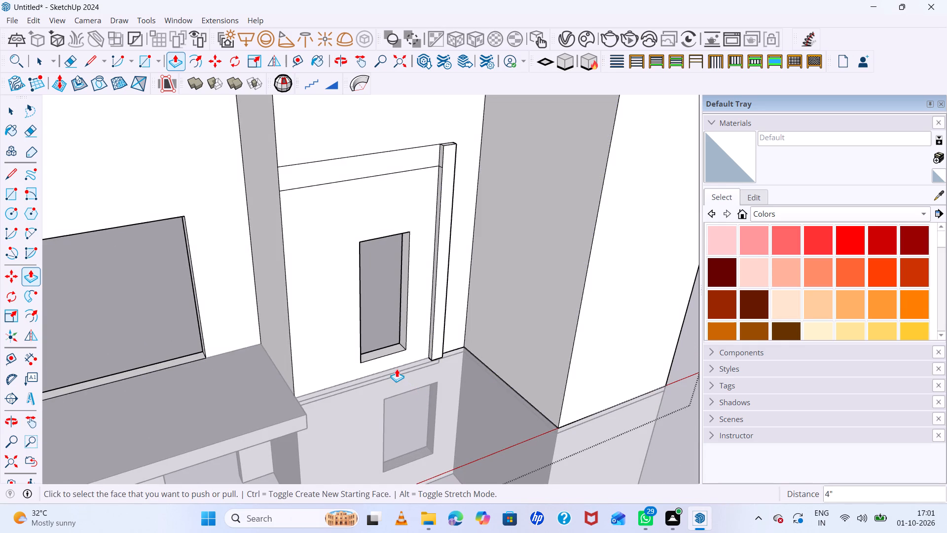
key("space")
scroll(513, 288, "down", 7)
left_click(665, 225)
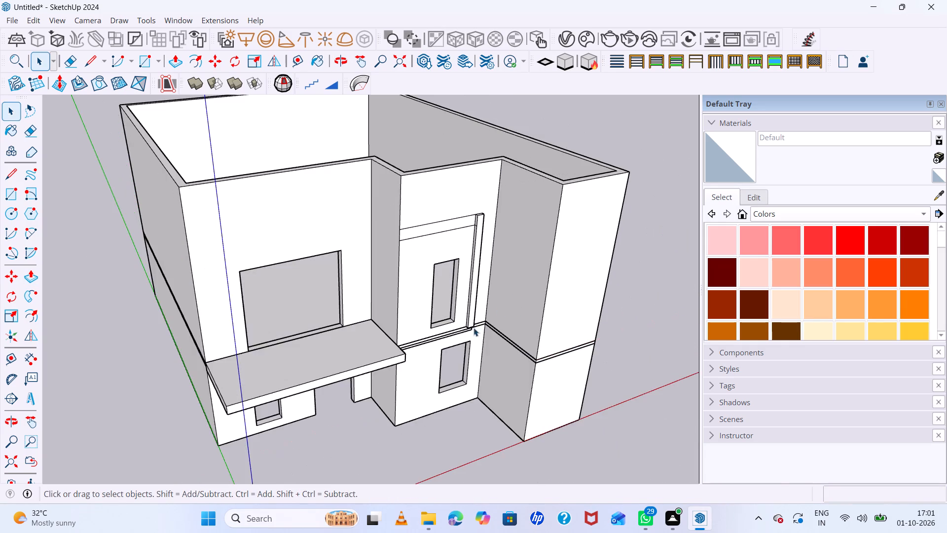
Group the slab-line rectangle below the middle section's upper window, including its bounding edges.
middle_click_drag(459, 326, 429, 230)
scroll(433, 333, "up", 7)
left_click(433, 322)
scroll(433, 322, "up", 6)
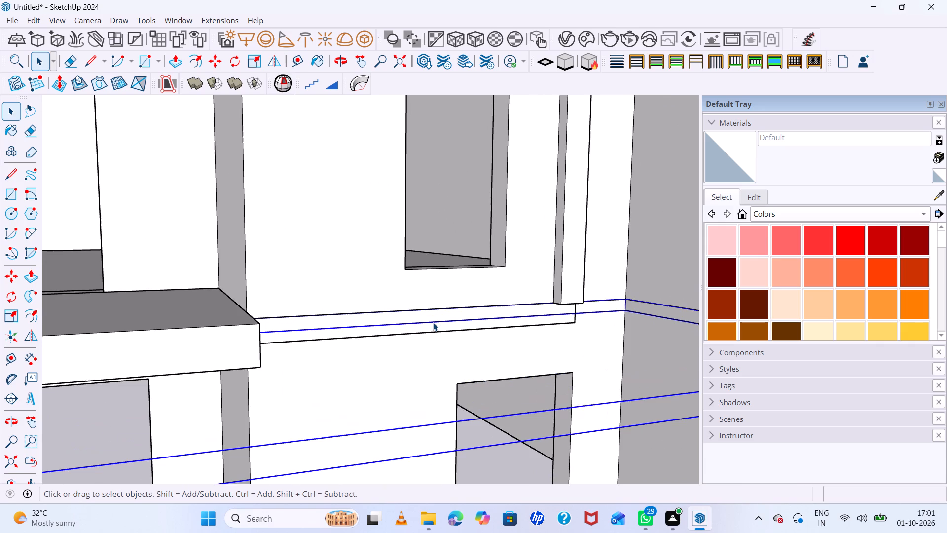
left_click(472, 321)
scroll(486, 324, "up", 4)
left_click(486, 324)
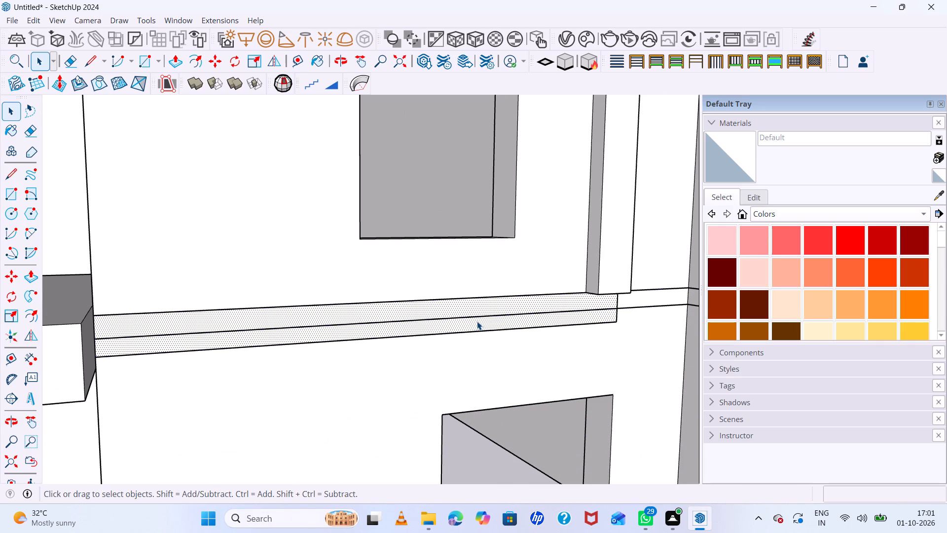
left_click(395, 327)
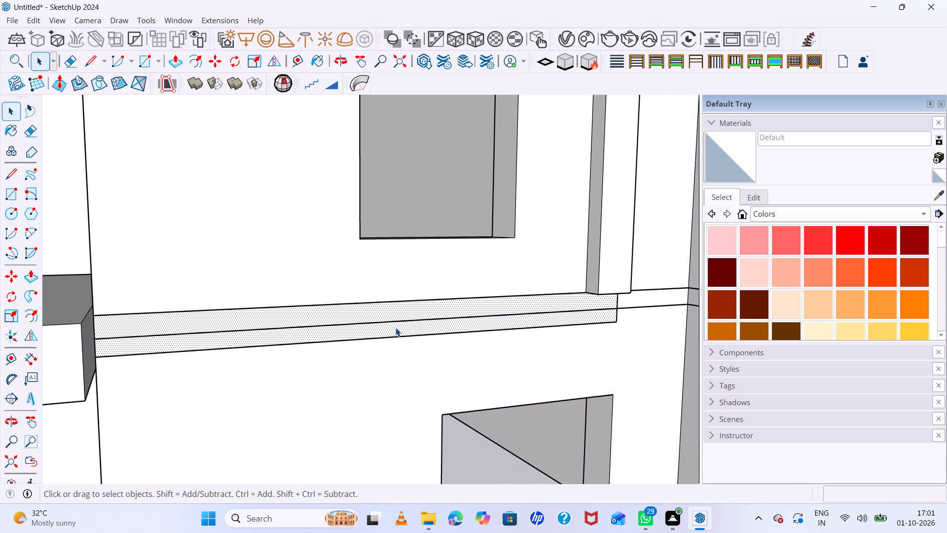
double_click(396, 328)
right_click(396, 329)
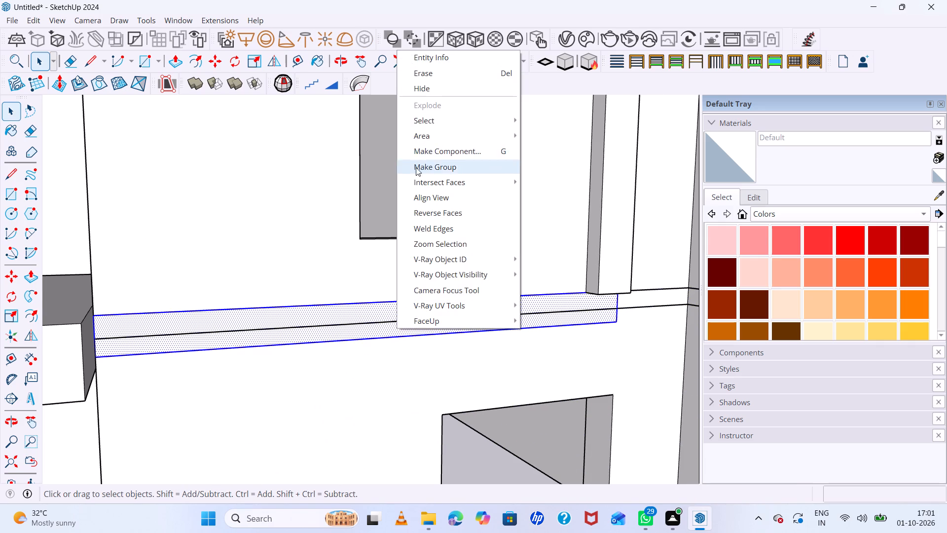
left_click(427, 169)
Extrude the slab-line rectangle inside its group 4" outward, flush with the front of the vertical strip.
double_click(476, 324)
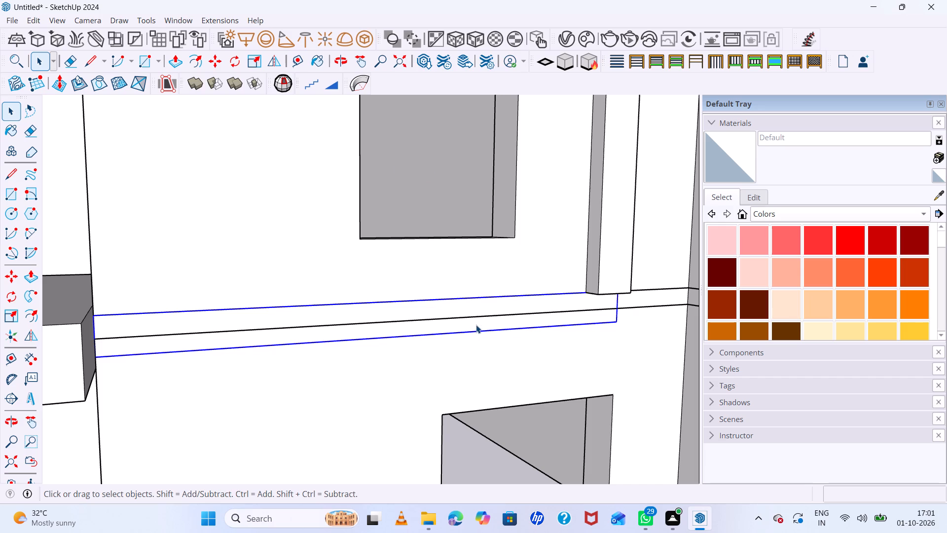
double_click(476, 325)
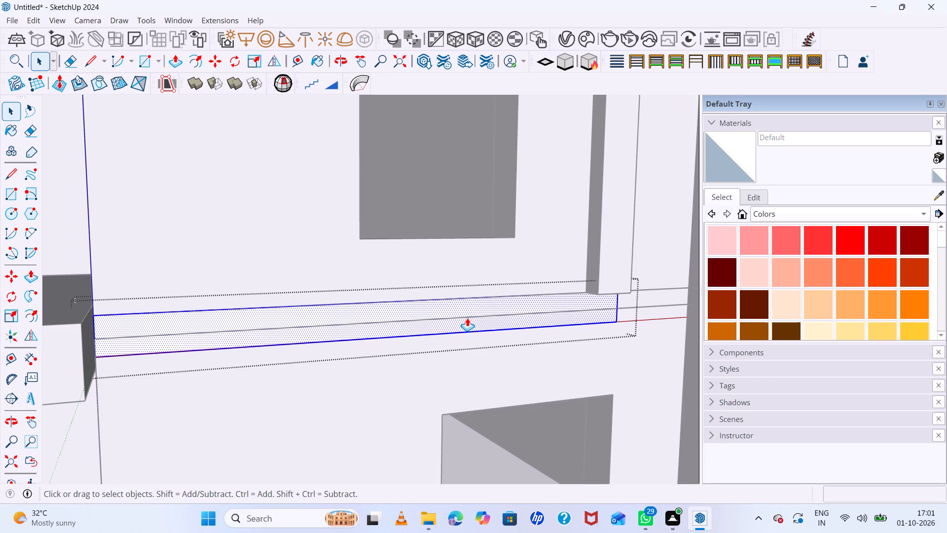
key("p")
left_click(467, 317)
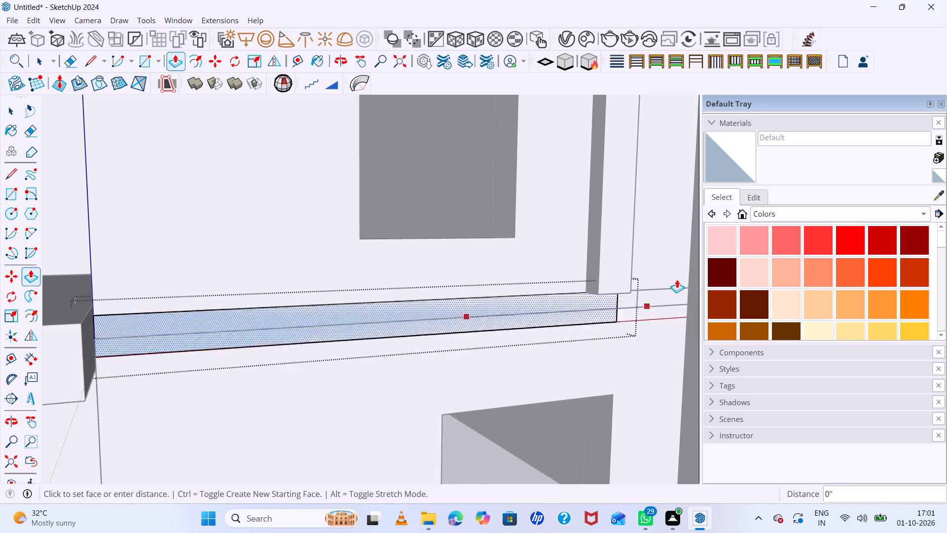
left_click(631, 290)
scroll(515, 311, "down", 8)
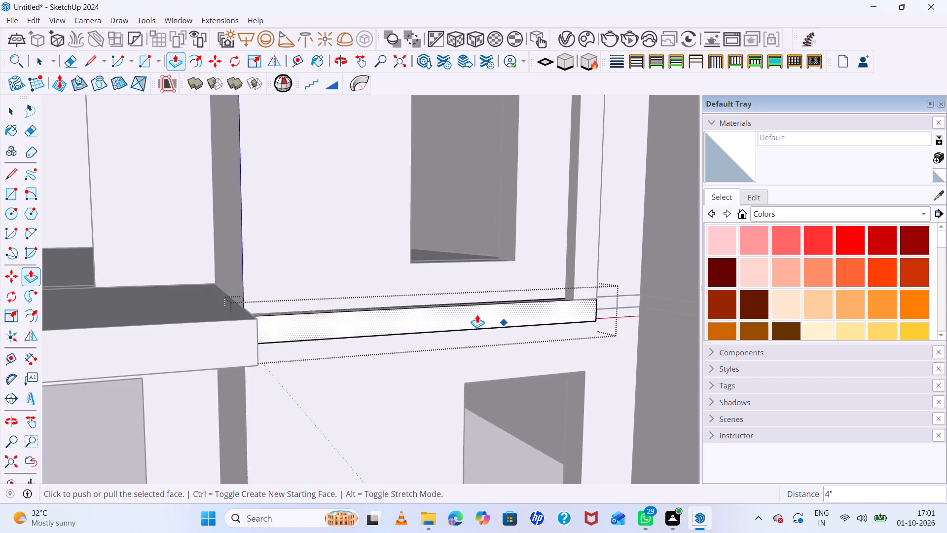
scroll(477, 314, "down", 18)
middle_click_drag(517, 344, 464, 391)
key("space")
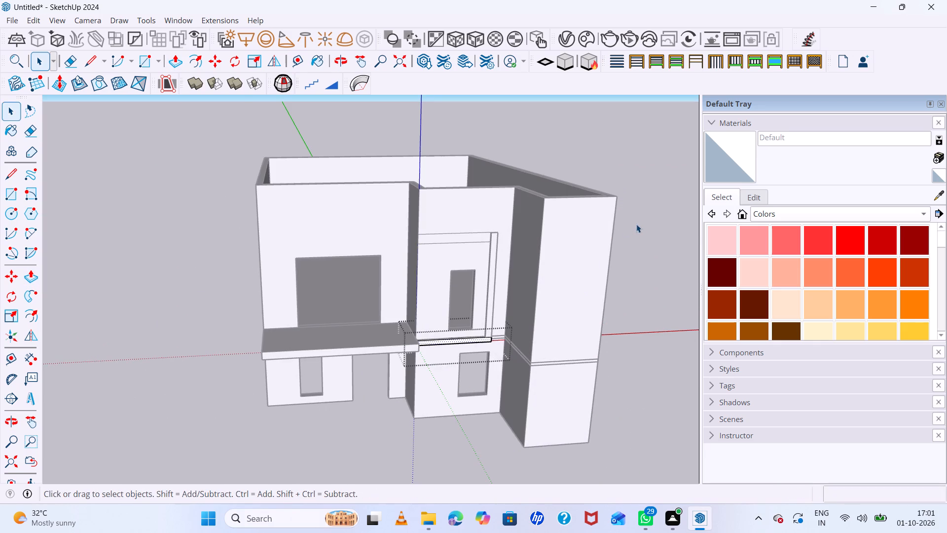
Hide the short slab-line edge between the vertical strip and the projecting right section inside the upper-storey group, and leave the group.
left_click(639, 222)
scroll(610, 252, "up", 7)
middle_click_drag(595, 263, 584, 186)
scroll(441, 300, "up", 7)
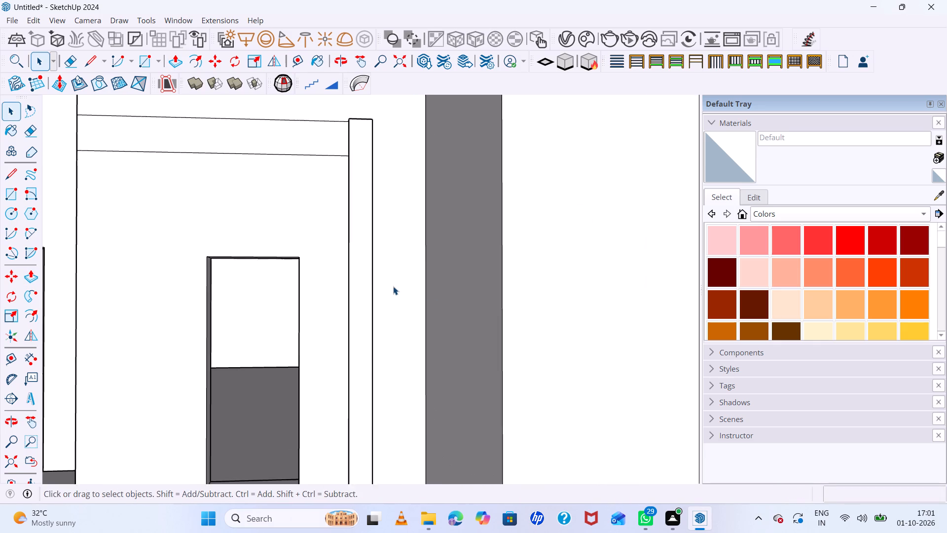
scroll(393, 286, "down", 12)
middle_click_drag(399, 288, 411, 224)
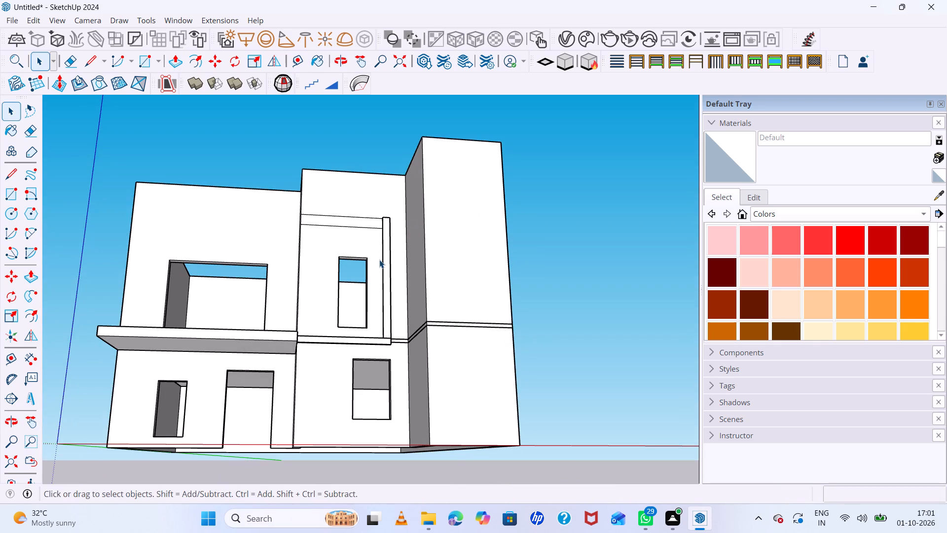
scroll(387, 220, "down", 6)
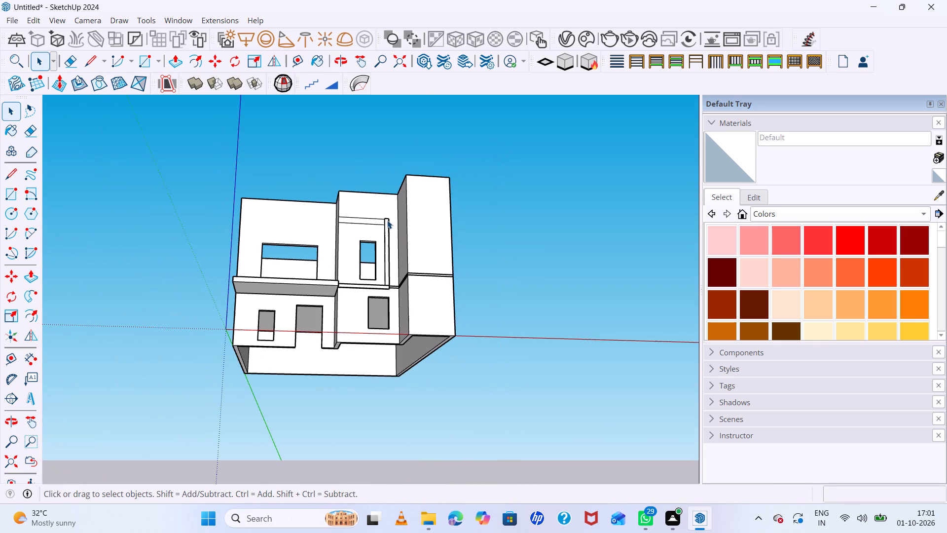
middle_click_drag(395, 194, 400, 268)
scroll(345, 262, "up", 7)
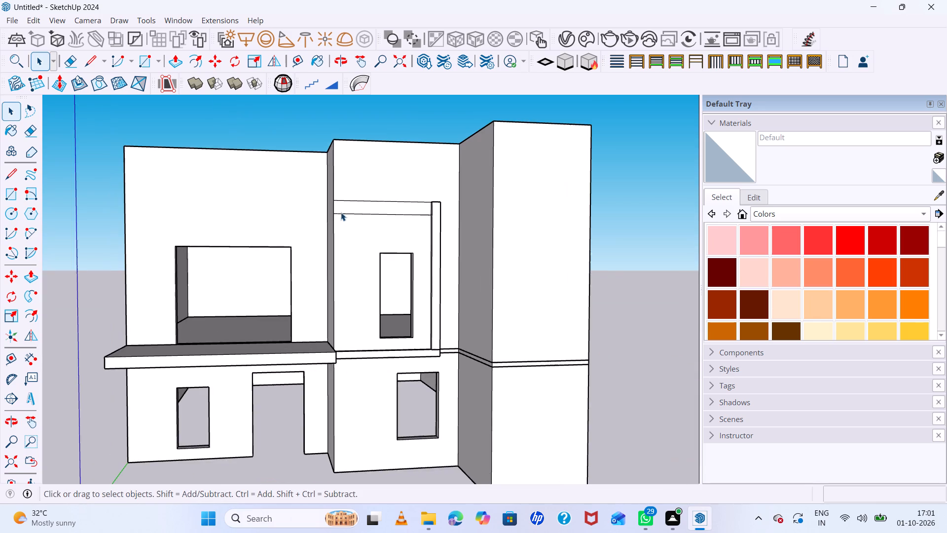
scroll(414, 223, "up", 1)
middle_click_drag(414, 223, 402, 242)
scroll(450, 349, "up", 7)
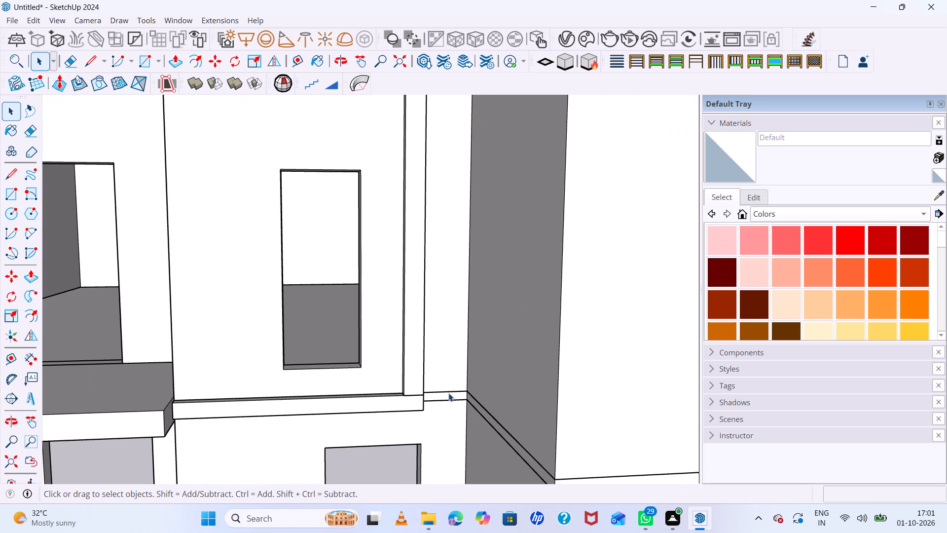
triple_click(448, 391)
left_click(448, 390)
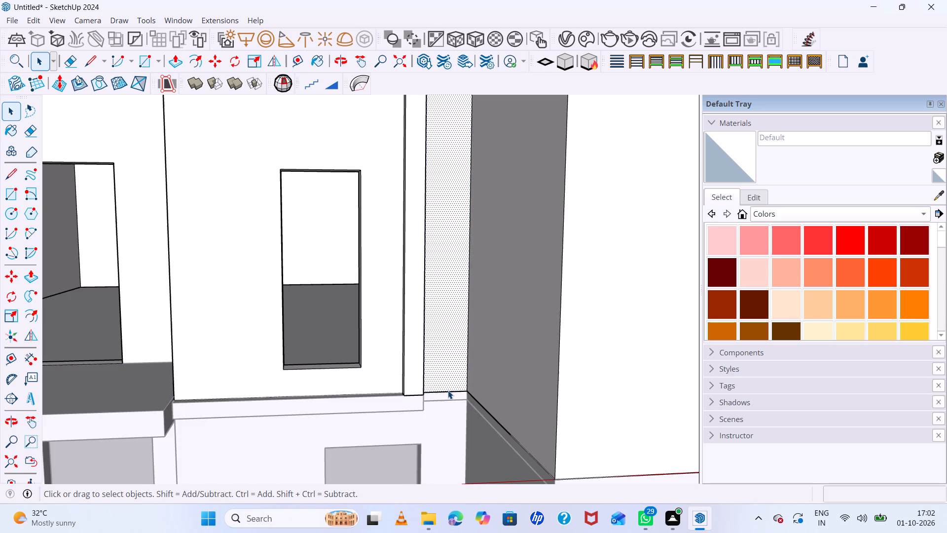
left_click(448, 392)
right_click(448, 392)
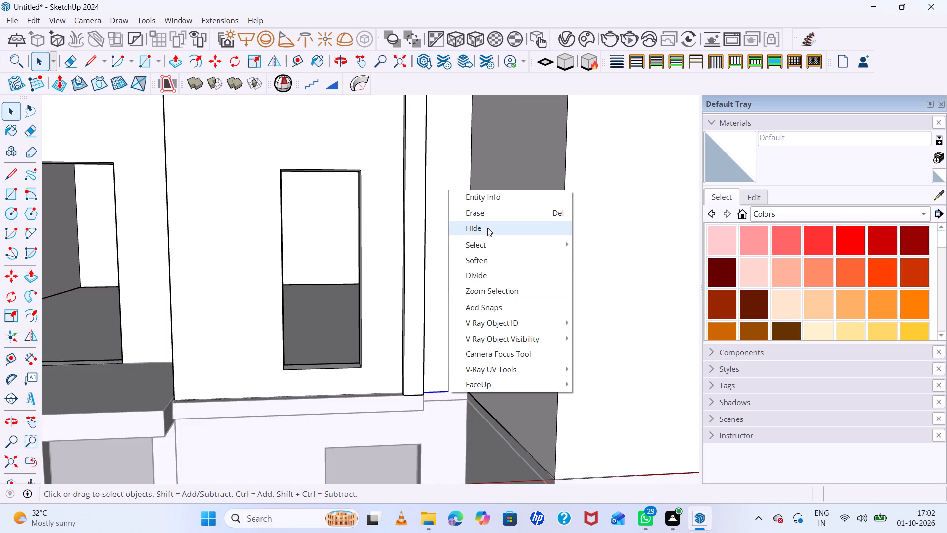
left_click(487, 227)
scroll(445, 294, "down", 2)
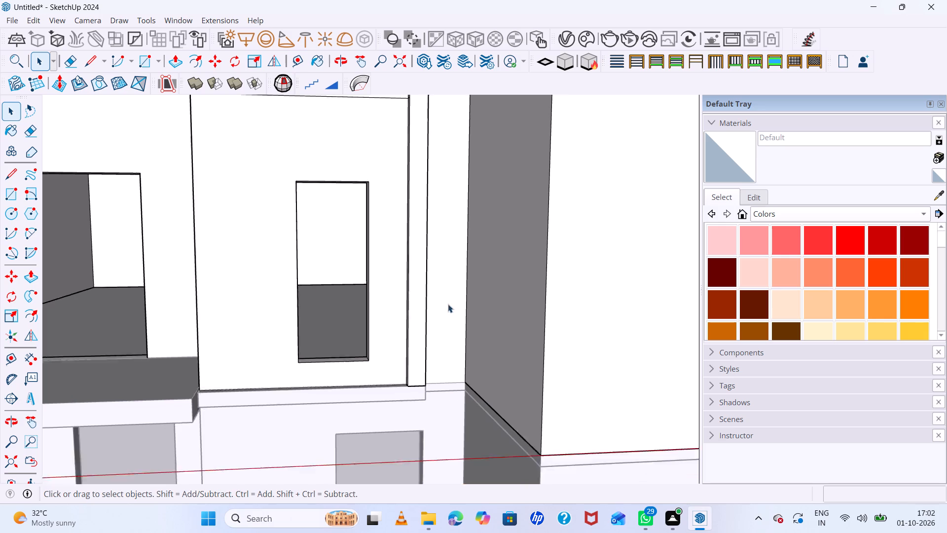
scroll(448, 304, "down", 11)
left_click(516, 126)
key("space")
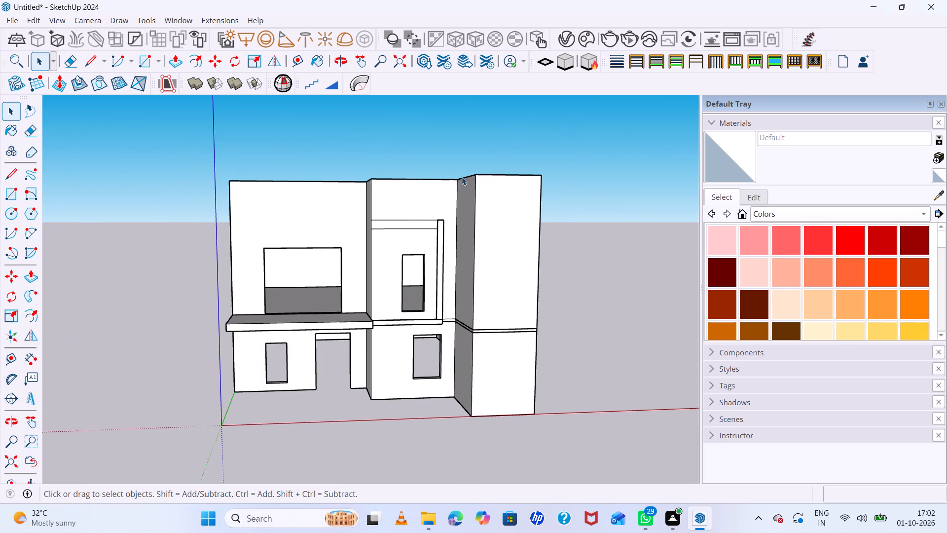
Extrude the horizontal strip above the middle section's upper window 4" outward inside the upper-storey group, flush with the vertical strip.
scroll(422, 211, "up", 2)
left_click(423, 224)
scroll(423, 228, "up", 6)
double_click(423, 229)
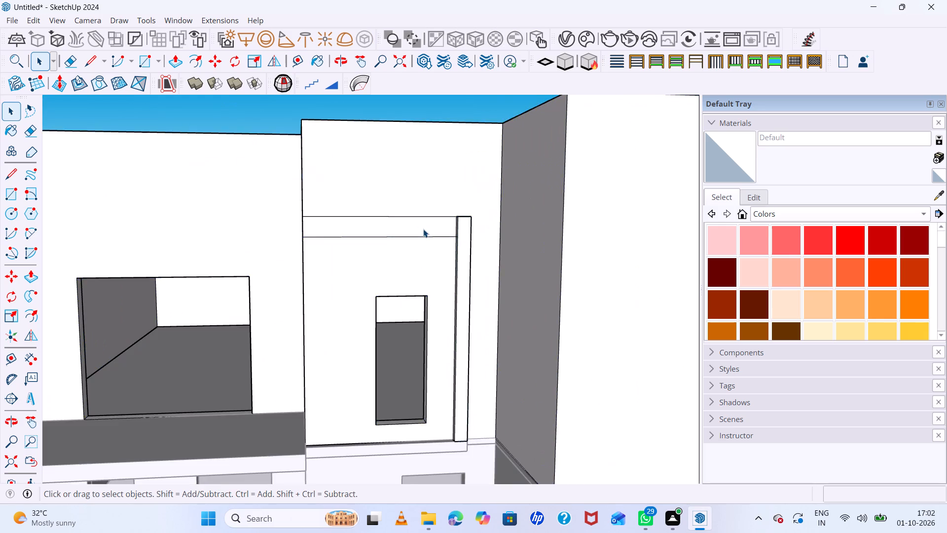
scroll(423, 229, "up", 2)
left_click(423, 229)
key("p")
left_click(423, 229)
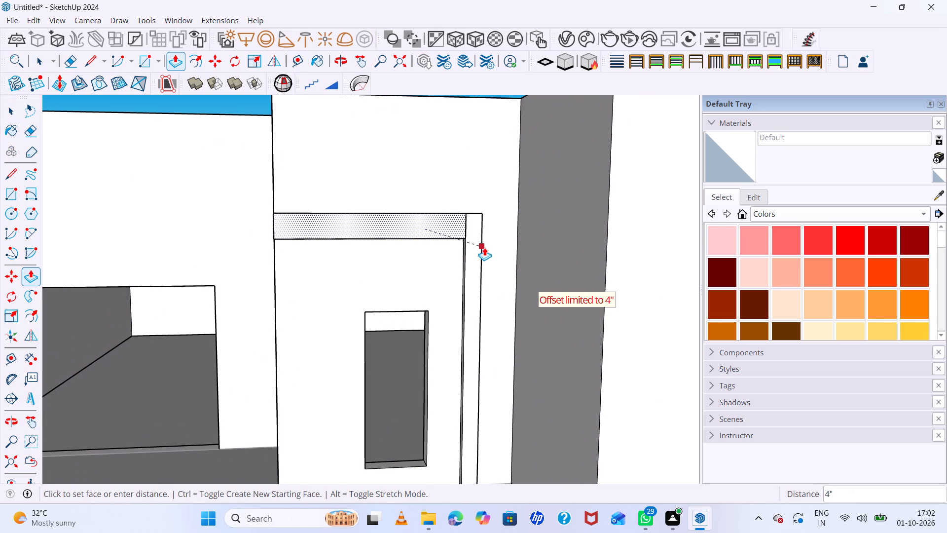
scroll(485, 247, "up", 1)
middle_click_drag(479, 249, 393, 291)
scroll(396, 270, "up", 7)
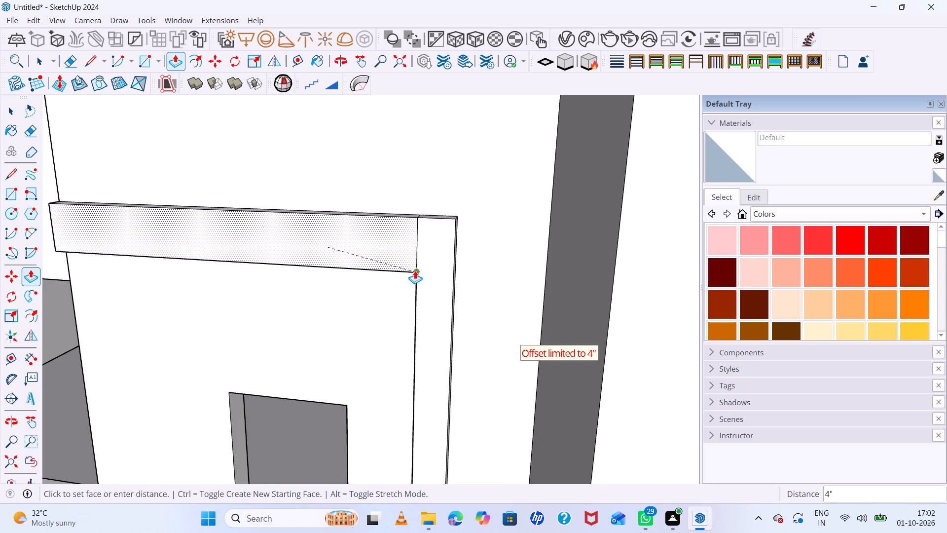
left_click(414, 271)
Draw a vertical line between the notch corners at the horizontal band's free end, separating its end face from the adjoining side wall.
scroll(478, 236, "down", 15)
middle_click_drag(413, 241, 633, 255)
scroll(466, 251, "up", 7)
middle_click_drag(466, 245, 591, 264)
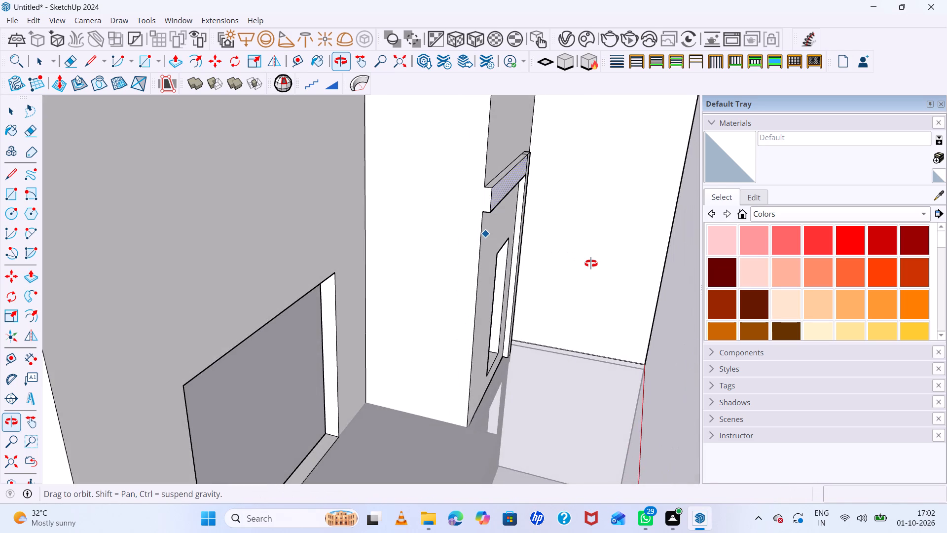
middle_click_drag(591, 264, 380, 256)
scroll(397, 215, "up", 4)
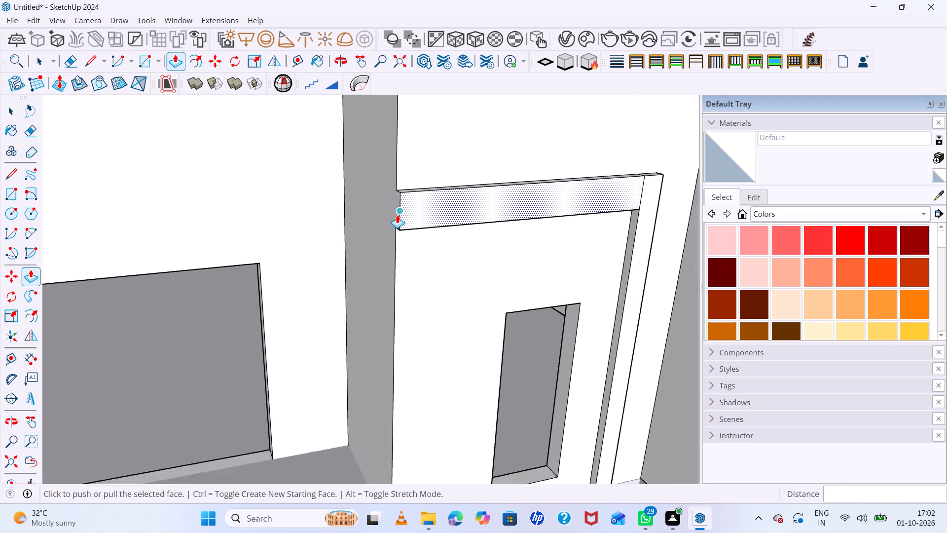
middle_click_drag(410, 228, 501, 233)
key("space")
left_click(497, 214)
scroll(497, 216, "up", 5)
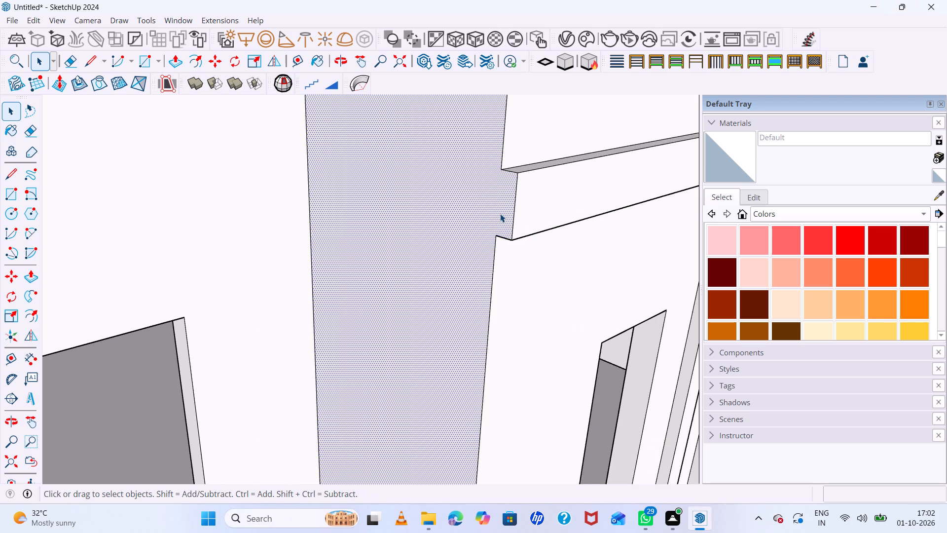
left_click(501, 212)
left_click(504, 210)
scroll(504, 210, "up", 7)
double_click(504, 210)
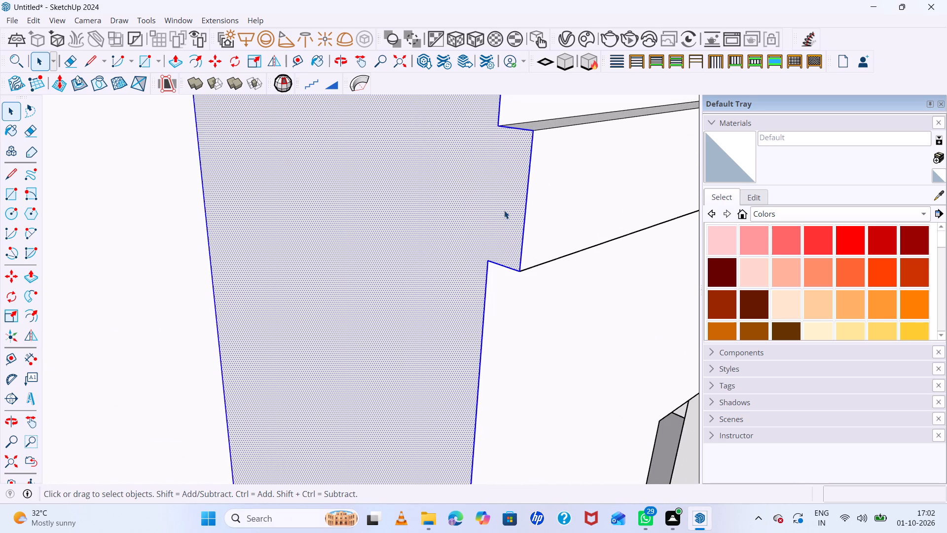
scroll(504, 210, "down", 12)
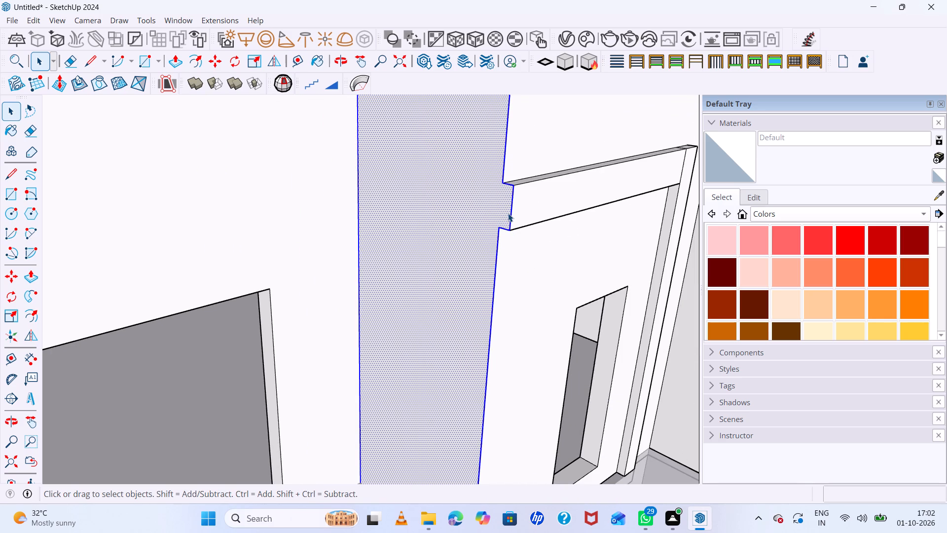
middle_click_drag(509, 215, 505, 246)
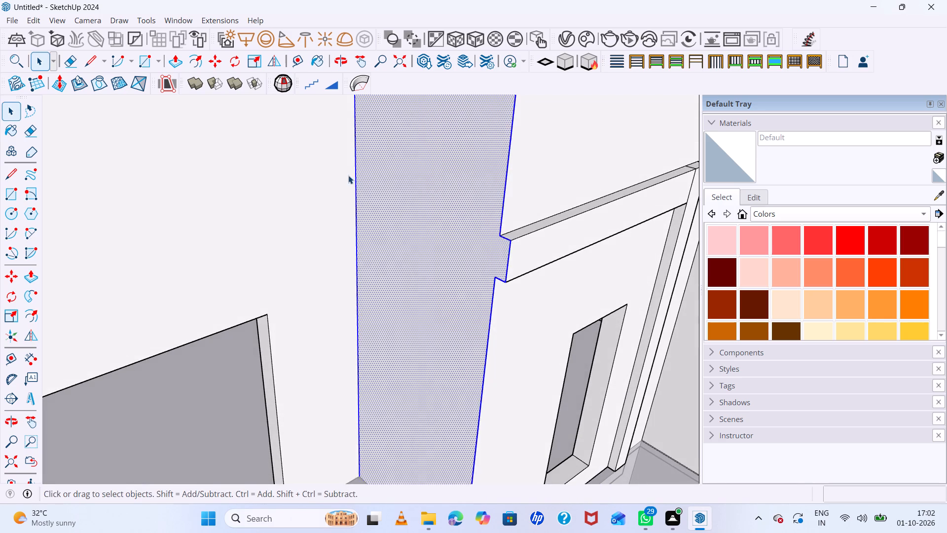
scroll(340, 170, "down", 12)
middle_click_drag(476, 194, 332, 113)
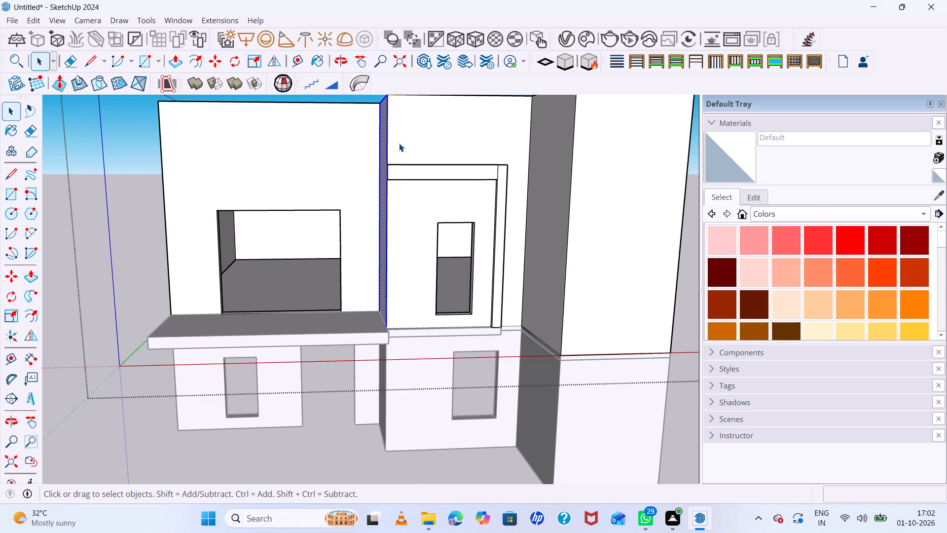
key("r")
middle_click_drag(406, 197, 685, 256)
scroll(452, 176, "up", 7)
scroll(548, 186, "up", 6)
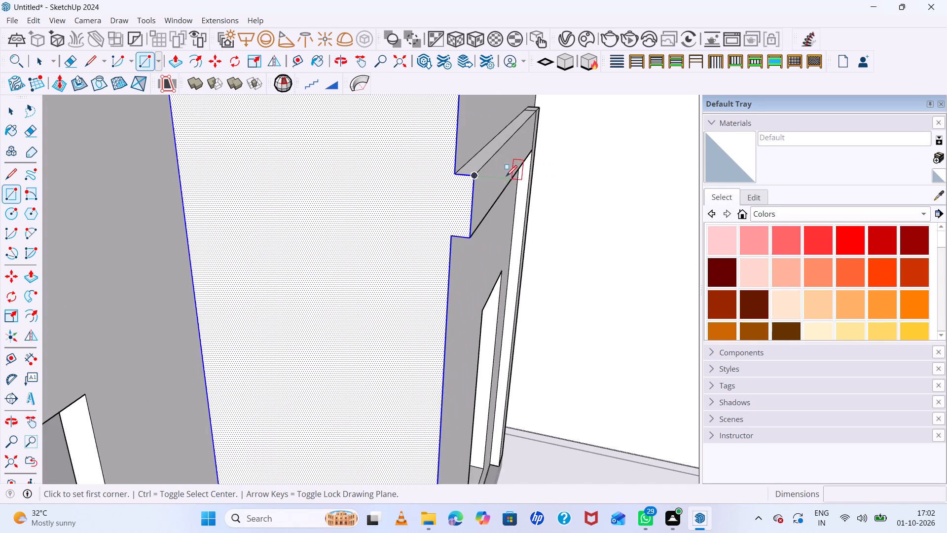
key("space")
key("l")
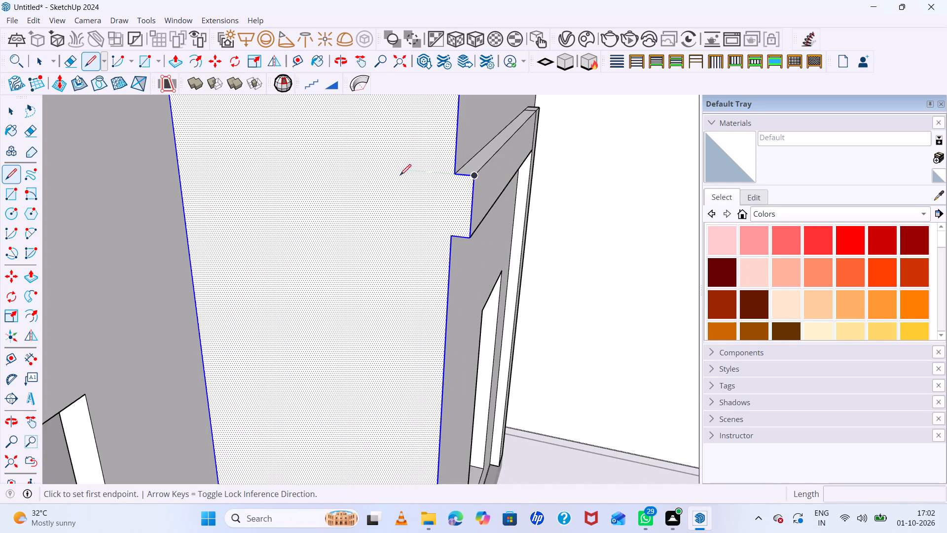
scroll(401, 198, "up", 5)
left_click_drag(485, 264, 483, 253)
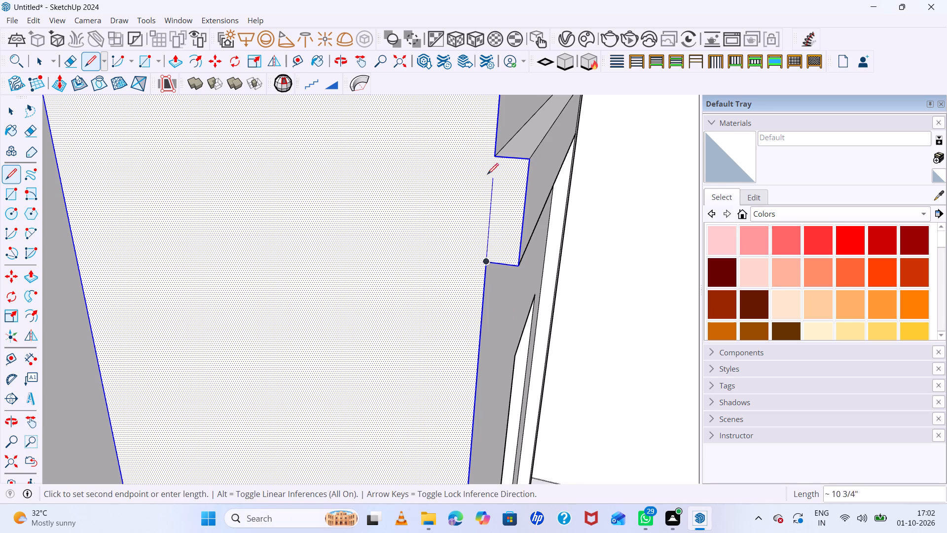
left_click(491, 158)
key("space")
Extrude the horizontal band's end face sideways across the left section's front, as far as that section's outer corner.
left_click(510, 198)
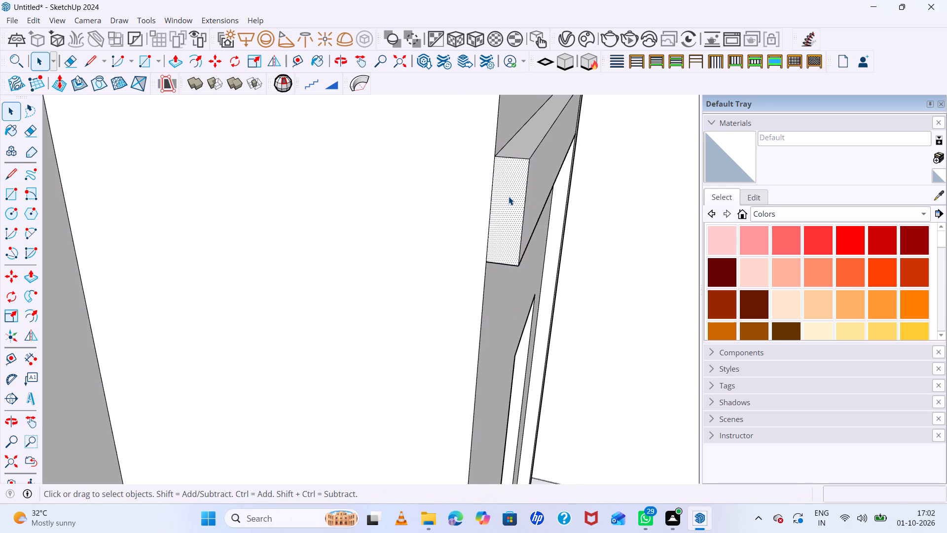
key("p")
left_click(508, 194)
scroll(452, 221, "down", 8)
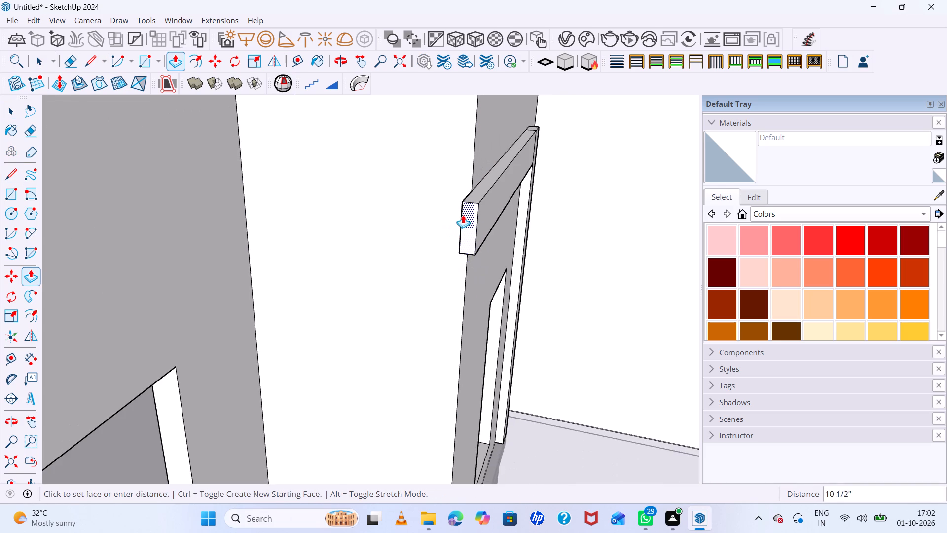
scroll(466, 214, "down", 3)
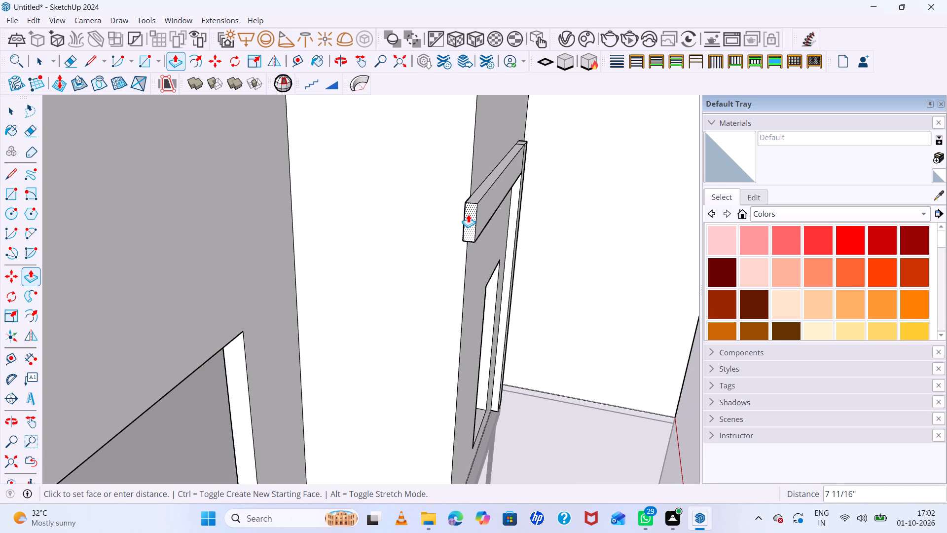
scroll(468, 214, "down", 9)
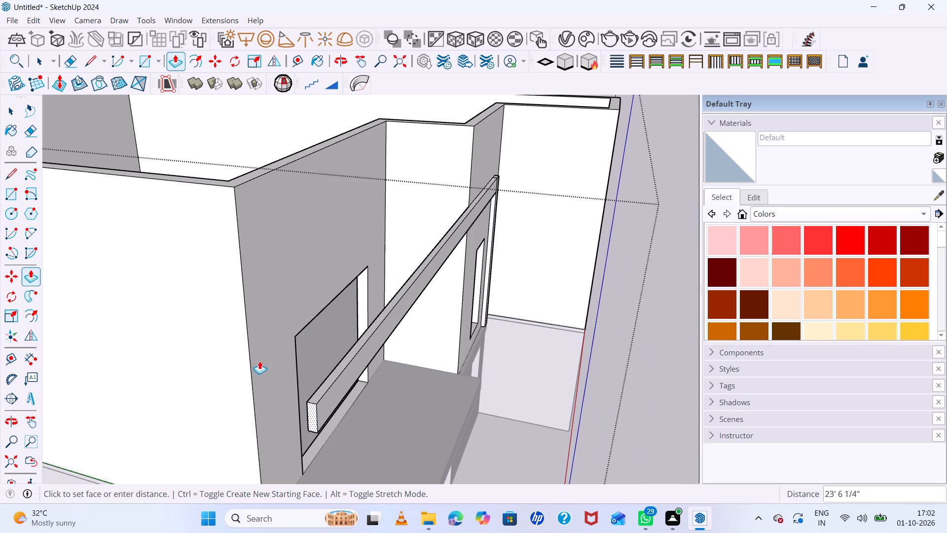
left_click(251, 369)
Draw a vertical line on the extended band's rear face where it meets the middle section's side wall, from bottom to top edge.
middle_click_drag(364, 329, 222, 248)
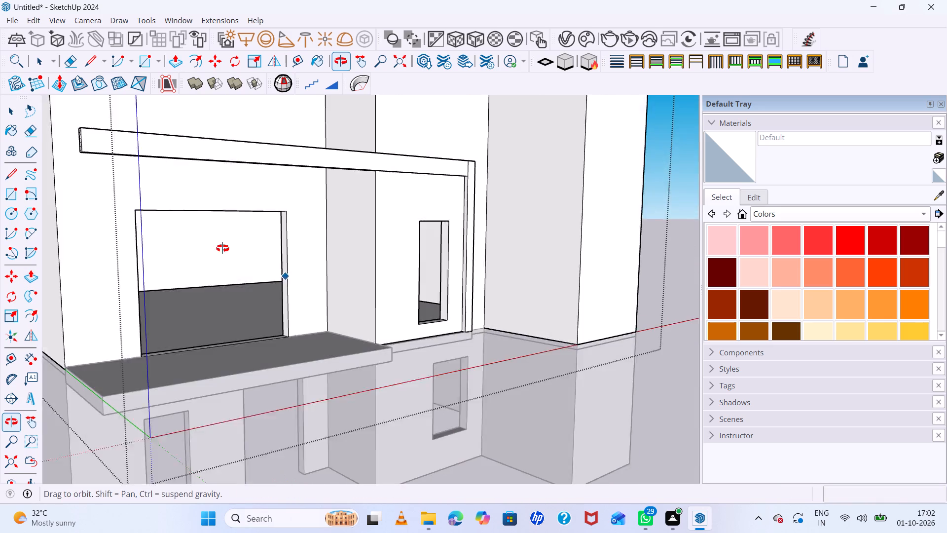
middle_click_drag(222, 248, 222, 248)
scroll(330, 255, "down", 7)
middle_click_drag(431, 278, 656, 303)
scroll(397, 245, "up", 9)
middle_click_drag(375, 221, 435, 235)
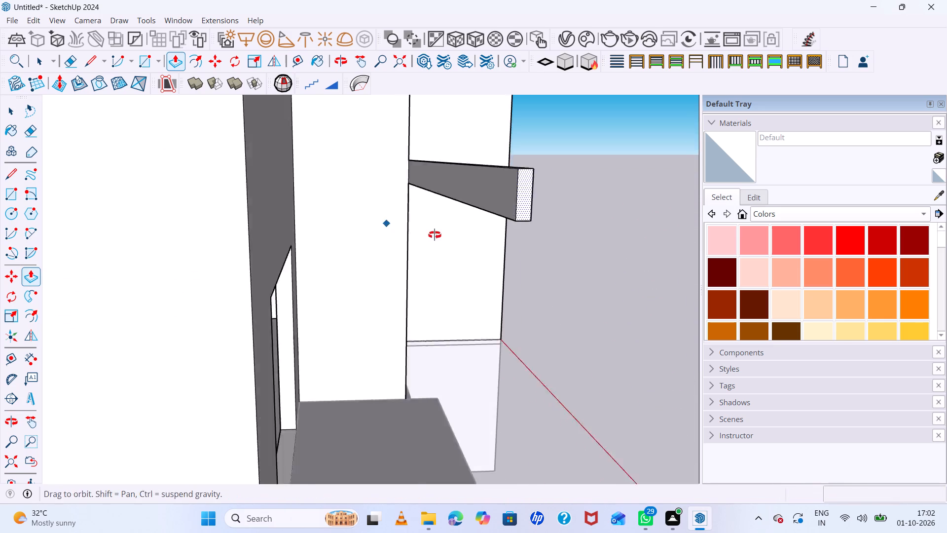
middle_click_drag(435, 235, 435, 235)
scroll(435, 235, "up", 1)
key("space")
left_click(555, 183)
scroll(494, 173, "up", 3)
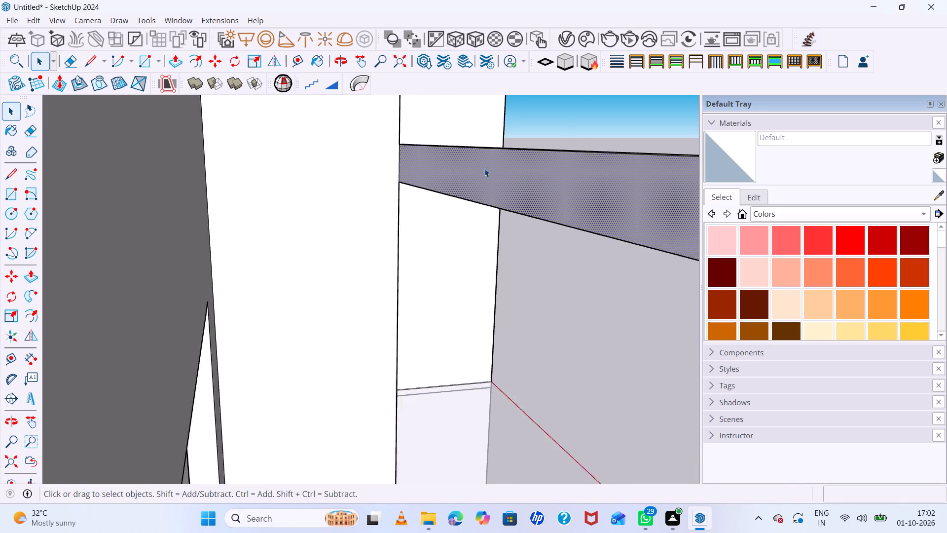
scroll(484, 168, "up", 12)
scroll(378, 201, "up", 5)
middle_click_drag(367, 204, 407, 241)
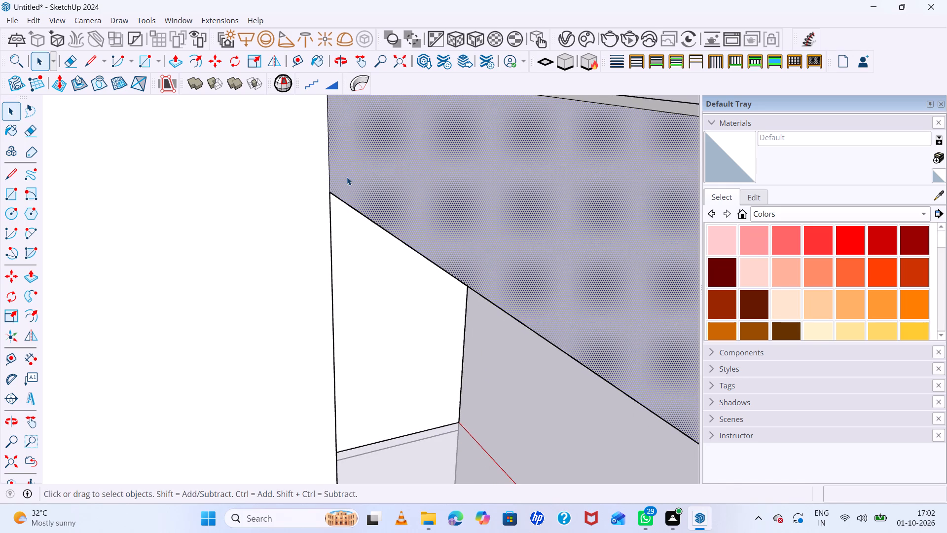
key("l")
scroll(339, 206, "down", 4)
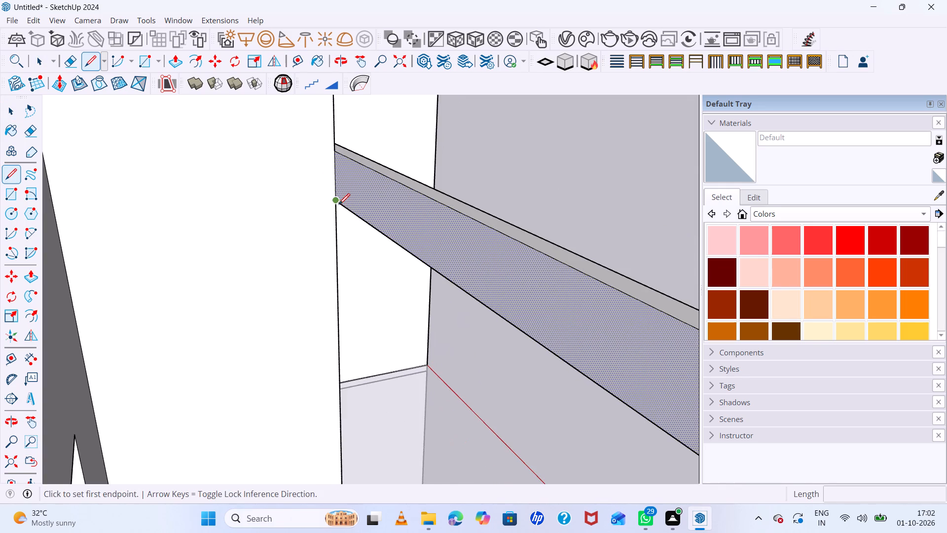
scroll(336, 201, "up", 7)
left_click(334, 201)
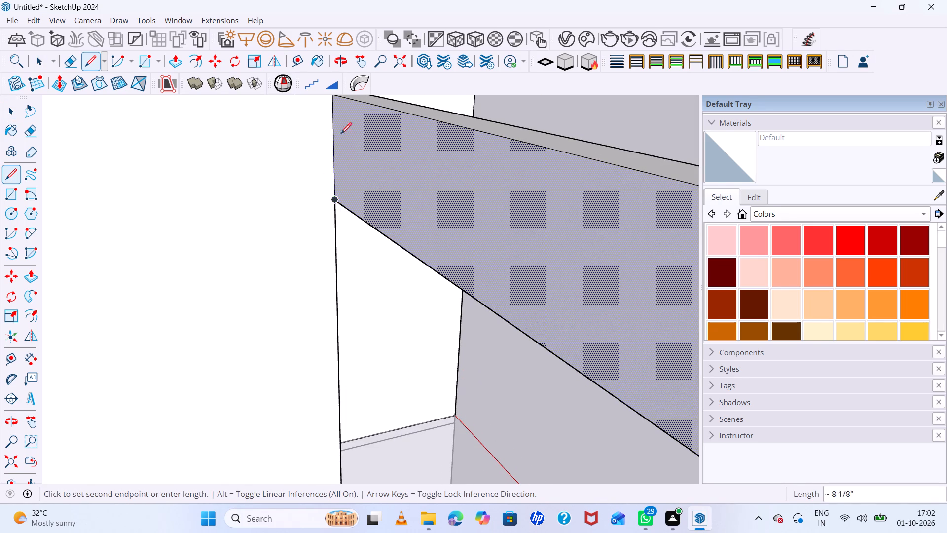
scroll(341, 130, "down", 5)
left_click(337, 110)
key("space")
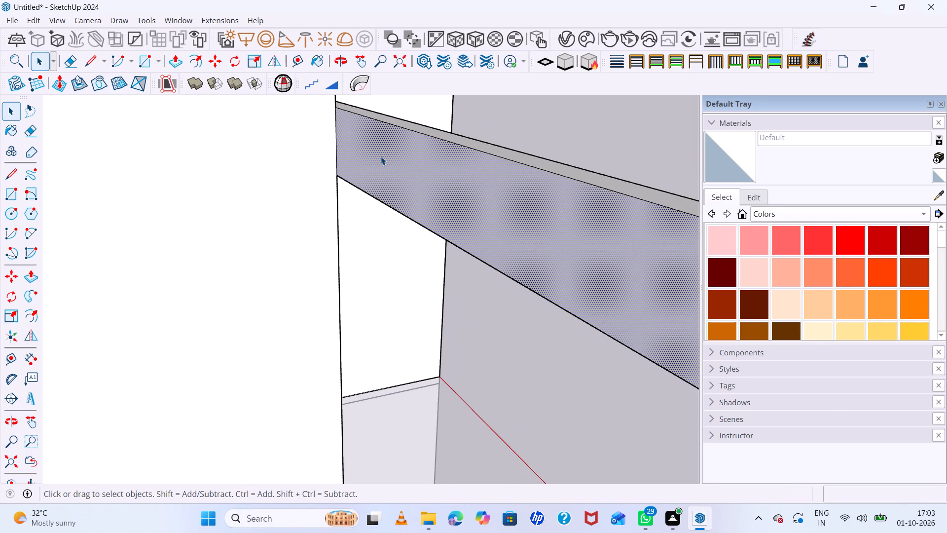
Push/Pull the extended band's rear face 5' 8 1/8" back to the left section's front wall.
left_click(381, 158)
key("p")
left_click_drag(382, 156, 378, 156)
scroll(273, 160, "down", 5)
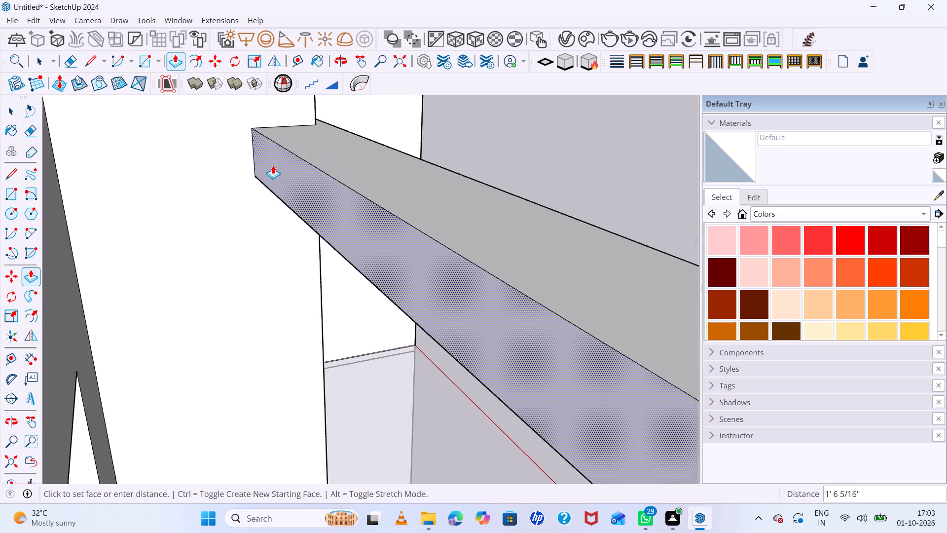
scroll(273, 165, "down", 12)
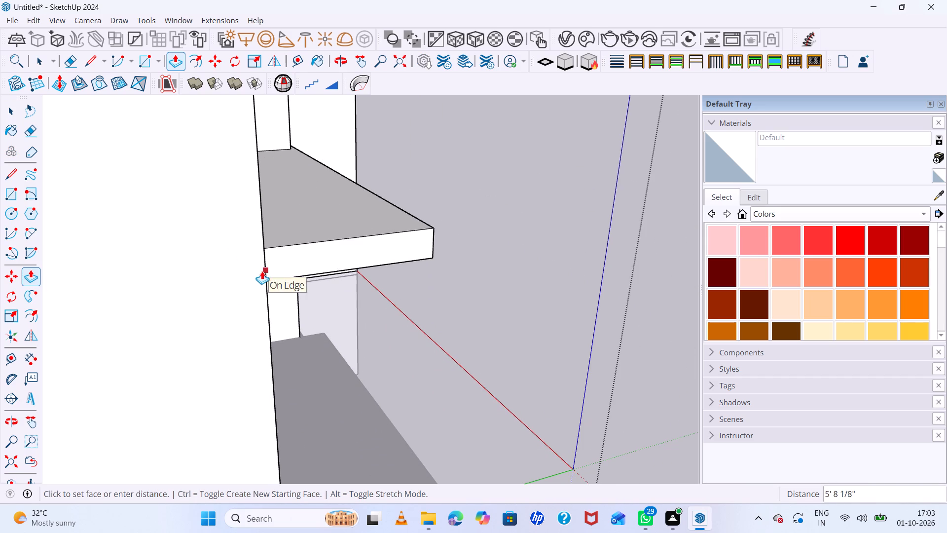
scroll(212, 295, "down", 1)
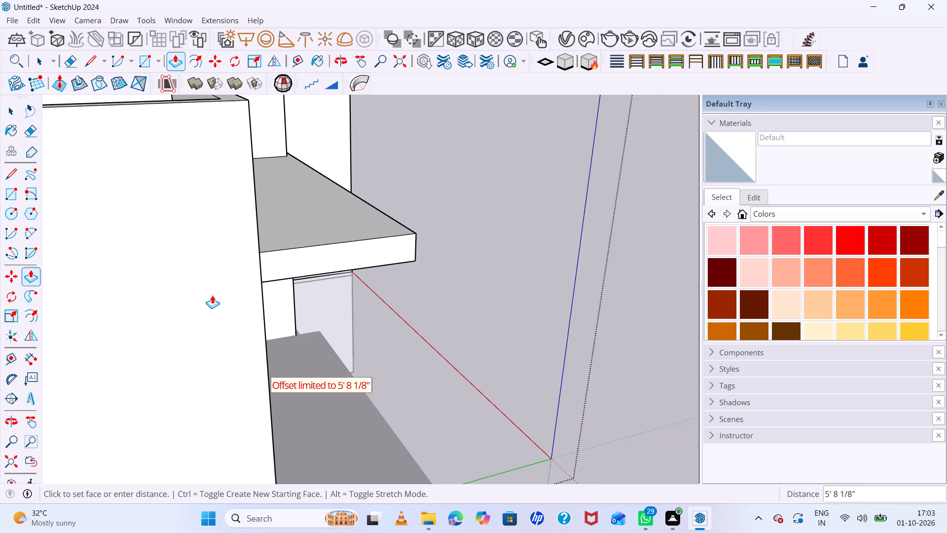
scroll(212, 295, "down", 2)
left_click(214, 293)
Examine the deepened top band and its junctions with the left and middle sections from the front, below and above.
scroll(309, 251, "down", 7)
middle_click_drag(392, 250, 129, 241)
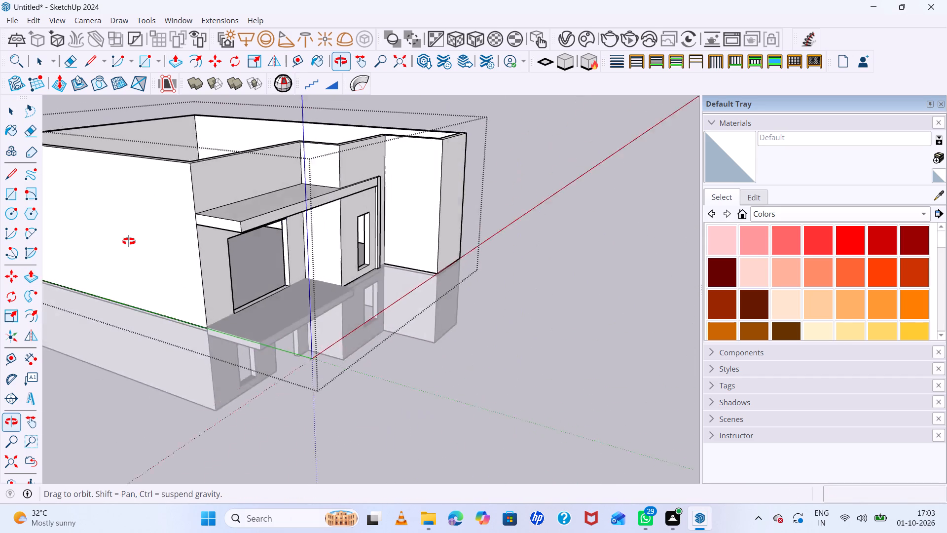
middle_click_drag(129, 241, 119, 239)
scroll(389, 229, "up", 6)
middle_click_drag(449, 234, 342, 132)
scroll(408, 188, "up", 1)
scroll(353, 151, "down", 7)
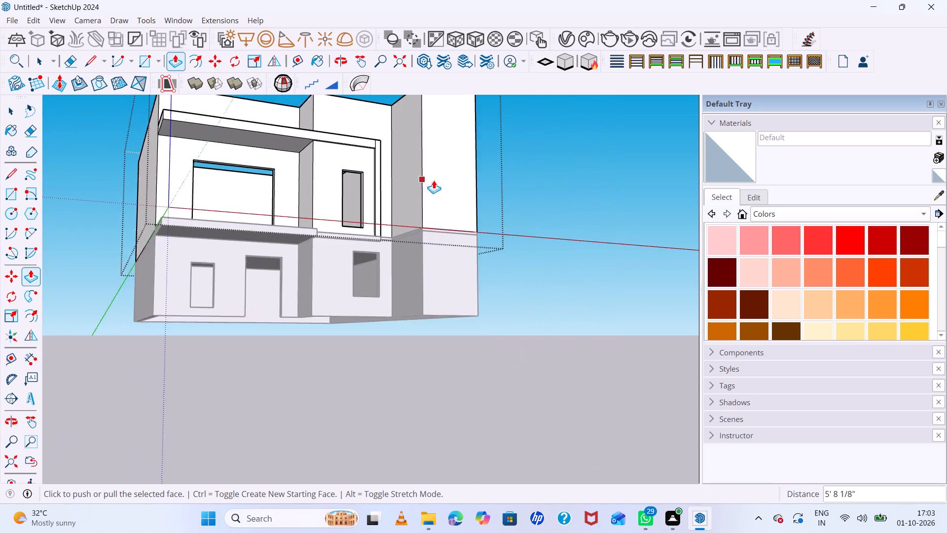
scroll(434, 180, "down", 5)
middle_click_drag(497, 195, 365, 311)
scroll(354, 116, "up", 9)
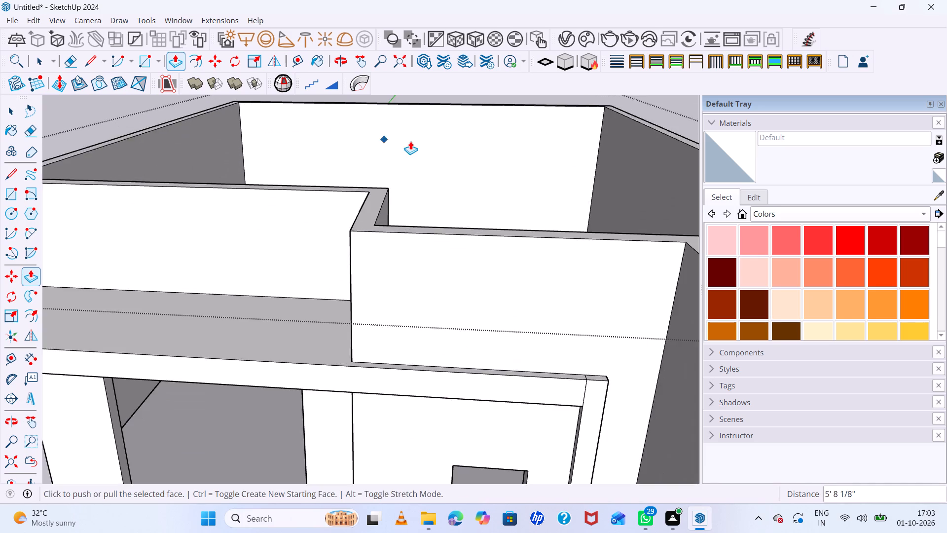
scroll(410, 141, "down", 15)
middle_click_drag(552, 165, 548, 86)
scroll(398, 149, "up", 9)
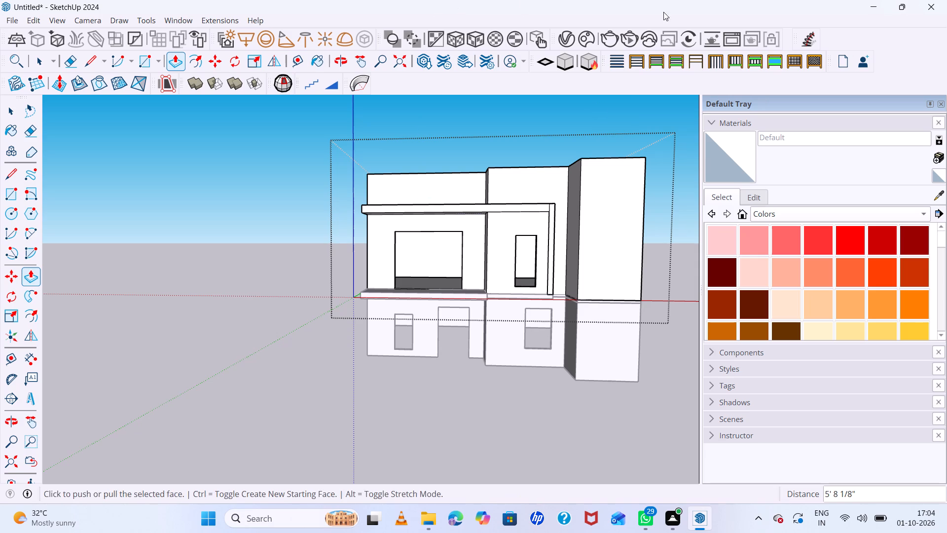
Close the upper-storey group to leave its editing mode.
key("space")
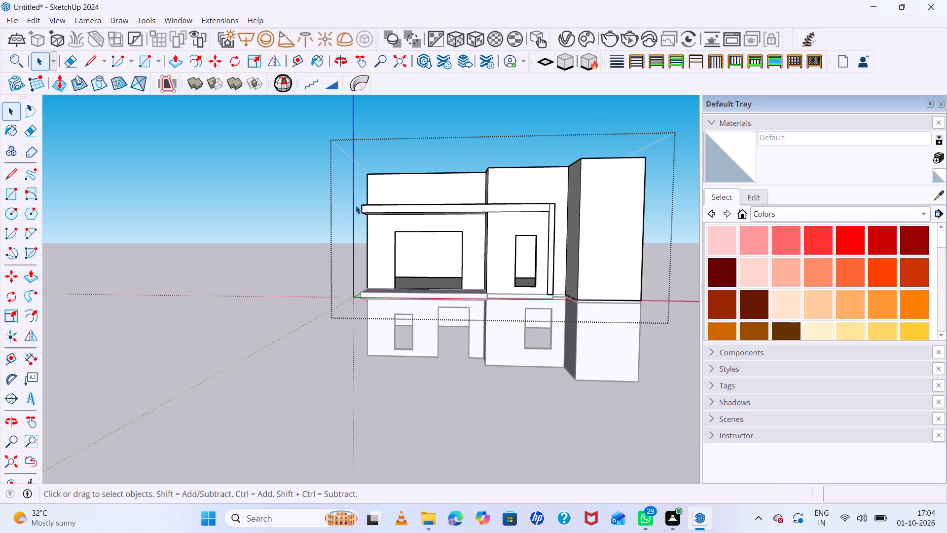
scroll(339, 202, "down", 4)
left_click(279, 194)
Examine the whole house from the front, above and below, checking the bands and the joints between storeys.
middle_click_drag(494, 216, 520, 241)
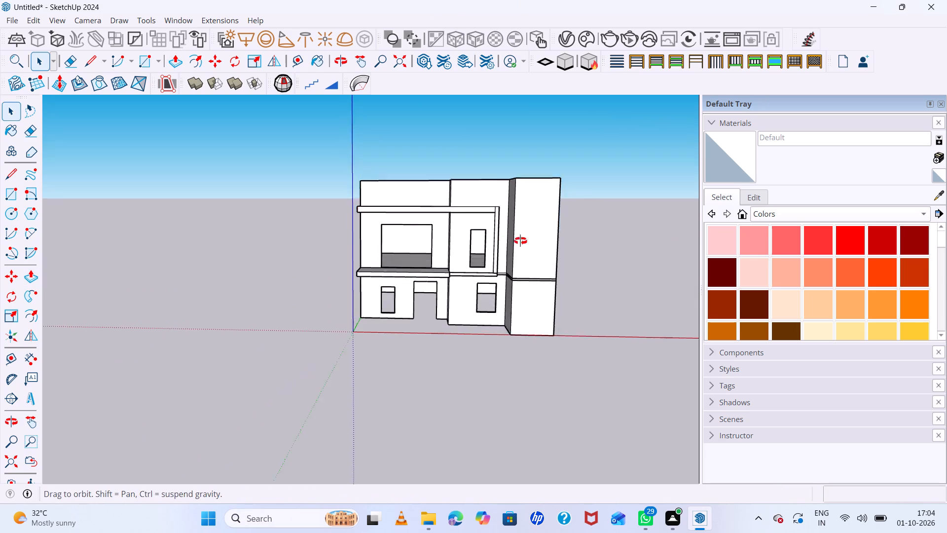
middle_click_drag(520, 241, 946, 1)
scroll(507, 188, "down", 6)
scroll(530, 223, "up", 1)
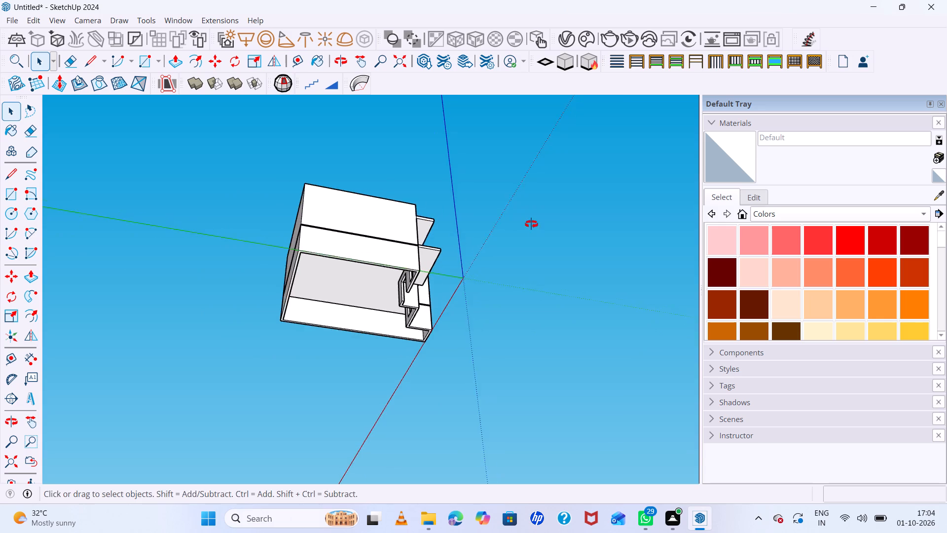
middle_click_drag(531, 224, 278, 277)
scroll(518, 218, "up", 5)
middle_click_drag(548, 210, 524, 246)
scroll(524, 246, "up", 1)
middle_click_drag(524, 246, 518, 248)
scroll(478, 232, "down", 5)
middle_click_drag(548, 245, 418, 352)
scroll(302, 294, "up", 7)
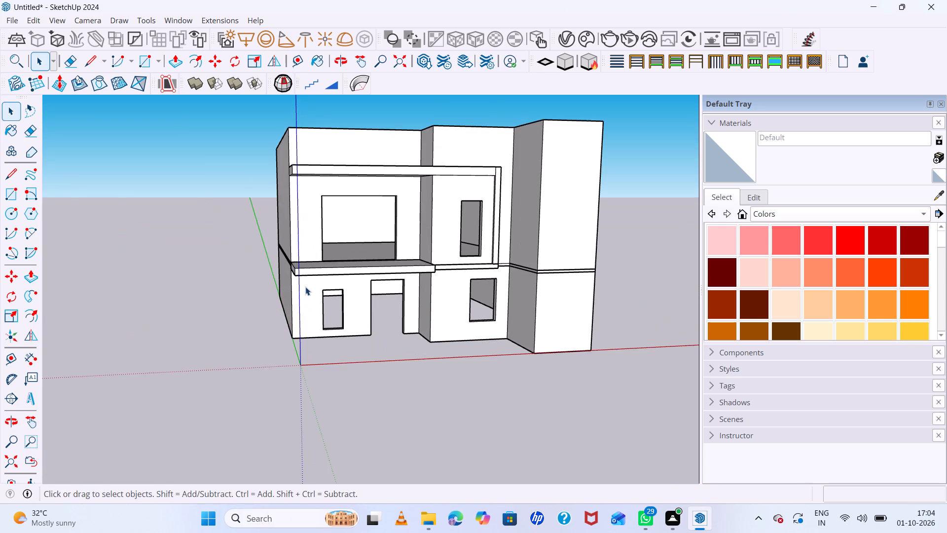
middle_click_drag(468, 306, 467, 212)
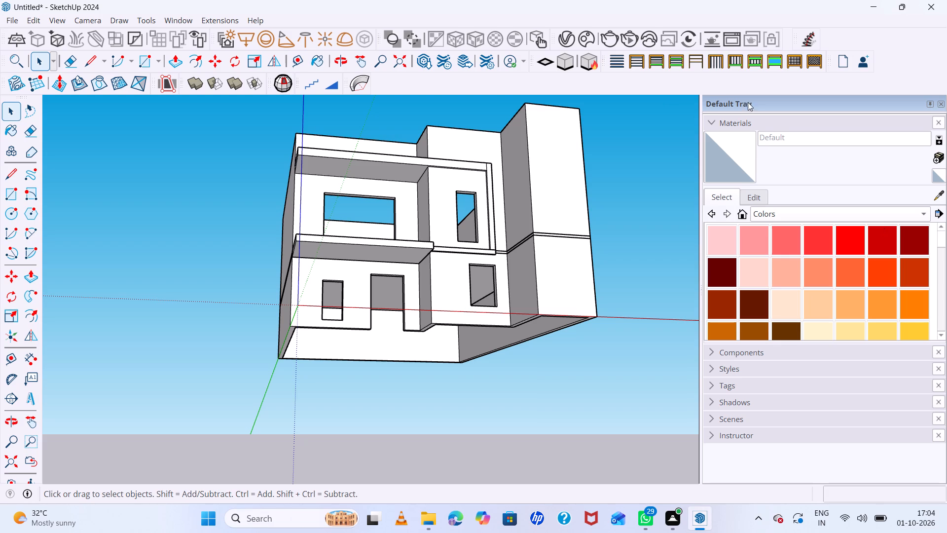
middle_click_drag(572, 228, 549, 296)
scroll(560, 288, "up", 7)
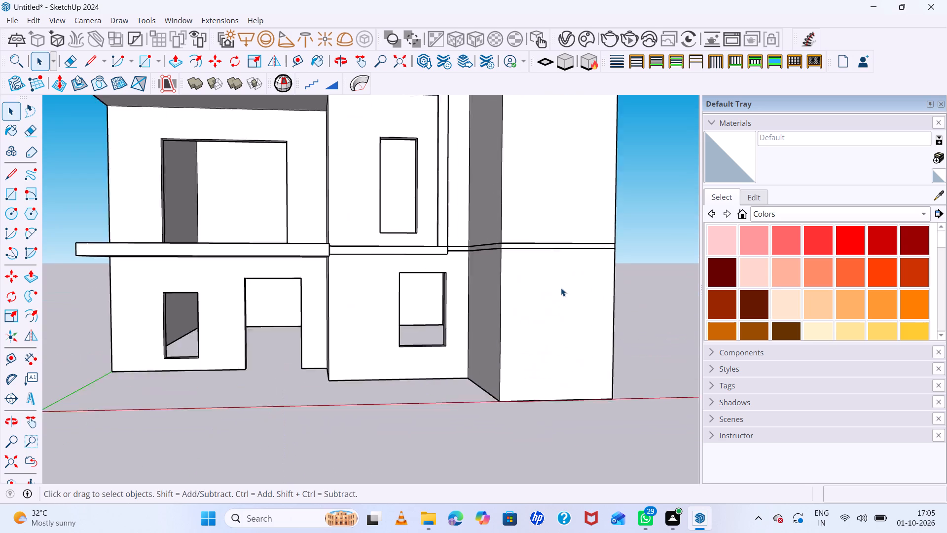
scroll(561, 288, "up", 1)
scroll(553, 222, "down", 6)
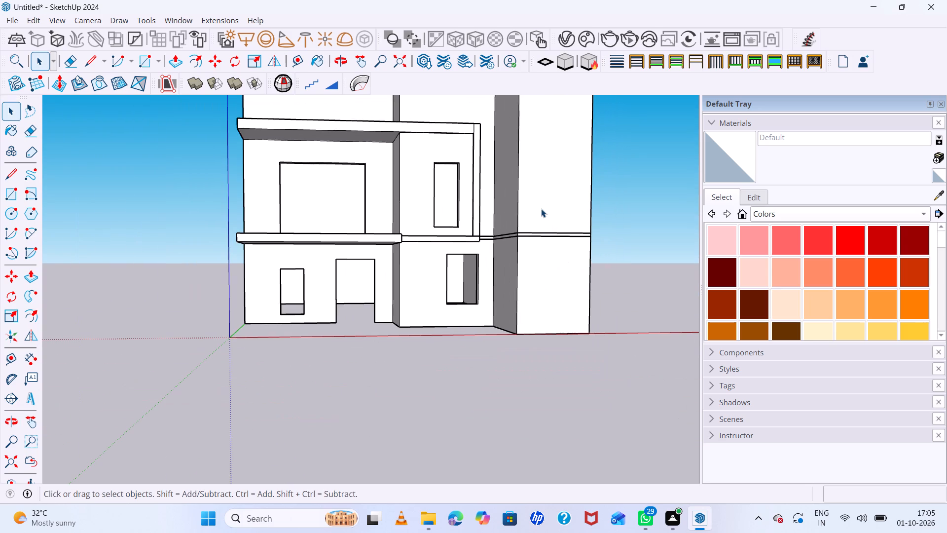
middle_click_drag(563, 197, 494, 291)
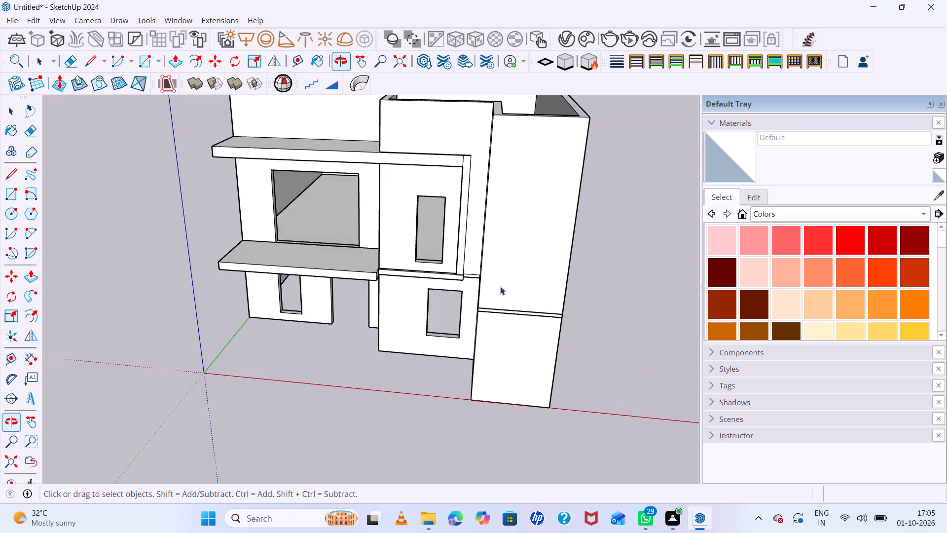
scroll(505, 286, "up", 5)
scroll(513, 274, "down", 14)
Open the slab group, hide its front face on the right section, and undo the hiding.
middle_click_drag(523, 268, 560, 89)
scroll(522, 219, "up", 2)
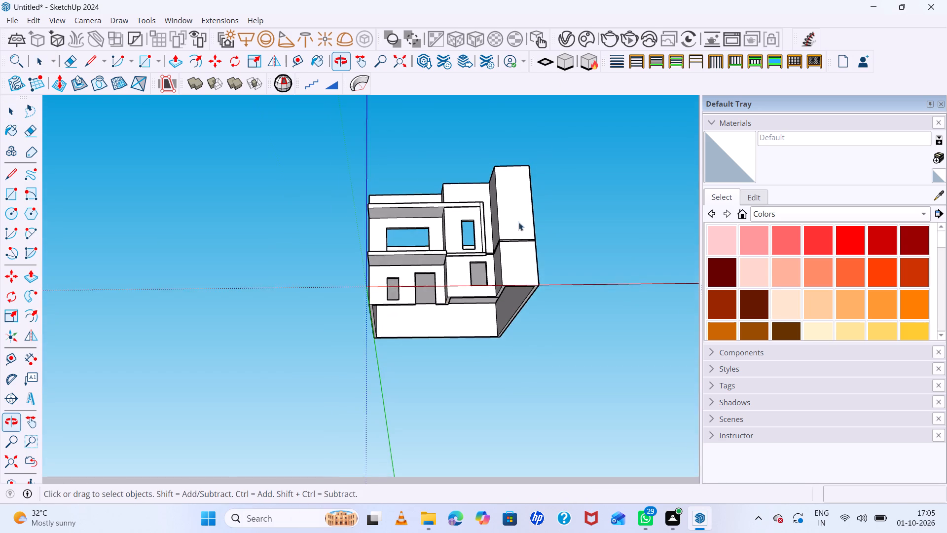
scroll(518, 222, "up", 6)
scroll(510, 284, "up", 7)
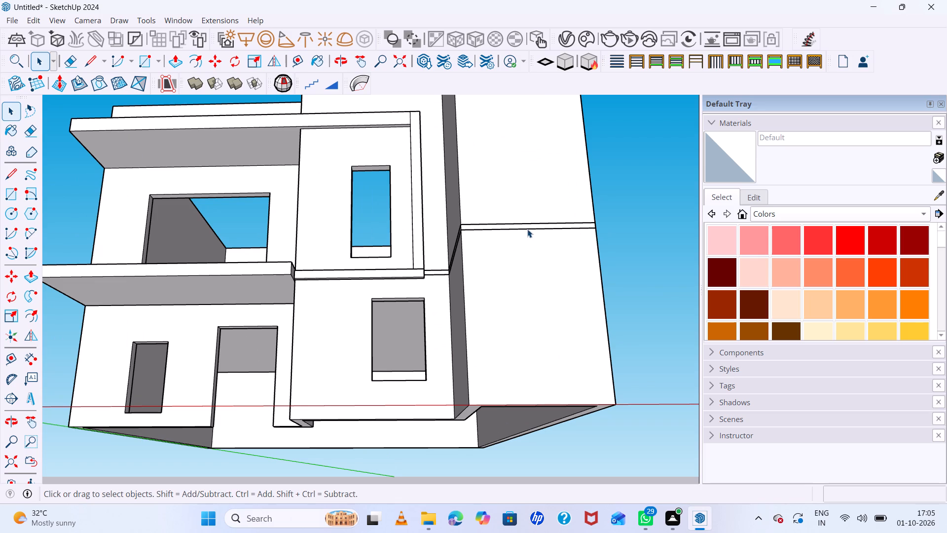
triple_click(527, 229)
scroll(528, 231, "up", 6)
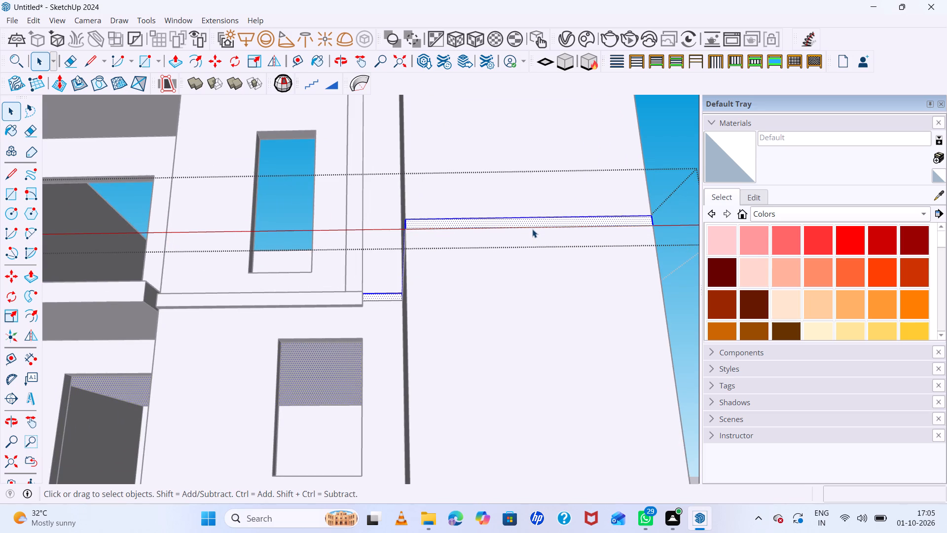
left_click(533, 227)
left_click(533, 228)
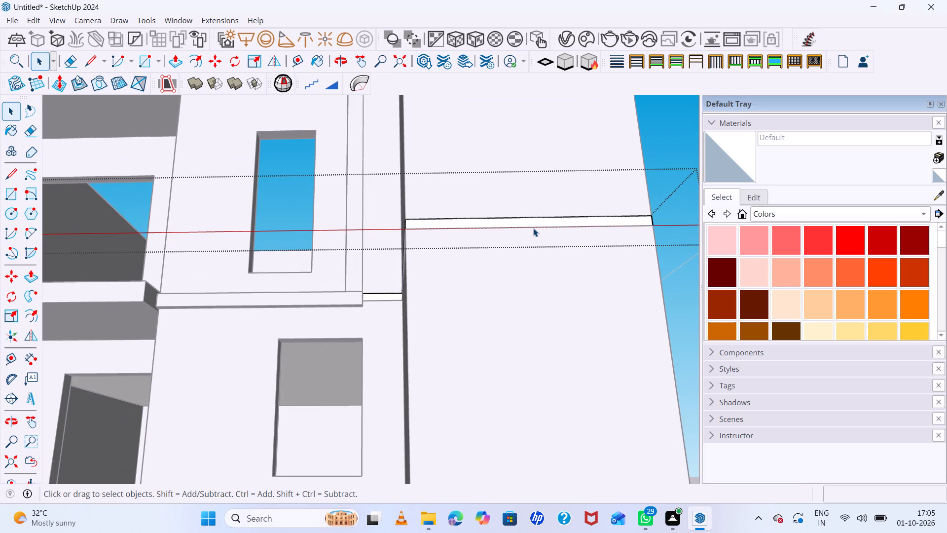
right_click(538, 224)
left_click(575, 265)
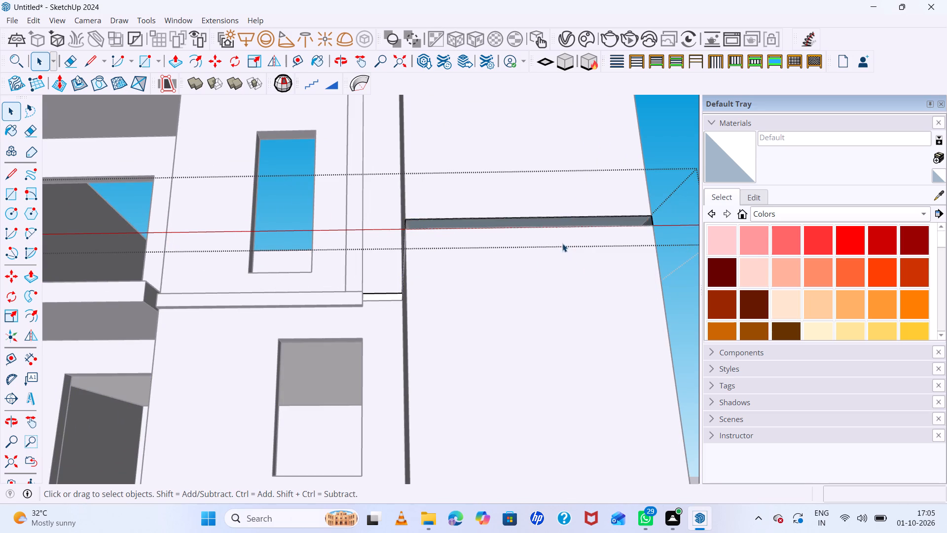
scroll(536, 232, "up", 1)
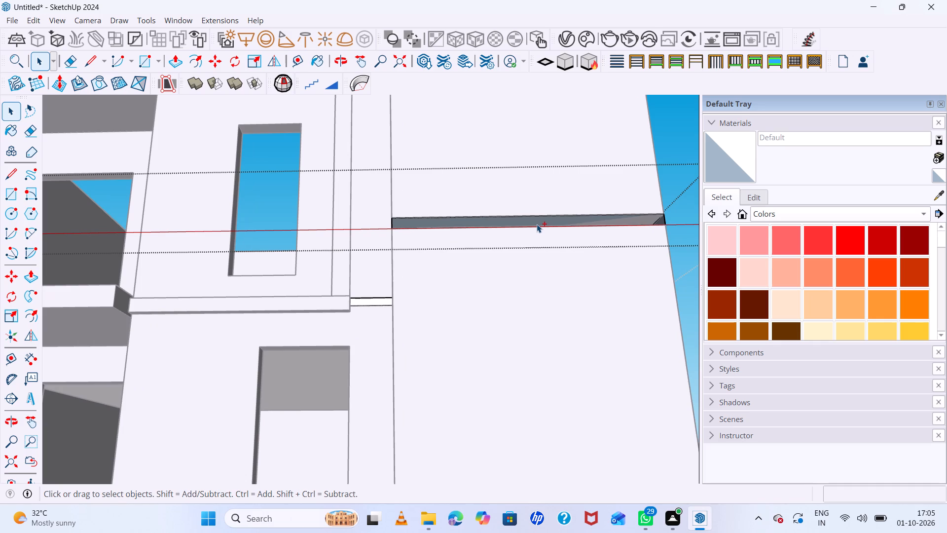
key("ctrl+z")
Hide the slab's lower and upper front edges on the right section, inside the slab group.
left_click(546, 228)
scroll(546, 228, "up", 6)
left_click(546, 228)
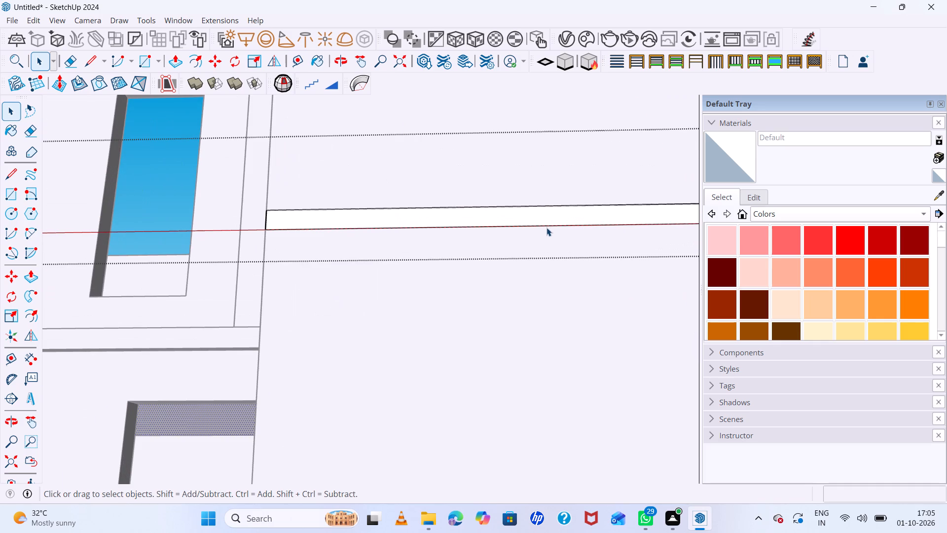
triple_click(549, 225)
scroll(549, 225, "up", 5)
left_click(549, 225)
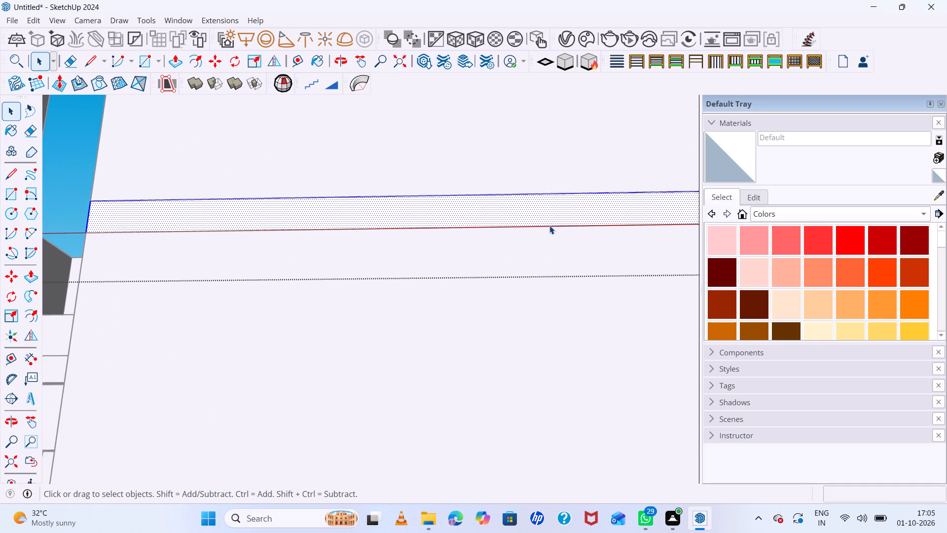
left_click(549, 228)
right_click(549, 228)
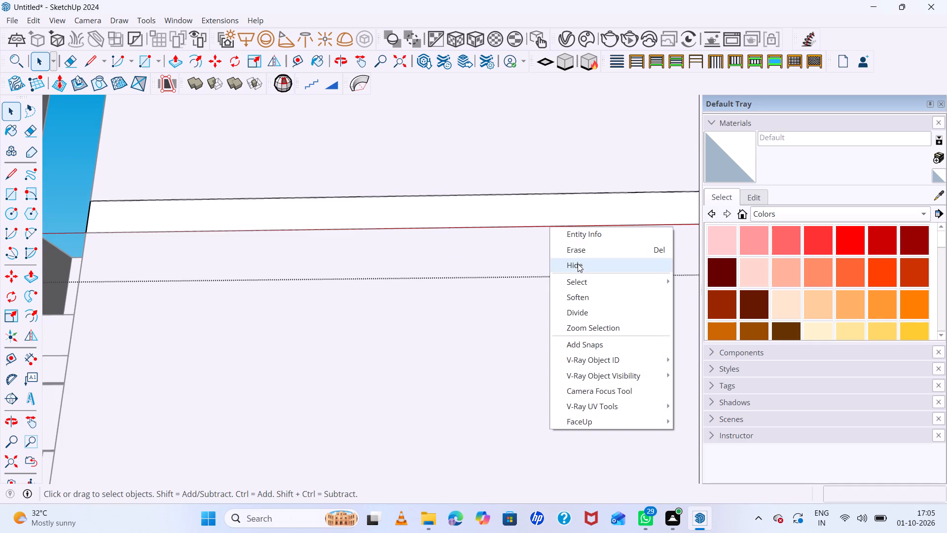
left_click(578, 264)
left_click(575, 194)
right_click(575, 194)
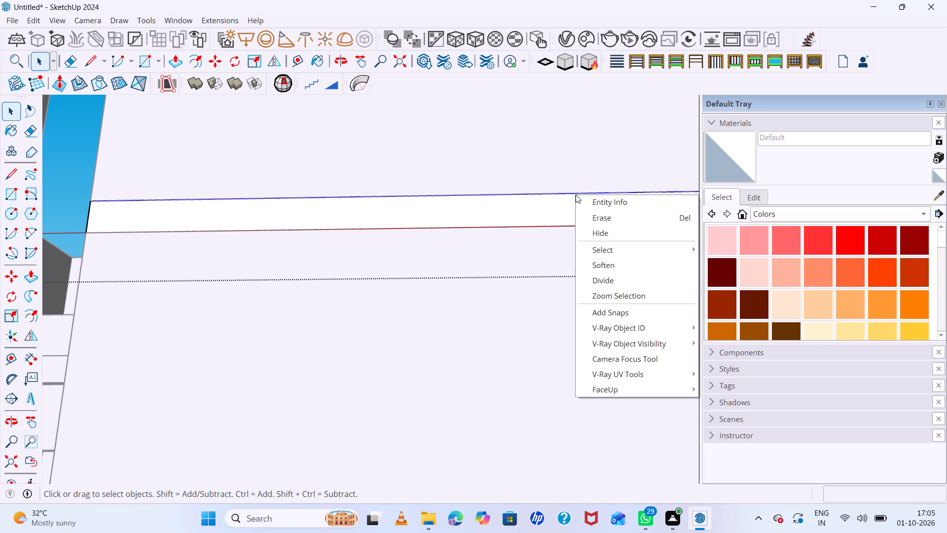
left_click(597, 236)
Hide the top edge of the right section's front wall inside the ground-storey group.
triple_click(573, 228)
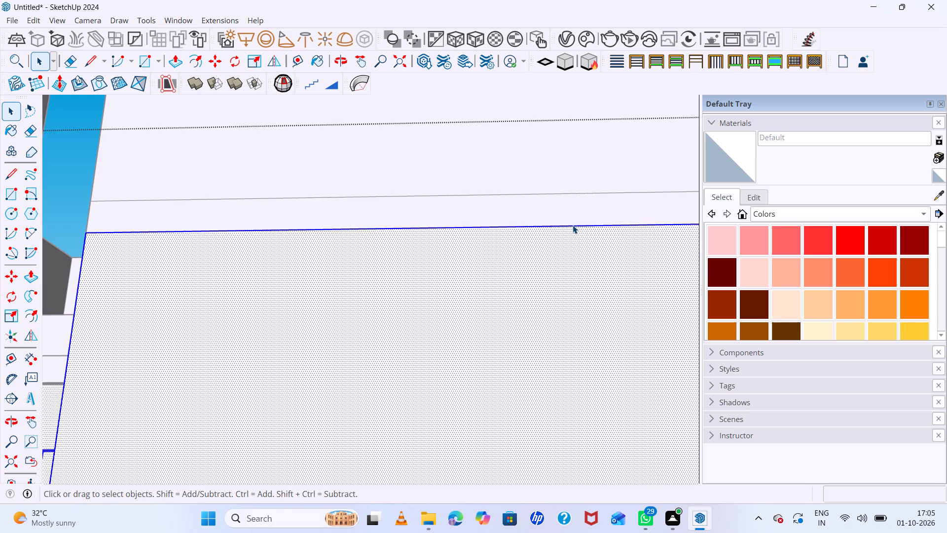
left_click(573, 228)
right_click(573, 228)
left_click(589, 268)
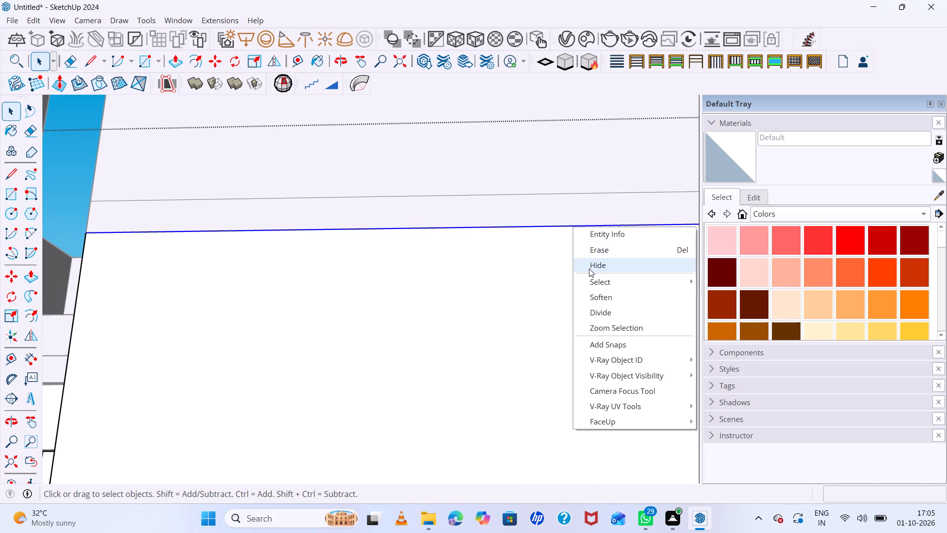
Hide the bottom edge of the right section's front wall inside the upper-storey group, and close the group.
double_click(561, 196)
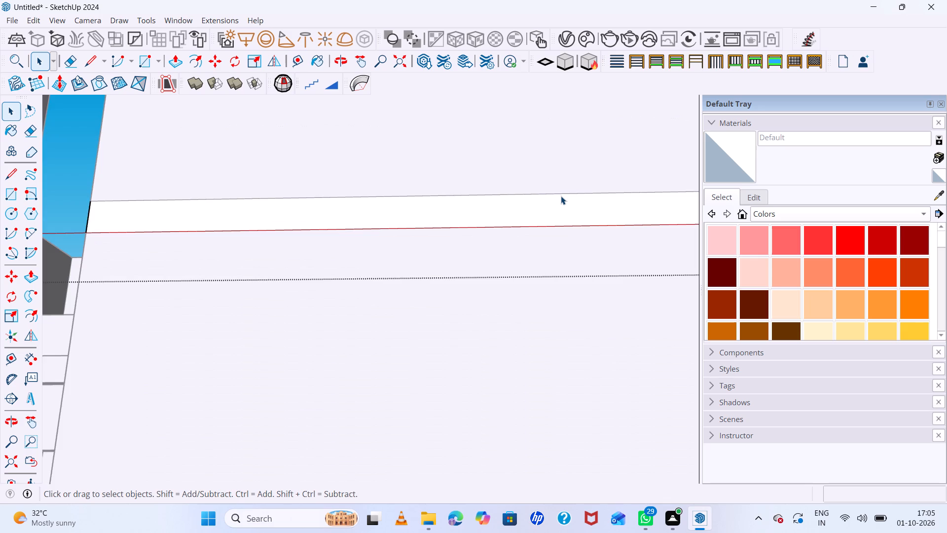
scroll(561, 196, "up", 5)
left_click(561, 196)
left_click(563, 190)
double_click(576, 175)
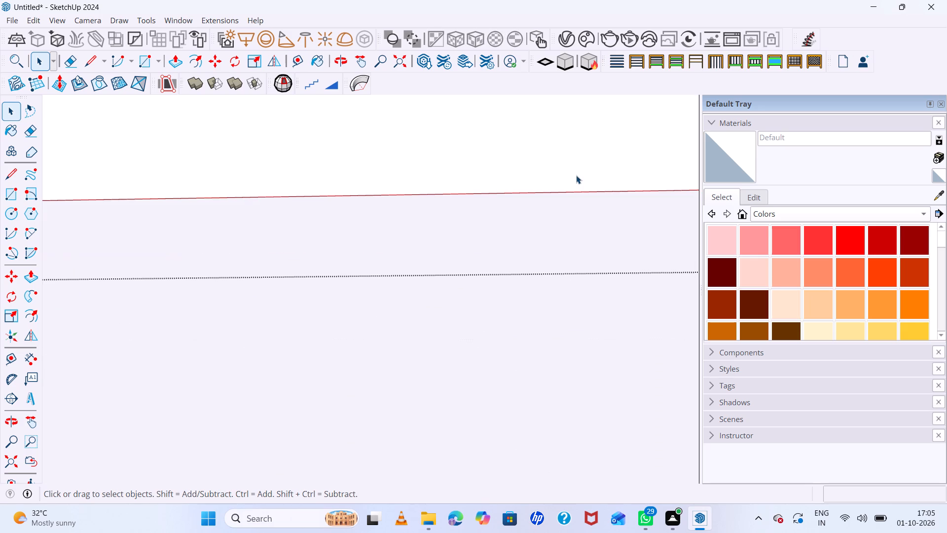
left_click(577, 181)
left_click(577, 192)
right_click(577, 192)
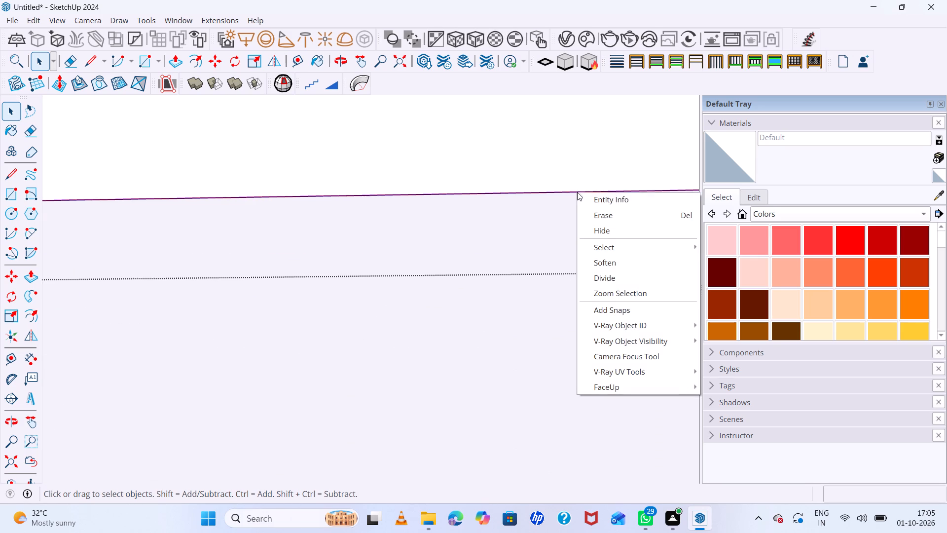
left_click(600, 228)
scroll(547, 197, "down", 18)
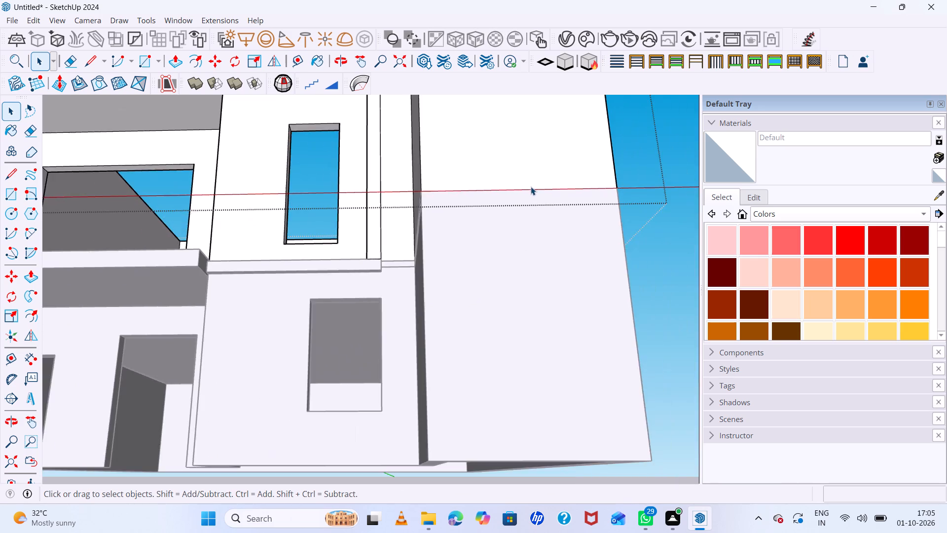
scroll(531, 187, "down", 9)
left_click(642, 155)
Examine the outer walls from the front, below and the side for remaining slab joint lines.
scroll(631, 163, "down", 7)
scroll(563, 173, "down", 4)
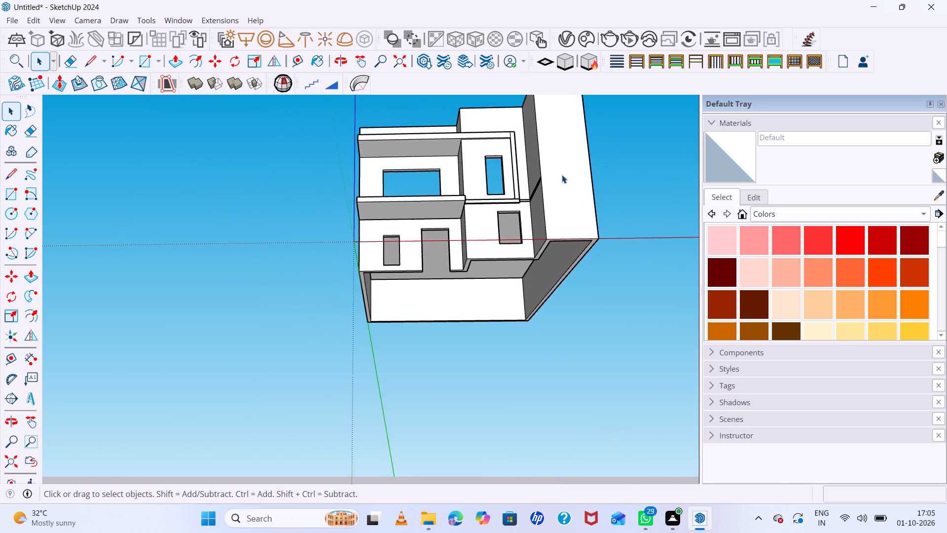
middle_click_drag(562, 175, 533, 268)
scroll(510, 245, "down", 8)
middle_click_drag(544, 141, 538, 240)
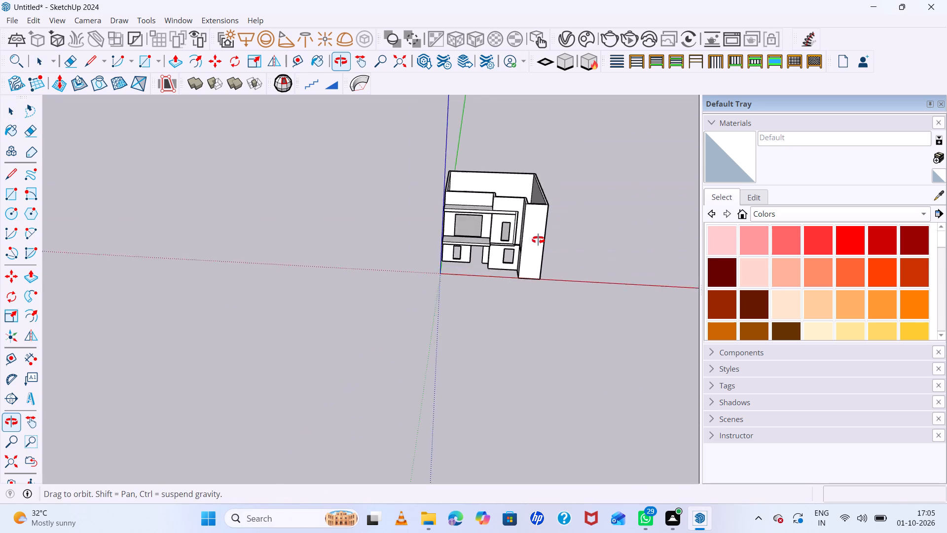
middle_click_drag(538, 240, 213, 180)
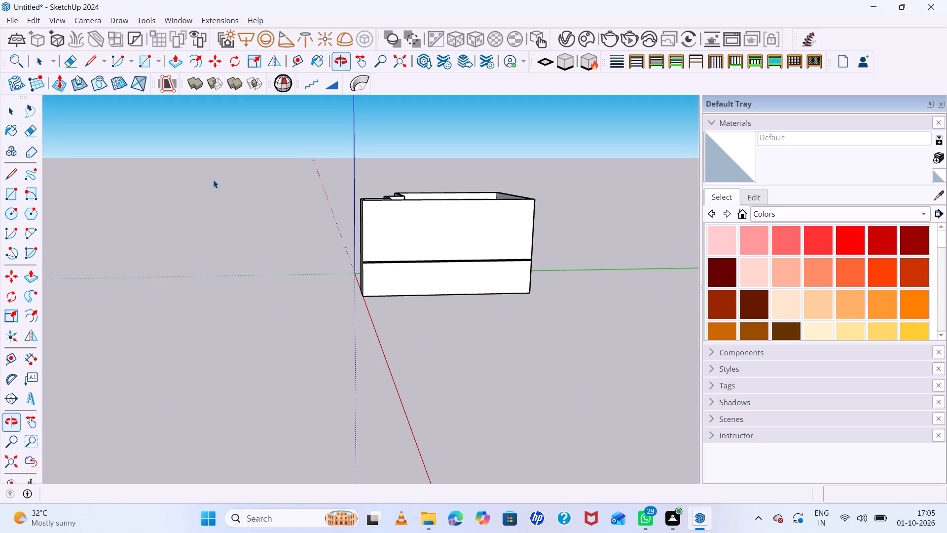
scroll(448, 202, "up", 9)
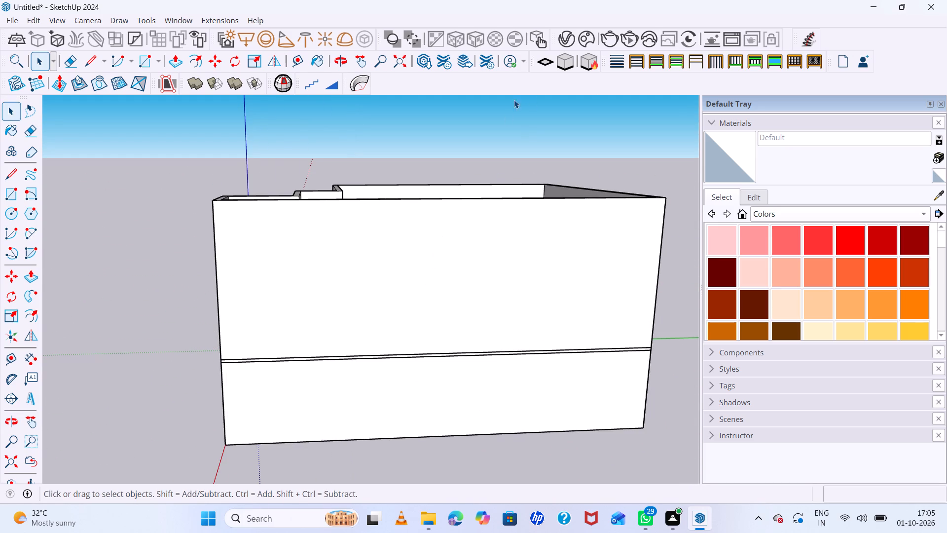
scroll(505, 120, "down", 12)
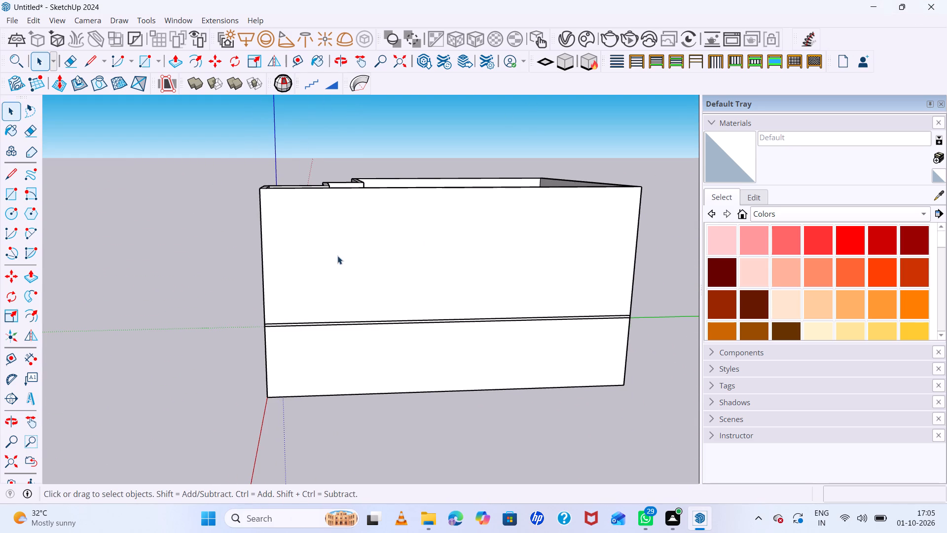
middle_click_drag(387, 260, 678, 219)
scroll(348, 267, "up", 4)
middle_click_drag(366, 276, 494, 284)
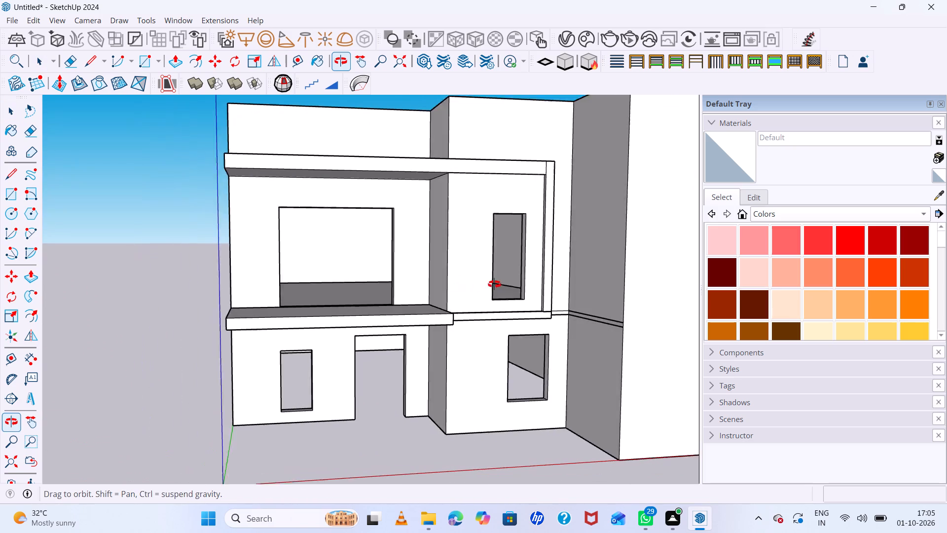
middle_click_drag(494, 284, 539, 284)
Hide the top edge of the return wall between the middle and right sections, inside the ground-storey group.
scroll(606, 325, "up", 13)
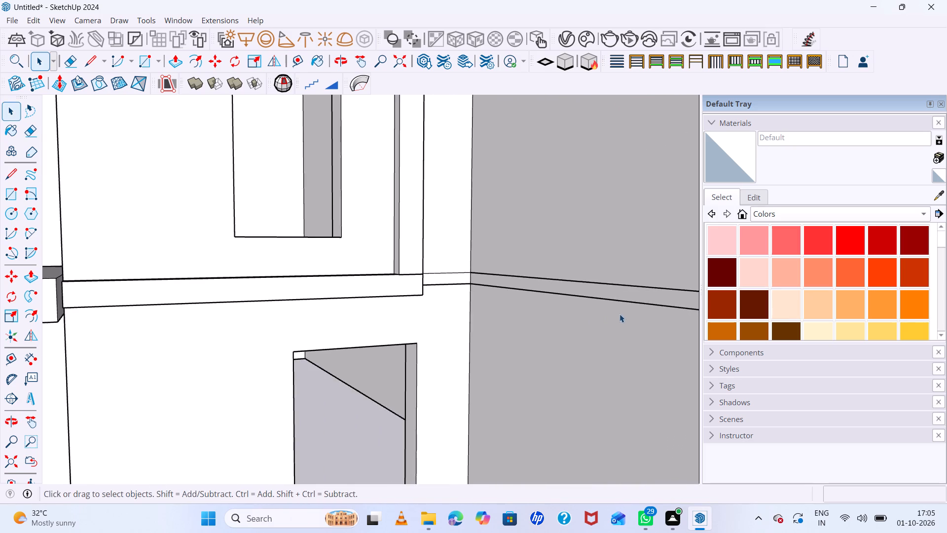
scroll(619, 314, "up", 2)
double_click(635, 305)
scroll(635, 305, "up", 6)
left_click(633, 305)
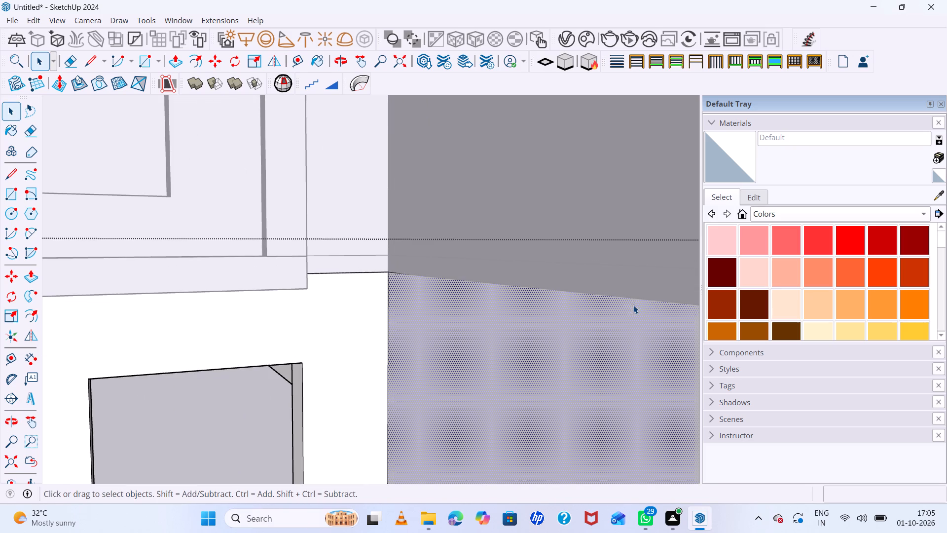
left_click(641, 298)
right_click(639, 299)
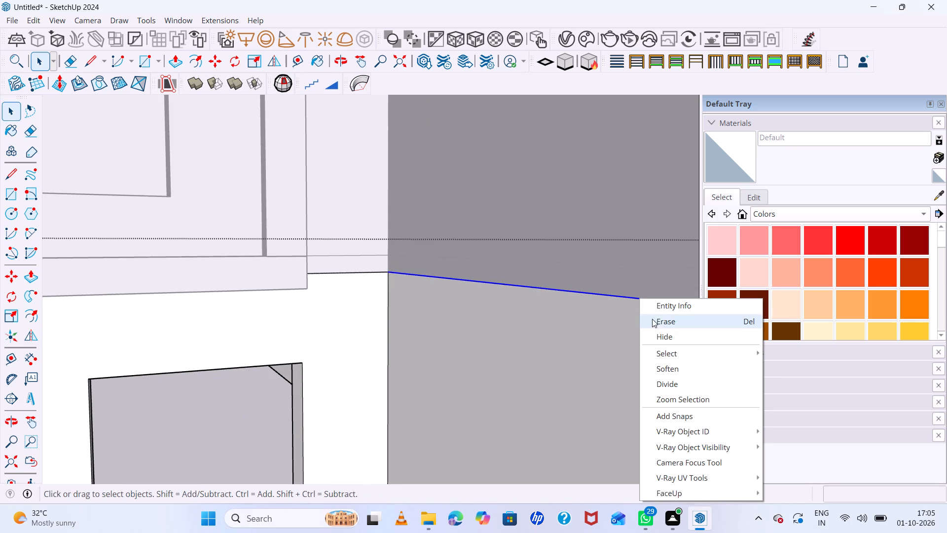
left_click(661, 337)
Hide the bottom edge of the same return wall inside the upper-storey group, and close the group.
double_click(619, 243)
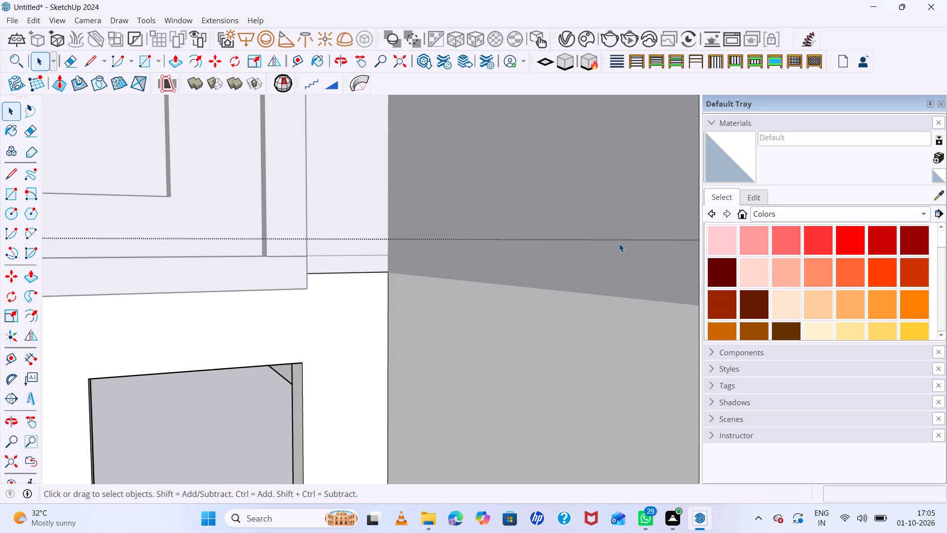
left_click(612, 263)
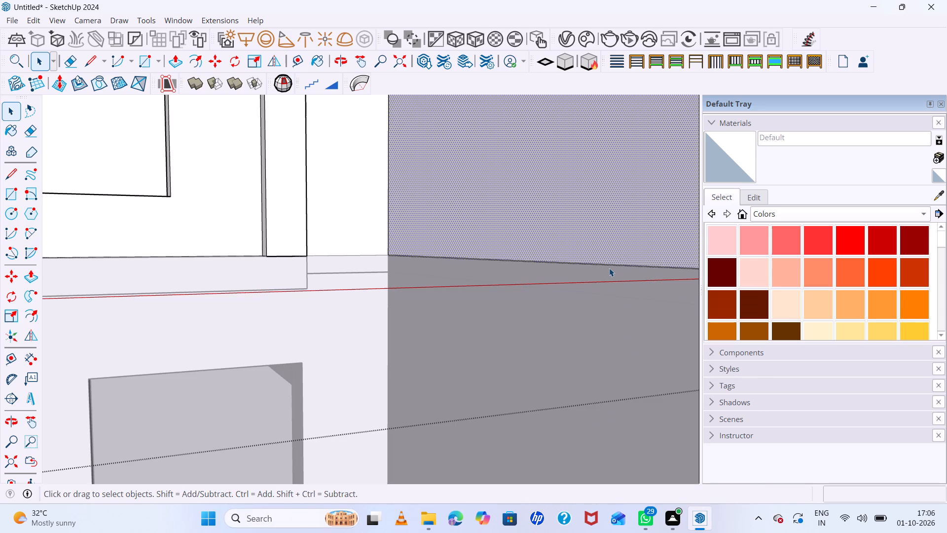
left_click(609, 268)
right_click(610, 266)
left_click(633, 304)
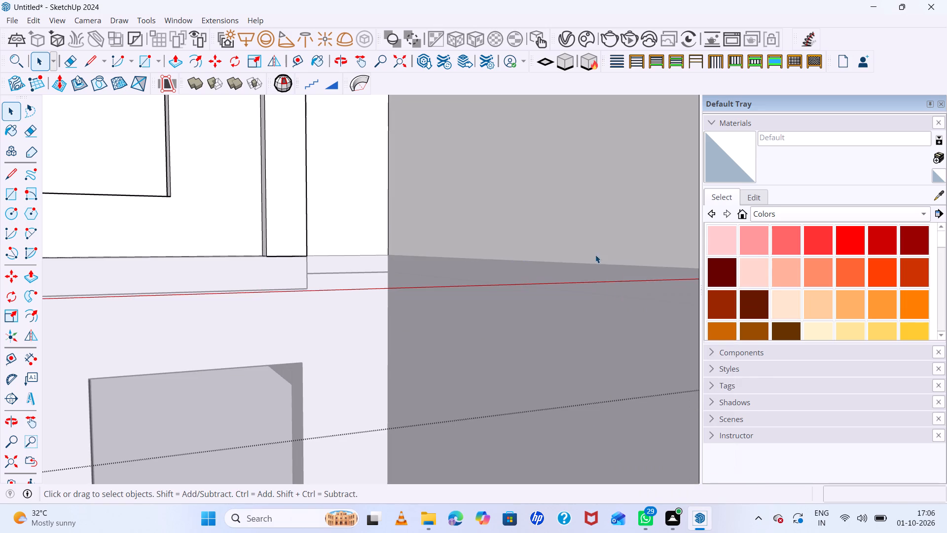
scroll(592, 252, "down", 14)
scroll(578, 241, "down", 7)
left_click(609, 254)
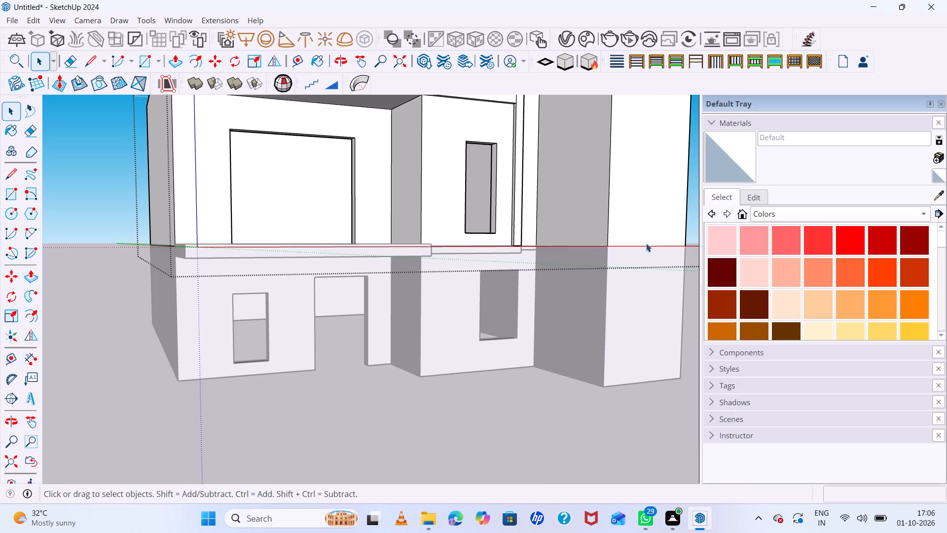
left_click(510, 388)
Hide the slab's lower and upper edges along the return wall, inside the slab group.
scroll(513, 337, "down", 2)
scroll(601, 270, "up", 6)
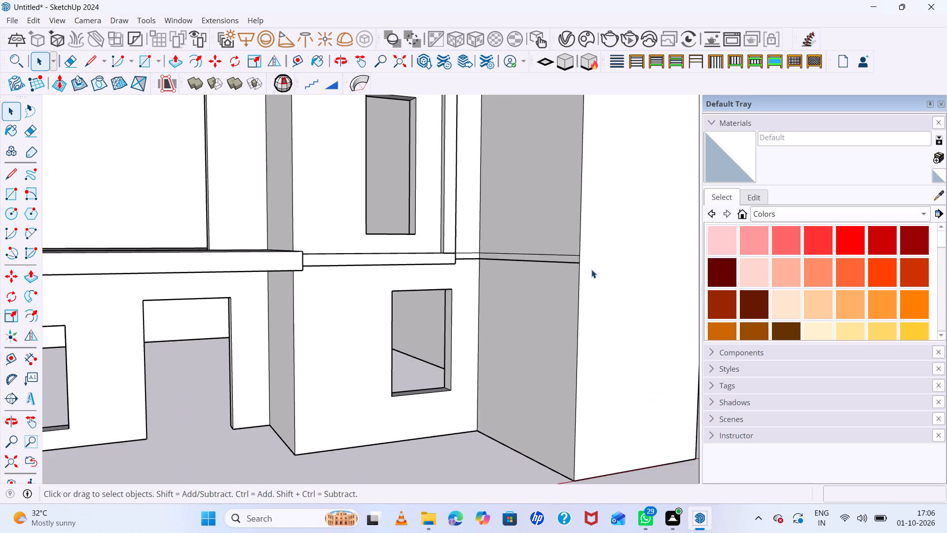
scroll(591, 269, "up", 8)
triple_click(572, 248)
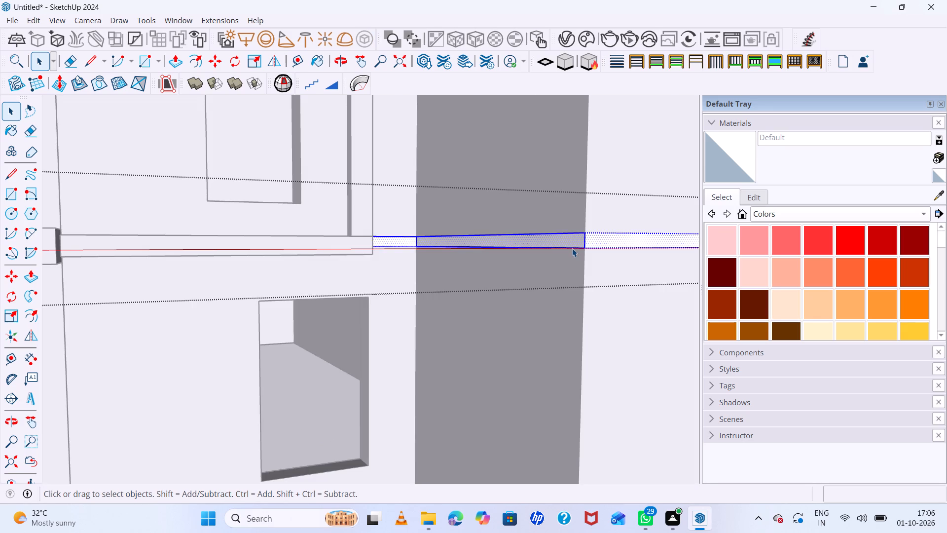
scroll(572, 249, "up", 6)
left_click(572, 250)
right_click(572, 250)
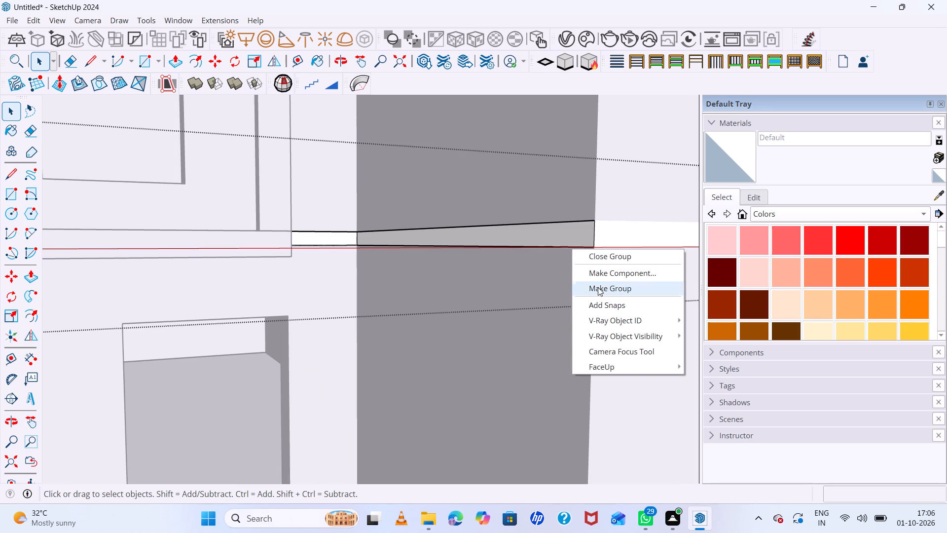
left_click(558, 251)
left_click(559, 245)
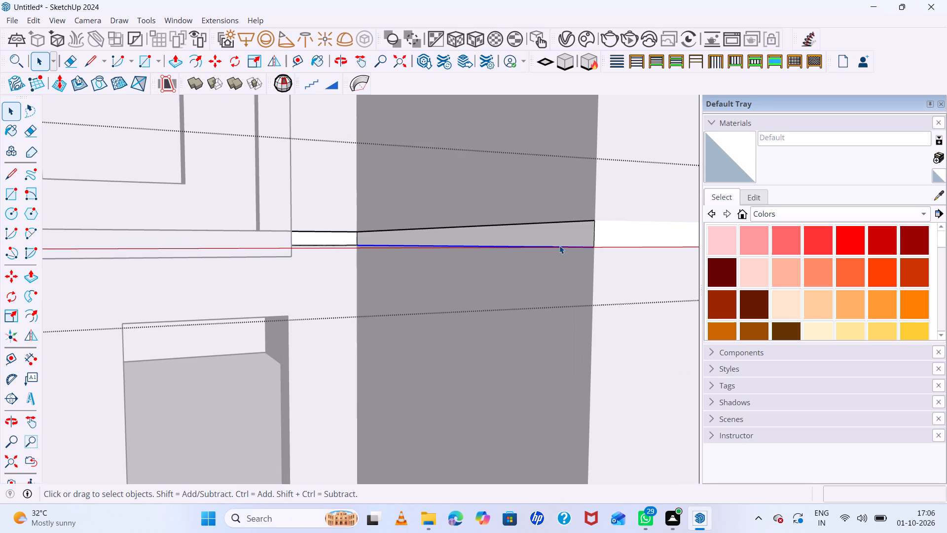
right_click(560, 245)
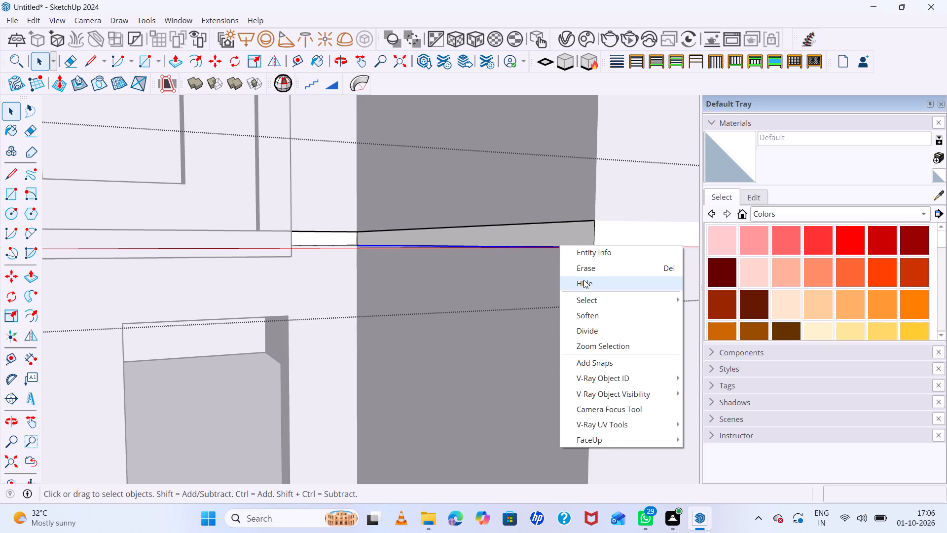
left_click(583, 280)
left_click(587, 219)
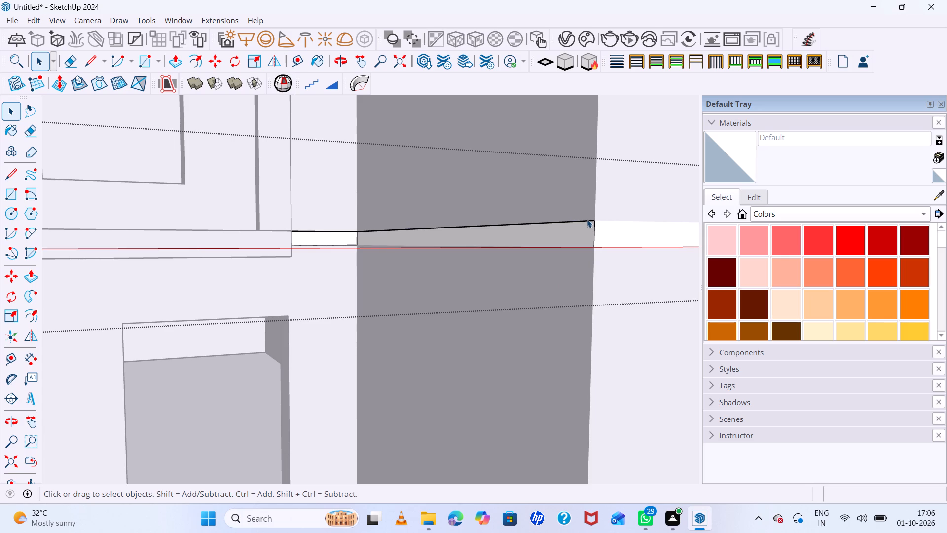
right_click(587, 223)
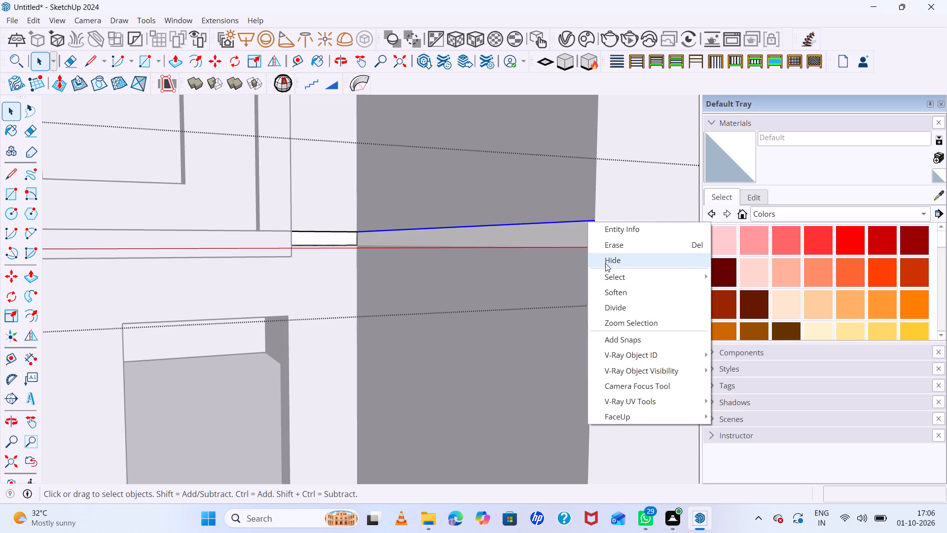
left_click(606, 260)
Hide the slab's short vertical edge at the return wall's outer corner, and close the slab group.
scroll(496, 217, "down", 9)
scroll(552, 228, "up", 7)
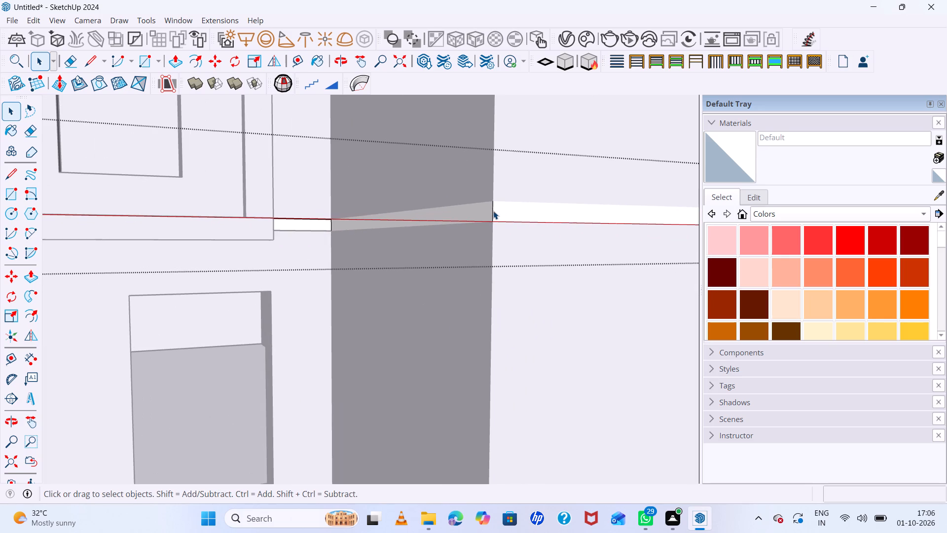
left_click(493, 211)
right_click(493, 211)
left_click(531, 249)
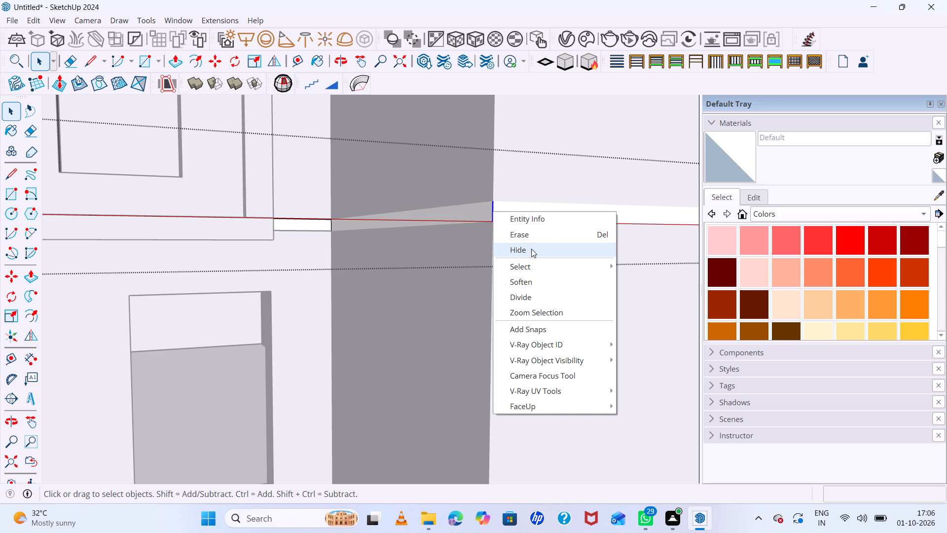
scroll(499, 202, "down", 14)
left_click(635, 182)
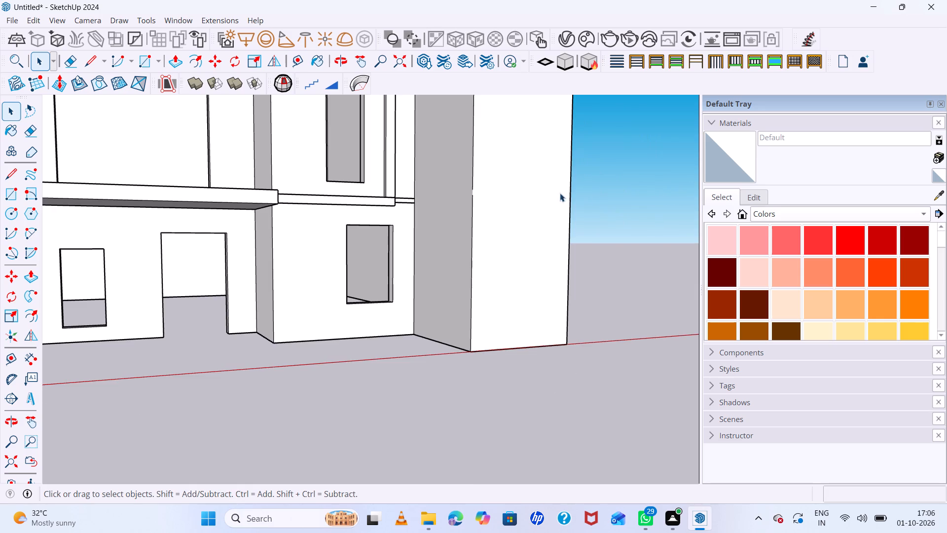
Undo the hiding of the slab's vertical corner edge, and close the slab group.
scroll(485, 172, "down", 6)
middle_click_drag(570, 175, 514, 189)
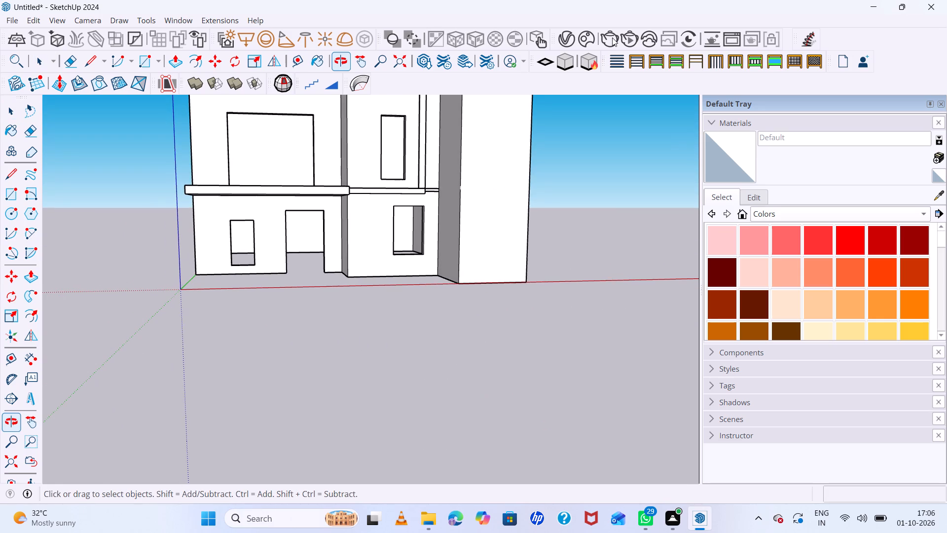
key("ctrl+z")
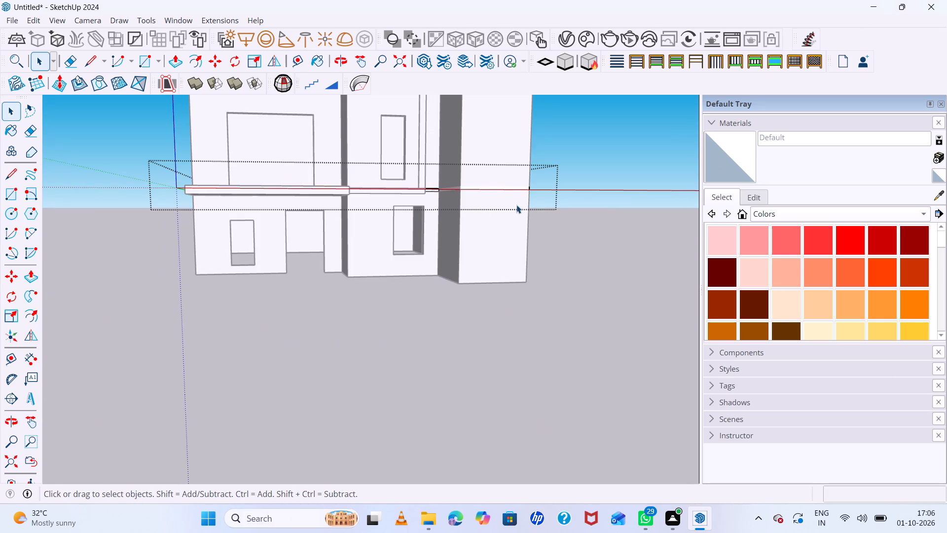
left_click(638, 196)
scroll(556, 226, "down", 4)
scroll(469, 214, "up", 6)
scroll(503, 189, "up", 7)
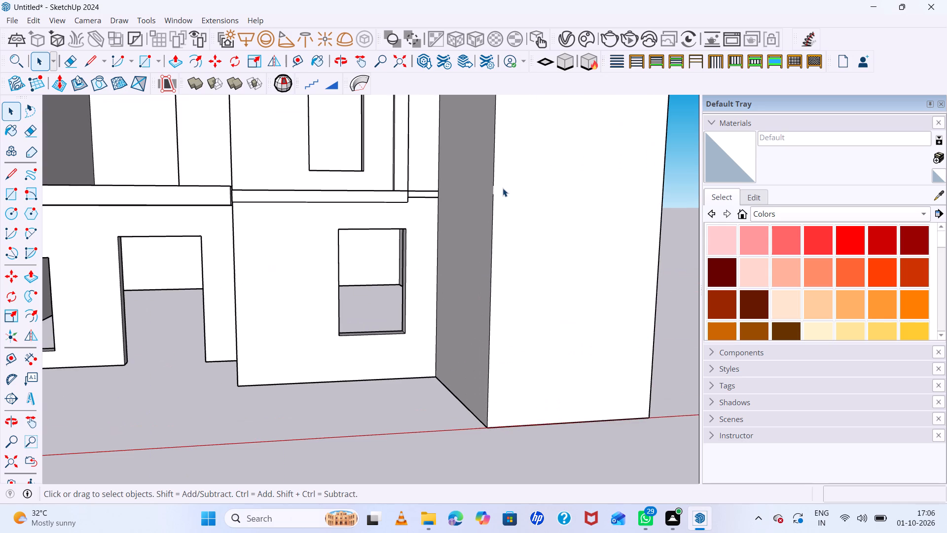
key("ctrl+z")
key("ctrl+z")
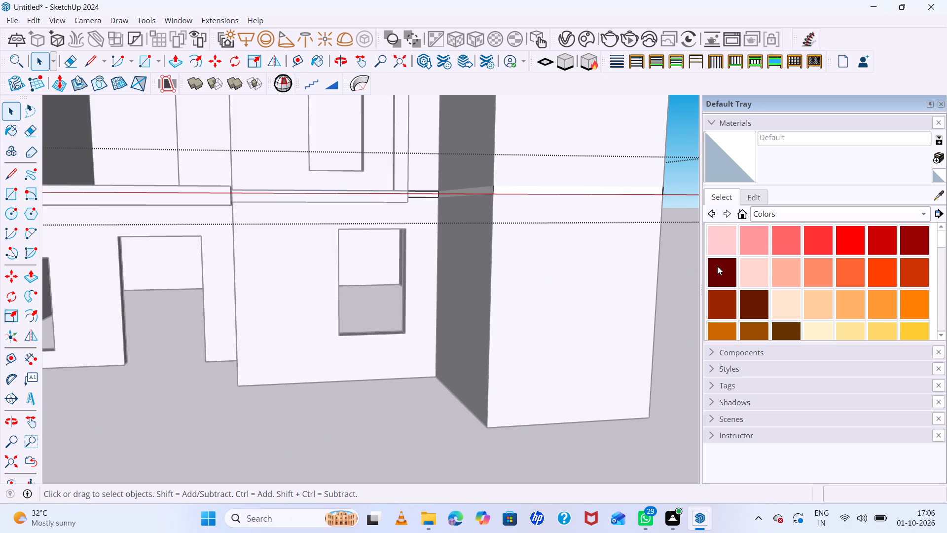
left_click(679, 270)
Examine the whole house from the front, both front corners, above and below to check the slab joints.
scroll(653, 270, "down", 5)
scroll(545, 253, "down", 5)
scroll(396, 220, "down", 3)
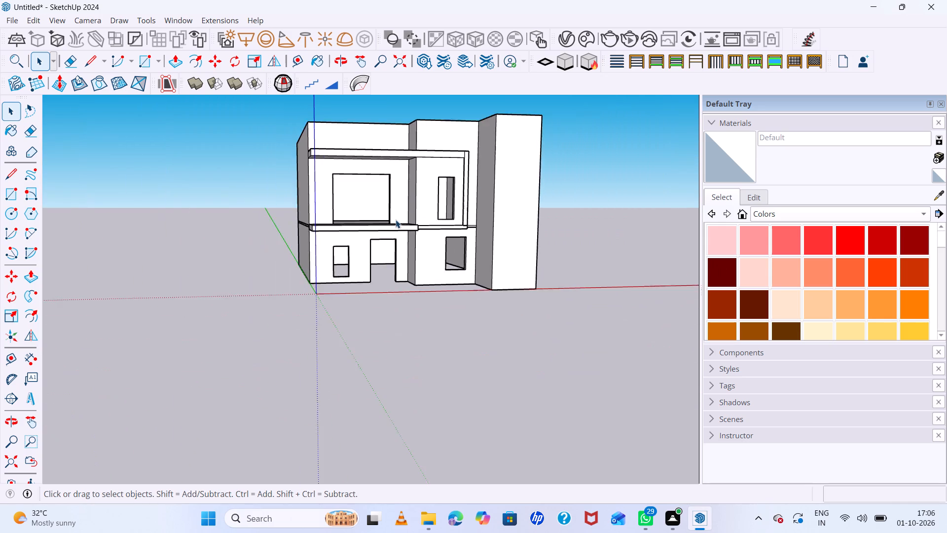
scroll(396, 220, "down", 6)
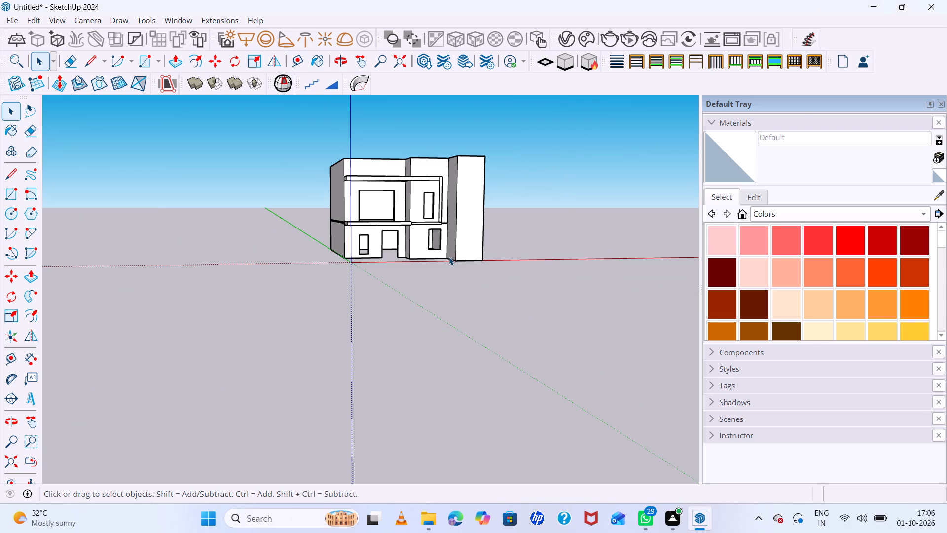
middle_click_drag(449, 257, 388, 294)
scroll(474, 218, "up", 8)
scroll(461, 387, "up", 4)
scroll(430, 301, "down", 4)
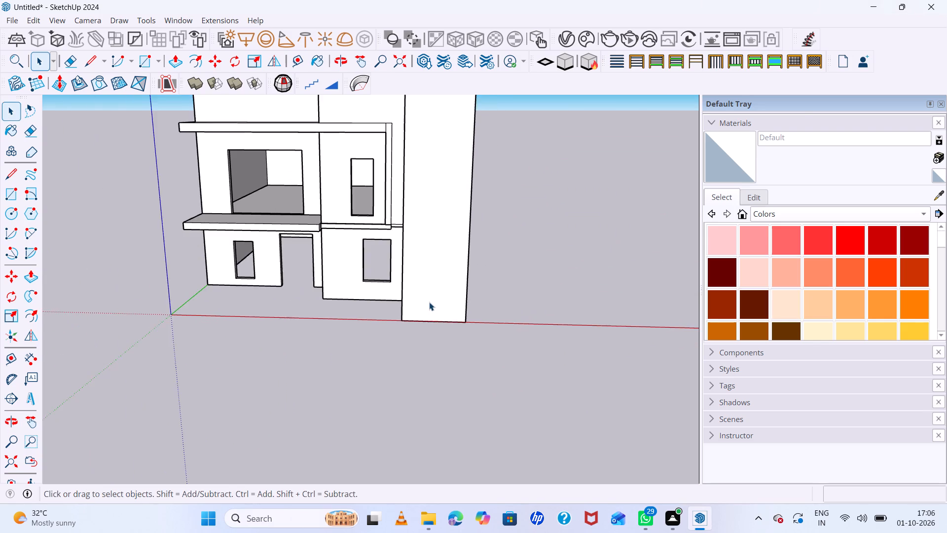
scroll(429, 302, "up", 1)
middle_click_drag(431, 299, 437, 253)
scroll(439, 252, "down", 11)
scroll(427, 146, "up", 7)
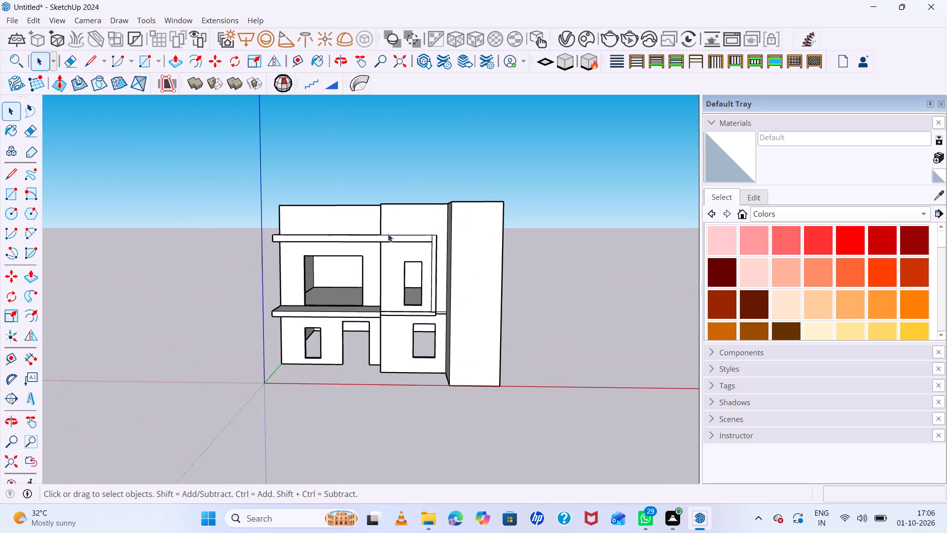
middle_click_drag(390, 310, 501, 368)
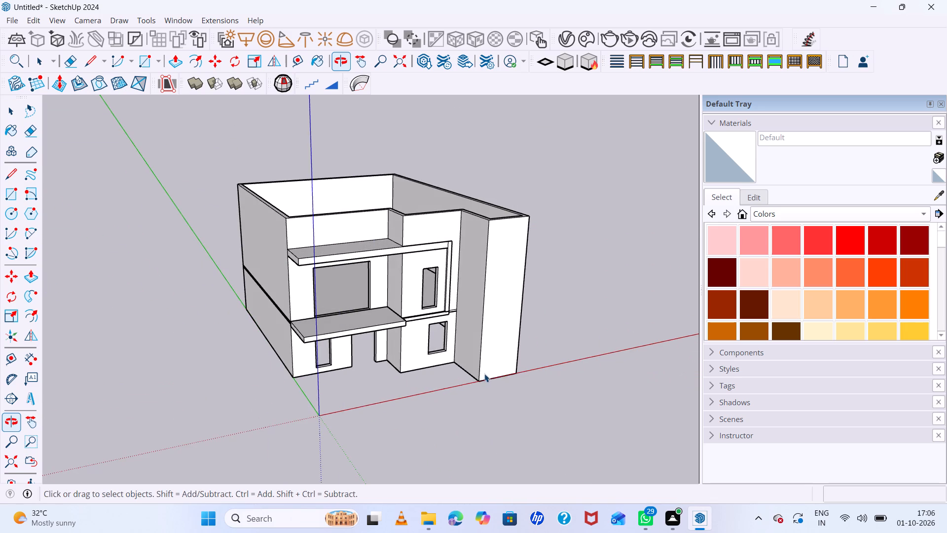
scroll(478, 369, "up", 9)
scroll(478, 368, "down", 9)
middle_click_drag(525, 292, 555, 189)
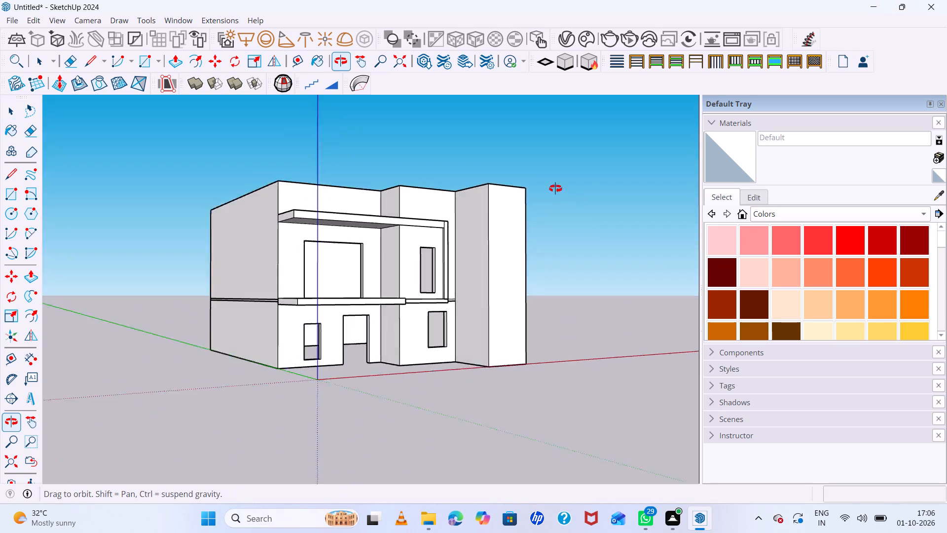
middle_click_drag(555, 189, 554, 181)
scroll(576, 355, "up", 8)
scroll(443, 371, "down", 7)
middle_click_drag(538, 379, 389, 435)
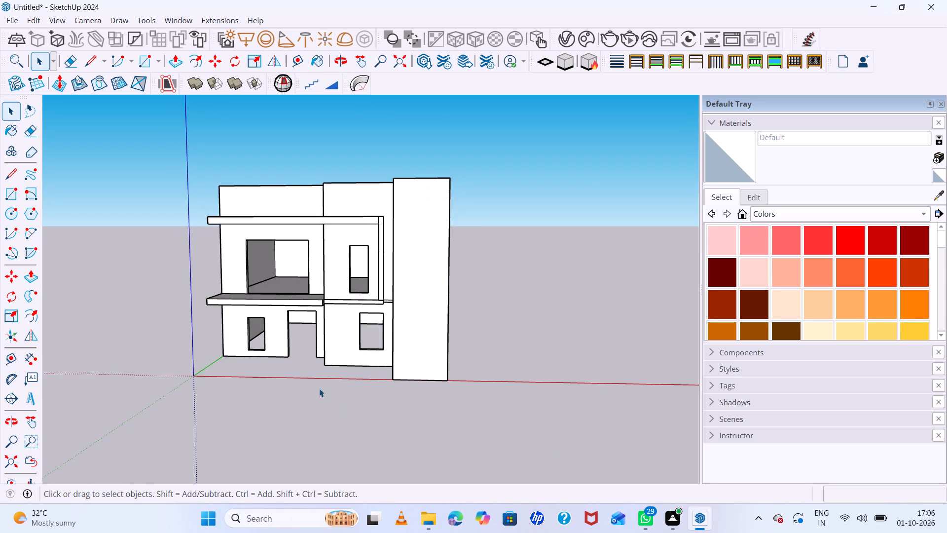
scroll(302, 378, "up", 8)
scroll(423, 410, "up", 1)
middle_click_drag(423, 410, 444, 304)
scroll(444, 303, "down", 14)
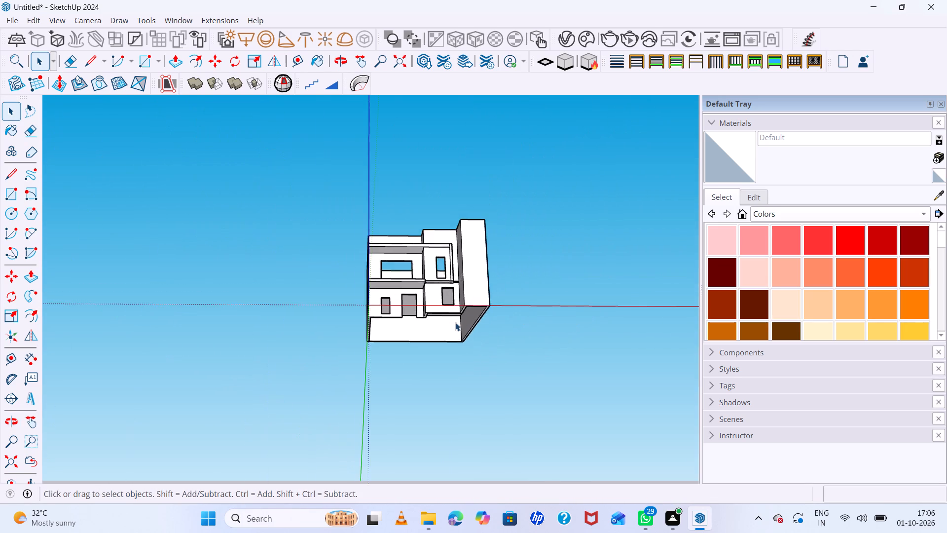
Examine the front facade, canopy and projecting bands from the corner, from below and from above.
middle_click_drag(468, 318, 474, 381)
scroll(443, 215, "up", 7)
middle_click_drag(485, 334, 546, 379)
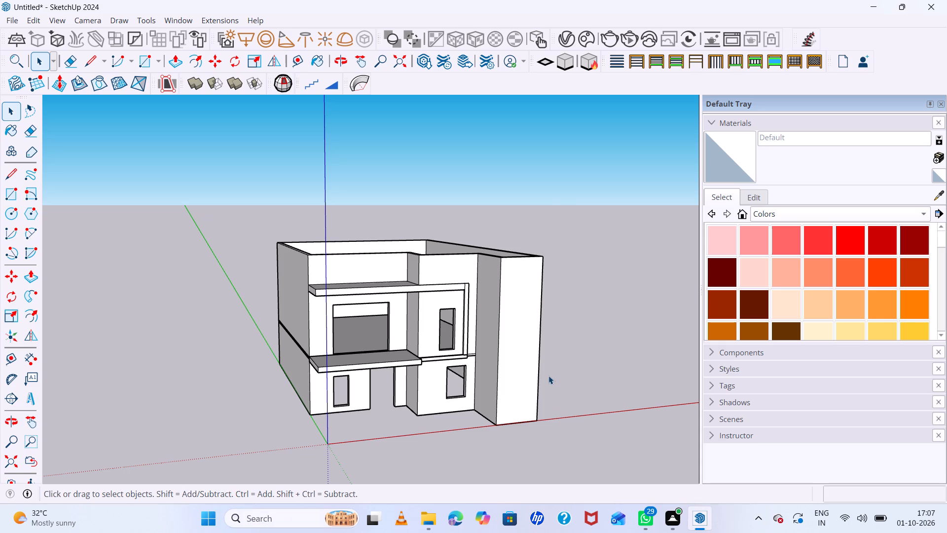
middle_click_drag(470, 329, 459, 294)
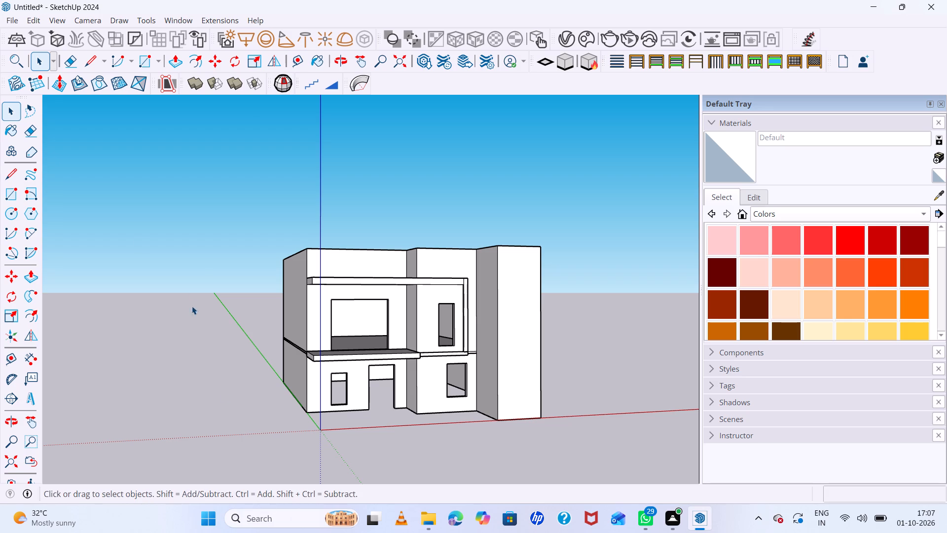
scroll(24, 8, "up", 3)
middle_click_drag(528, 301, 457, 213)
scroll(475, 273, "down", 1)
scroll(482, 342, "up", 7)
middle_click_drag(510, 253, 520, 409)
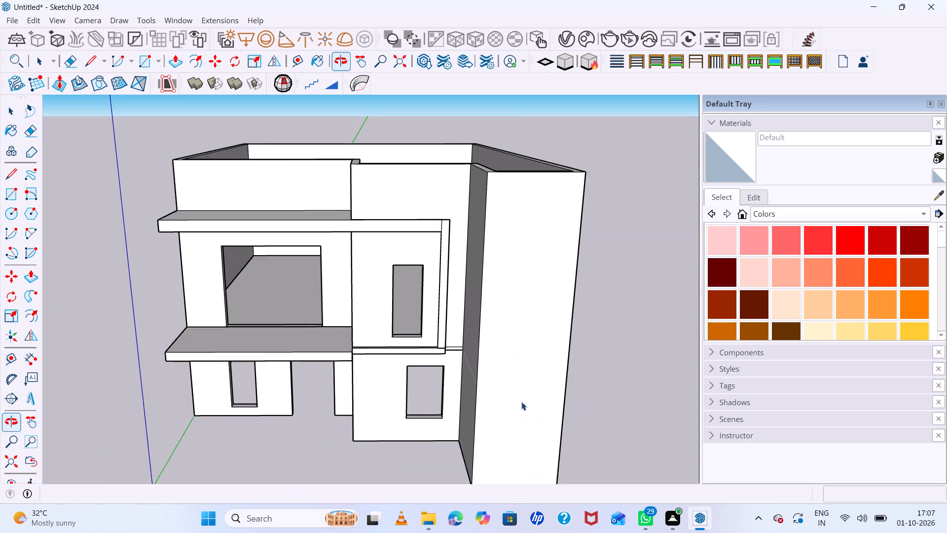
Delete the short vertical seam edge where the upper horizontal band meets the vertical band, inside the upper-storey group, and close the group.
scroll(559, 303, "down", 4)
middle_click_drag(575, 258, 551, 190)
scroll(448, 217, "up", 12)
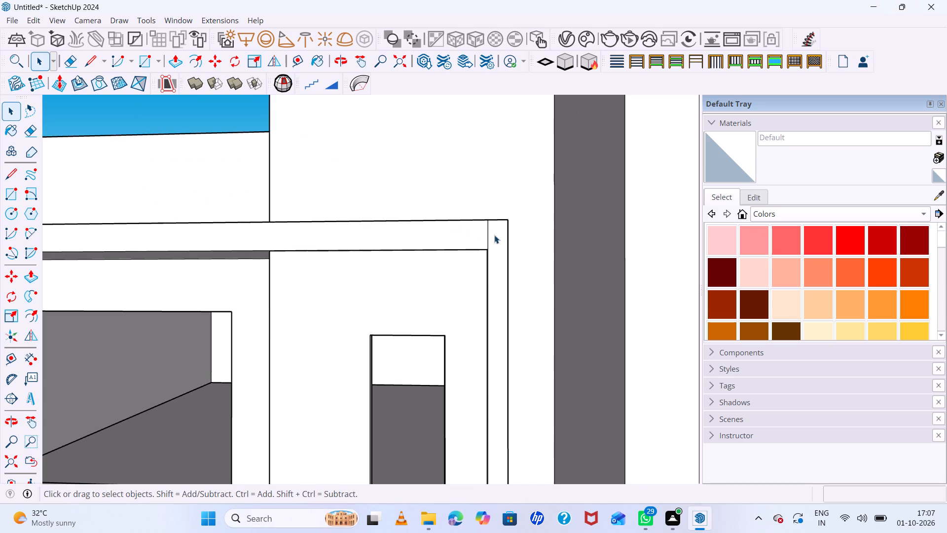
left_click(487, 240)
scroll(487, 240, "up", 6)
double_click(486, 239)
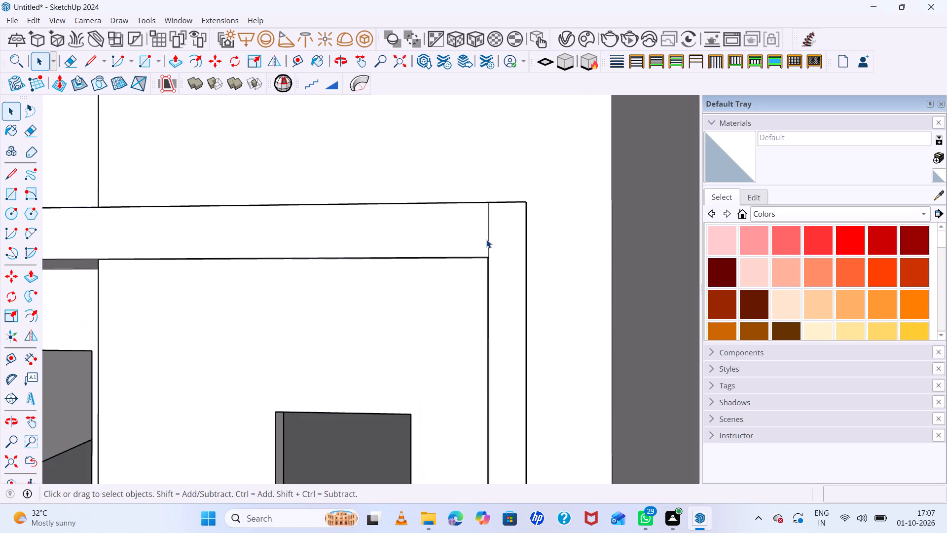
left_click(488, 233)
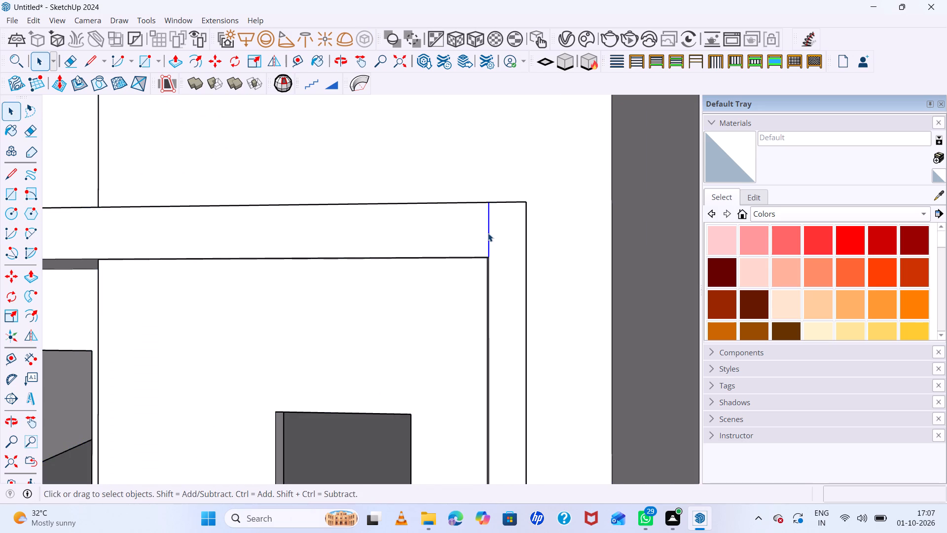
key("Delete")
scroll(489, 234, "down", 19)
middle_click_drag(535, 275, 540, 310)
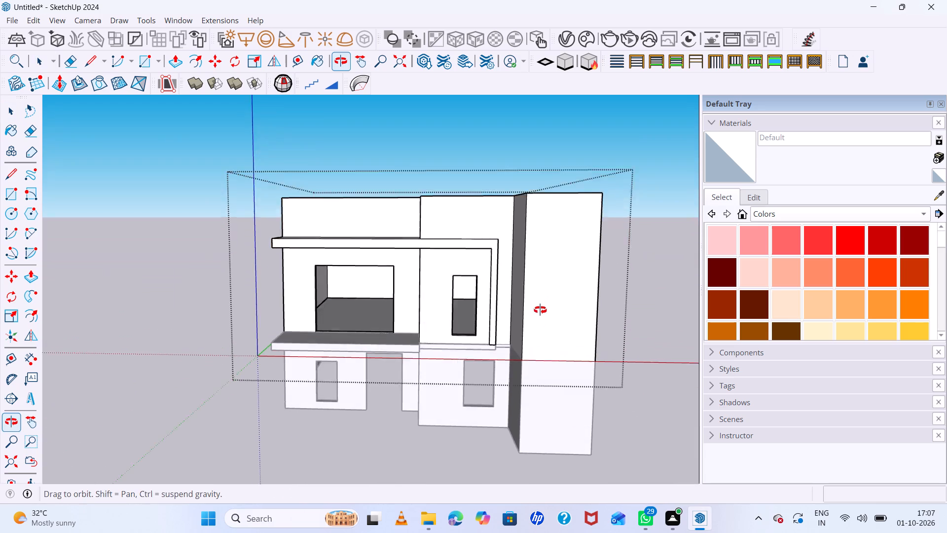
middle_click_drag(540, 310, 542, 321)
left_click(665, 268)
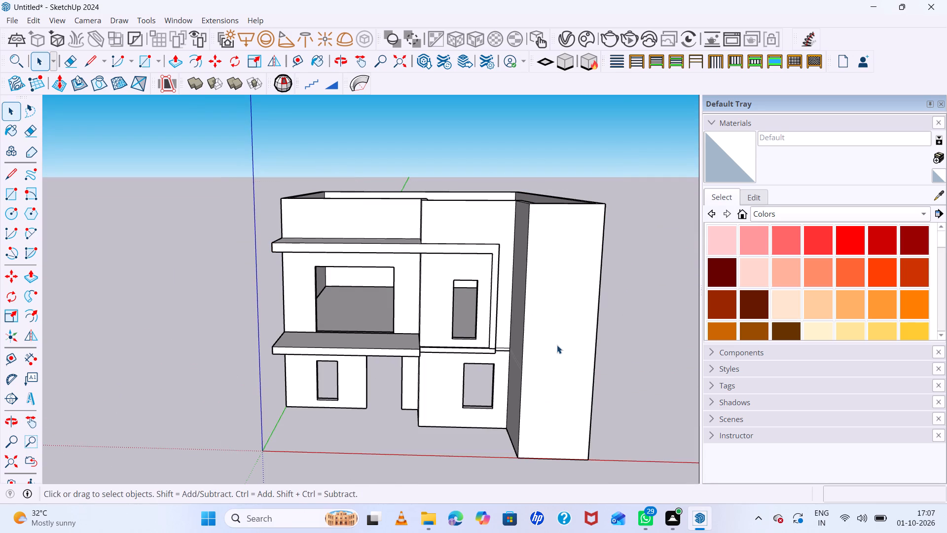
Push/Pull the entrance canopy's end face about 2 ft outward past the side wall.
middle_click_drag(556, 345, 549, 214)
scroll(417, 316, "down", 6)
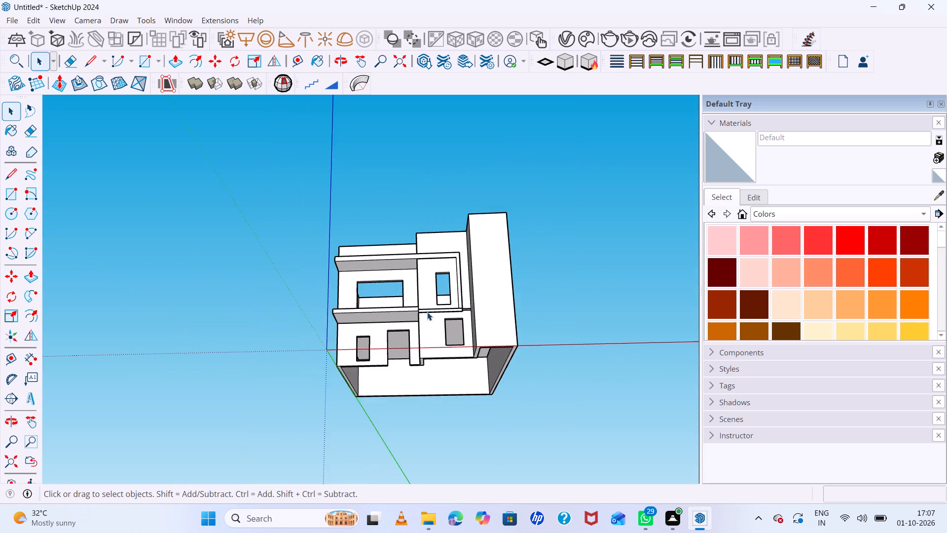
middle_click_drag(427, 312, 436, 415)
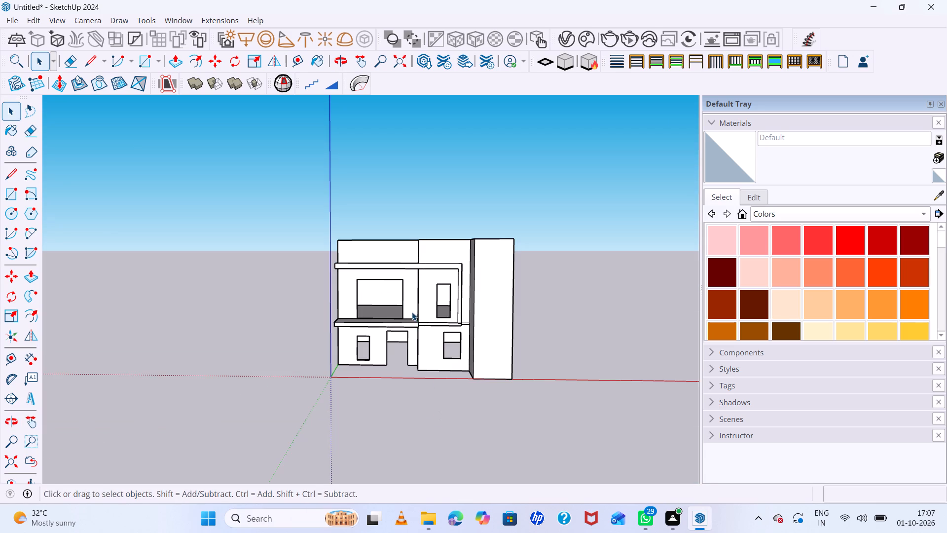
middle_click_drag(412, 309, 420, 426)
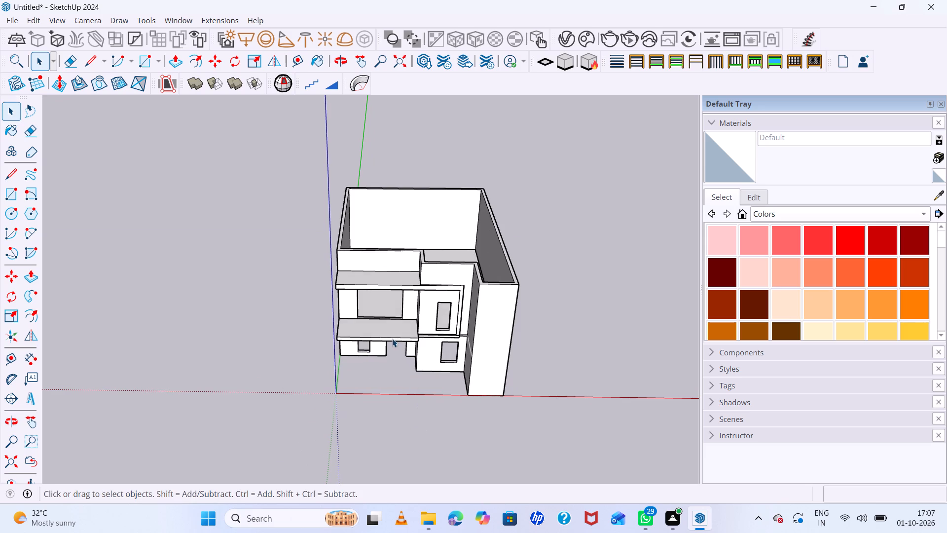
middle_click_drag(392, 339, 662, 268)
scroll(362, 341, "up", 7)
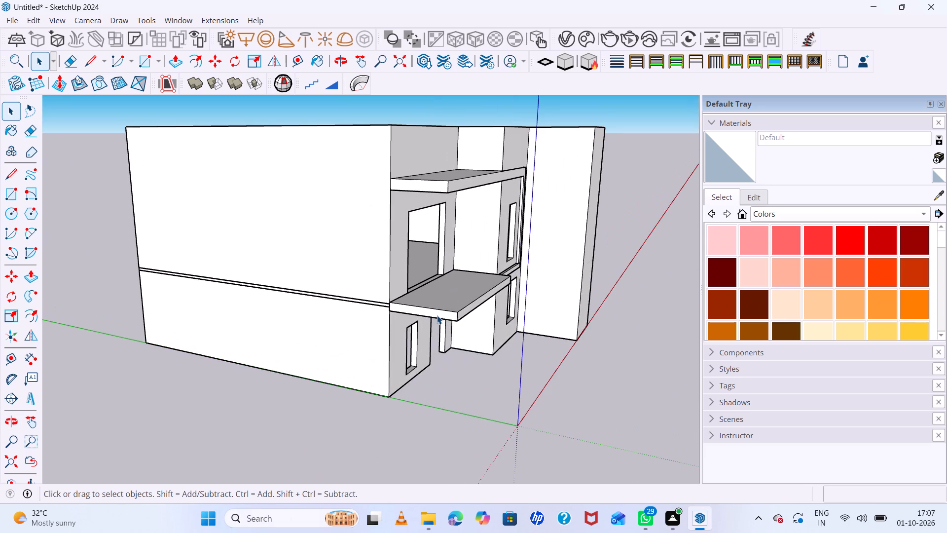
left_click(437, 314)
scroll(437, 313, "up", 5)
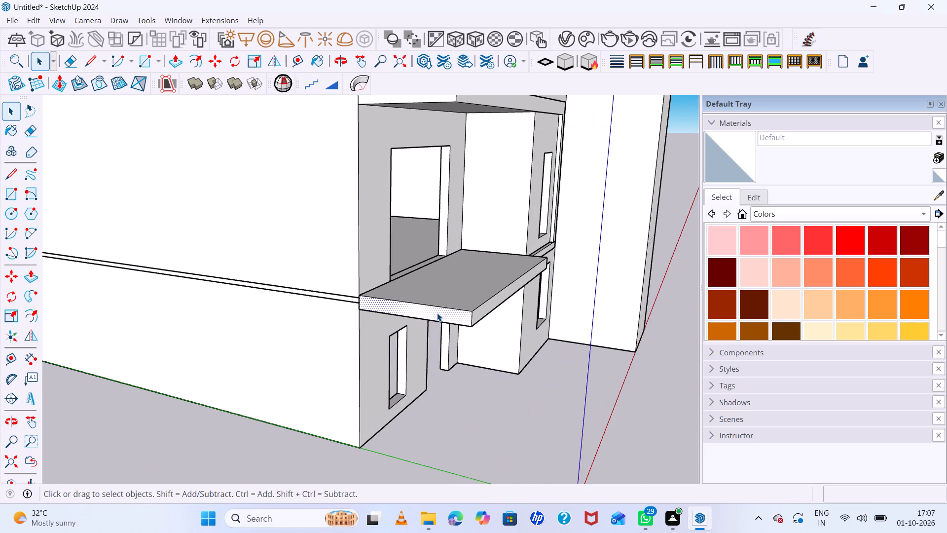
key("p")
left_click(437, 313)
left_click(426, 325)
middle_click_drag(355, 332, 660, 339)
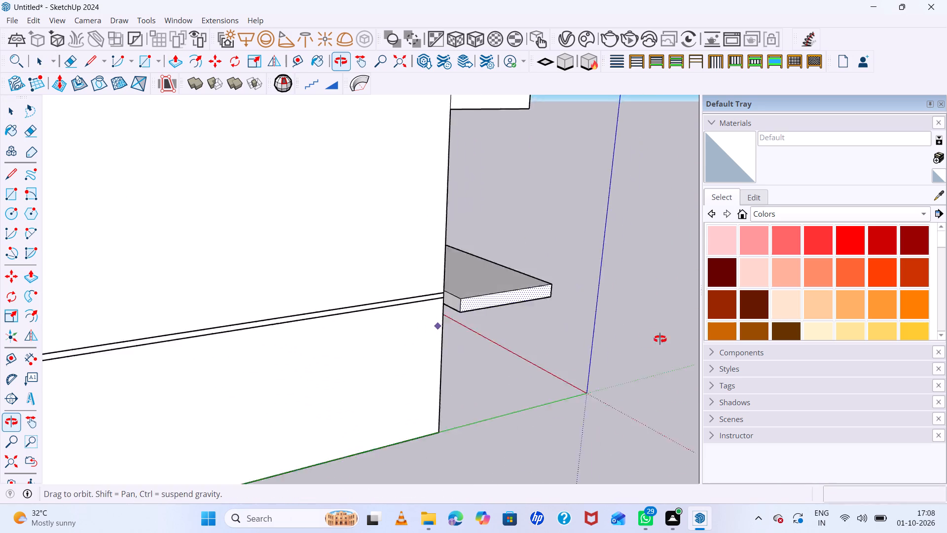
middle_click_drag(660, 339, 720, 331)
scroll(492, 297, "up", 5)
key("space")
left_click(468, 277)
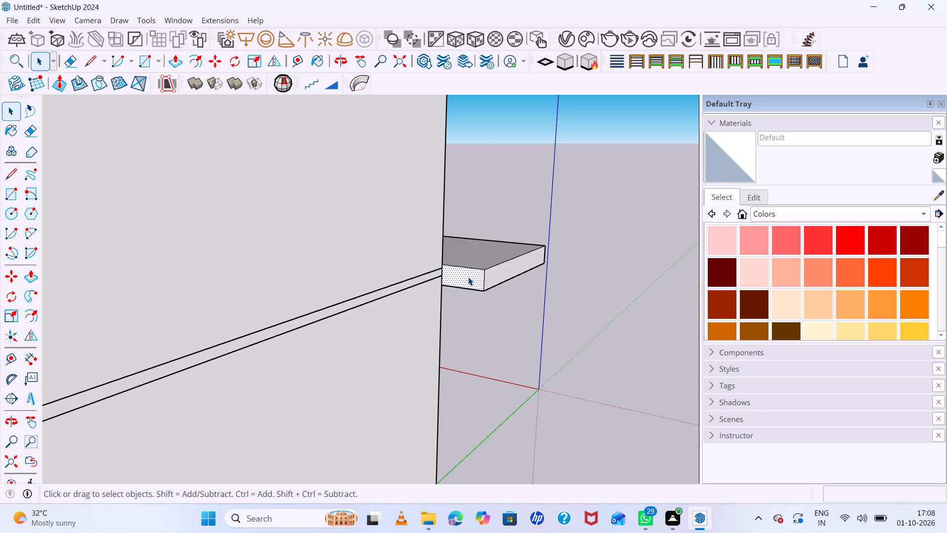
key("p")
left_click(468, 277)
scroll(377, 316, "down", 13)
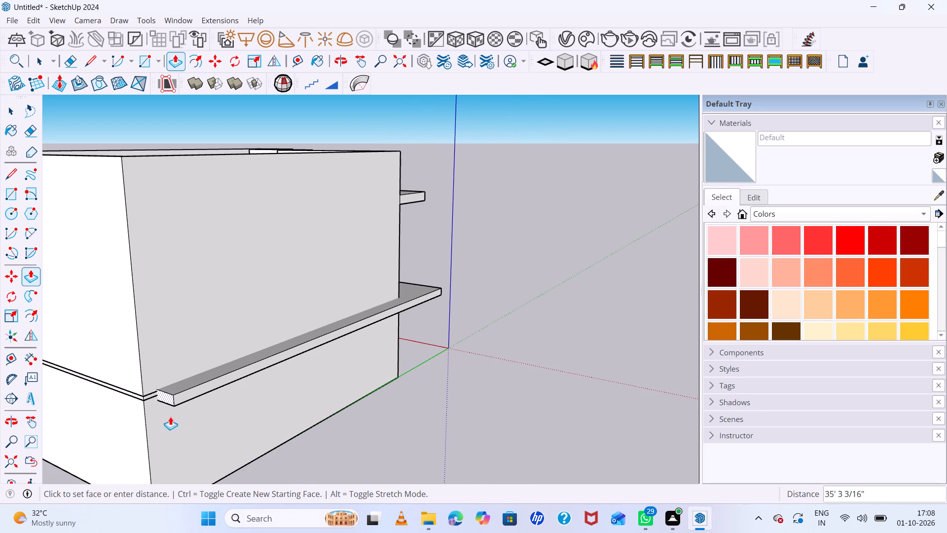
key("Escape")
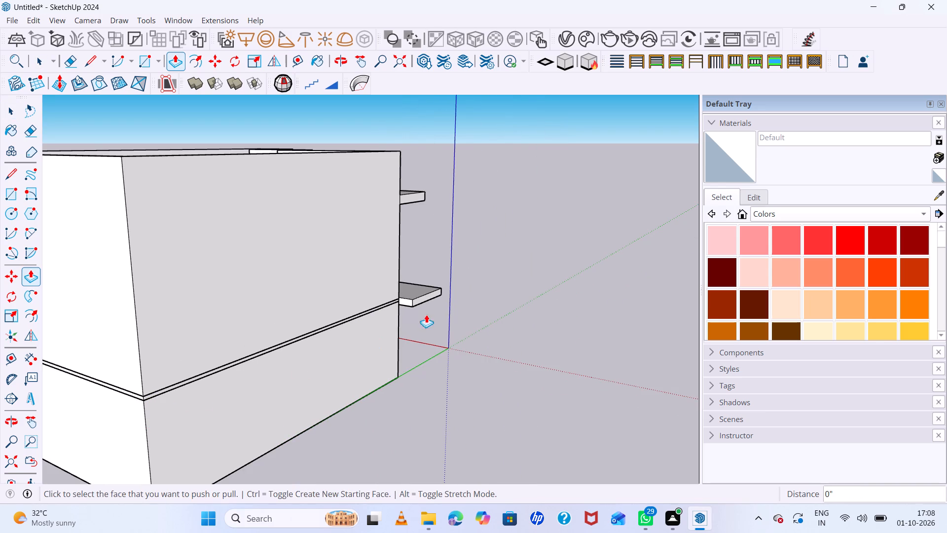
Draw a rectangle of about 1' 11 5/8" by 10 7/8" over the rear face of the canopy's overhang beside the side wall.
scroll(431, 279, "up", 6)
key("space")
key("space")
scroll(380, 323, "up", 6)
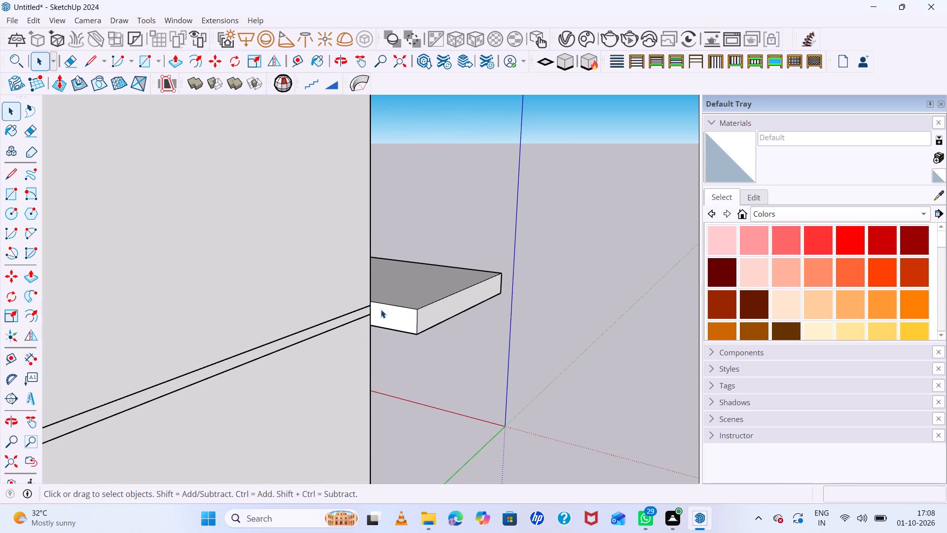
left_click(381, 314)
scroll(382, 322, "up", 7)
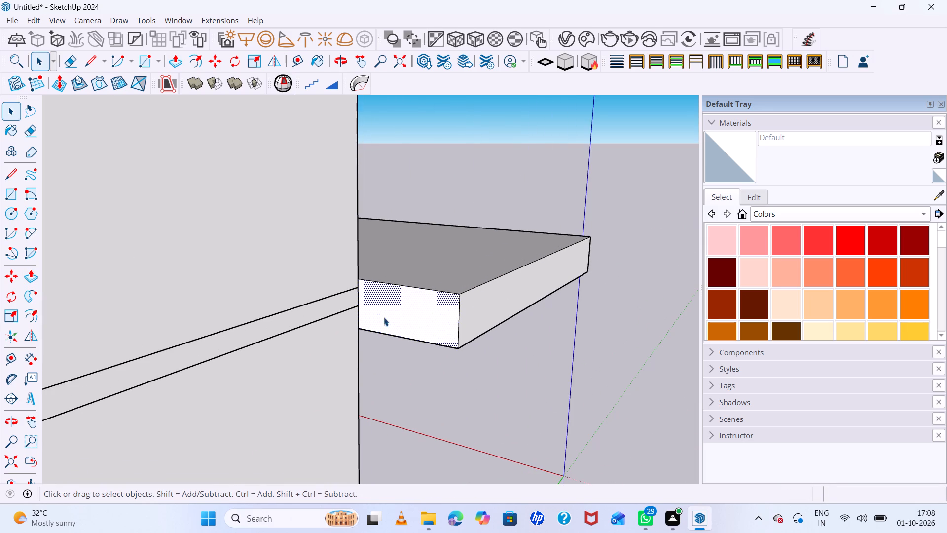
key("r")
left_click(359, 282)
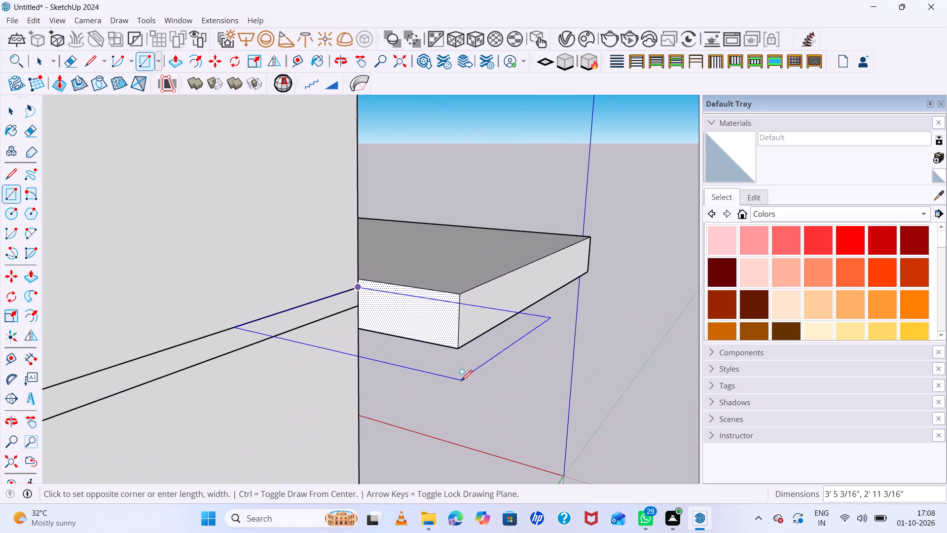
key("Escape")
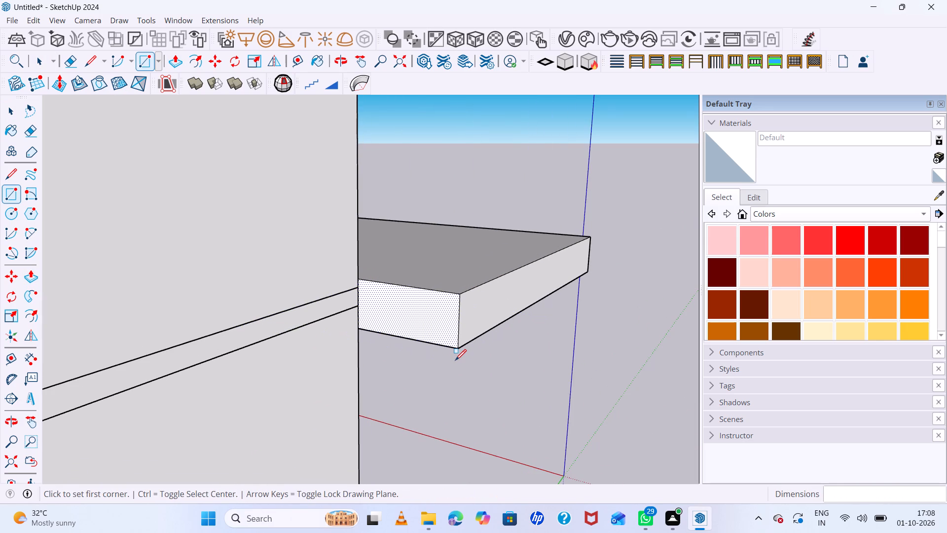
key("r")
left_click(458, 352)
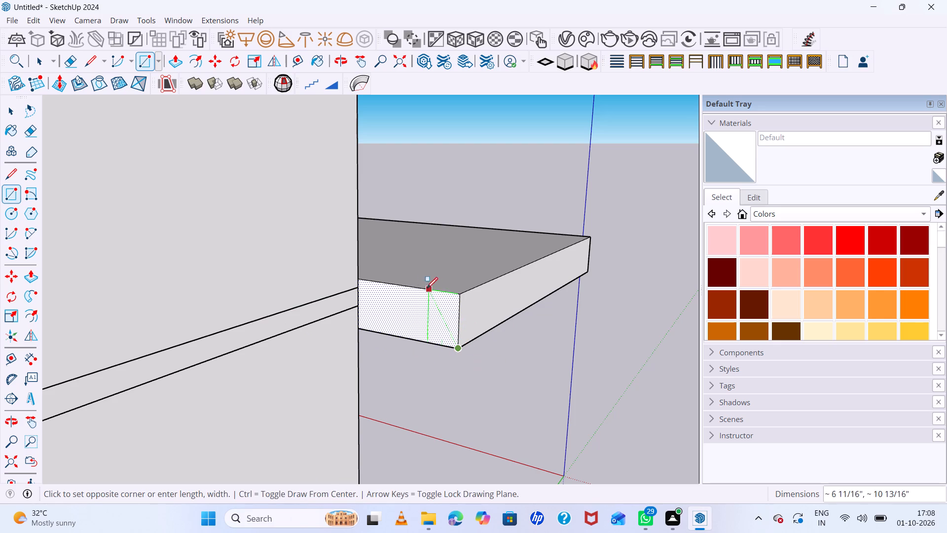
left_click(360, 278)
key("space")
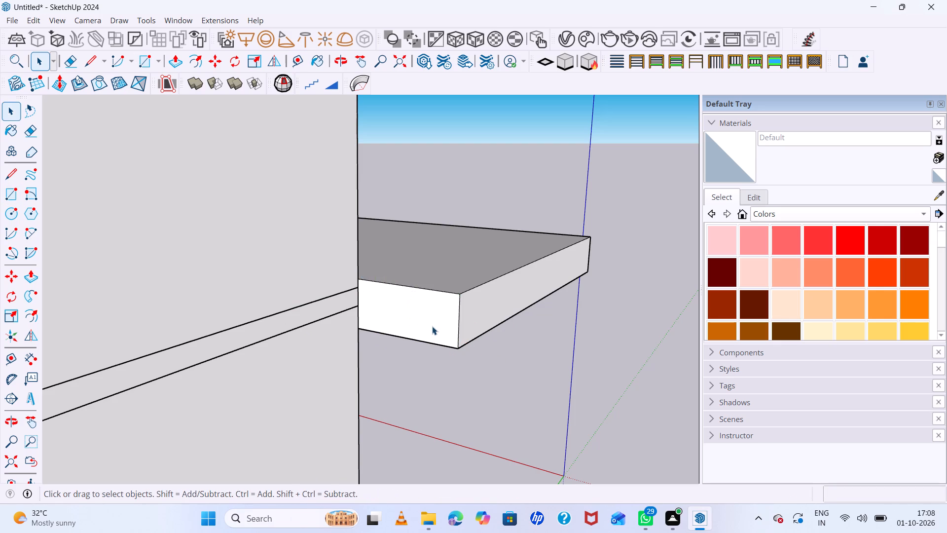
Push/Pull the overhang's rear face 36' 8" along the side wall to the house's rear corner.
left_click(433, 326)
key("p")
left_click(433, 326)
scroll(386, 348, "down", 9)
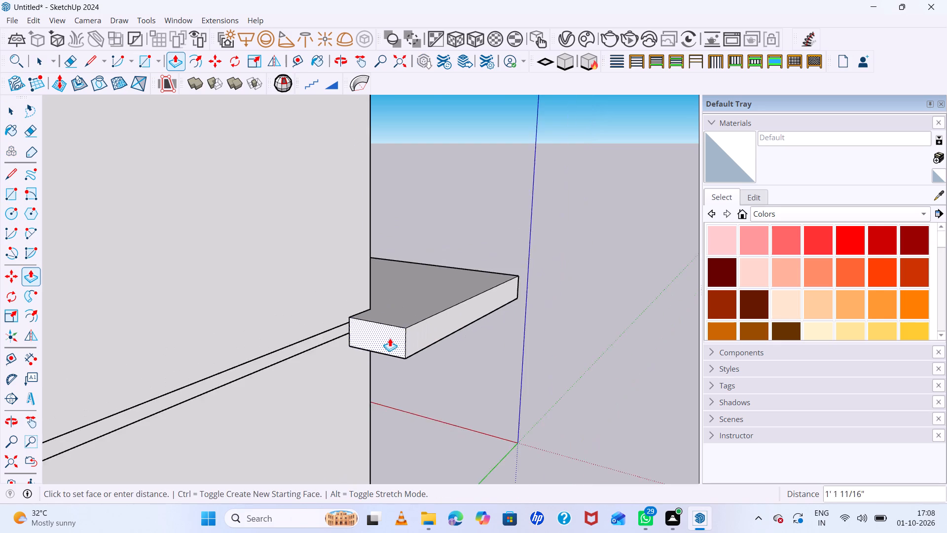
scroll(390, 338, "down", 15)
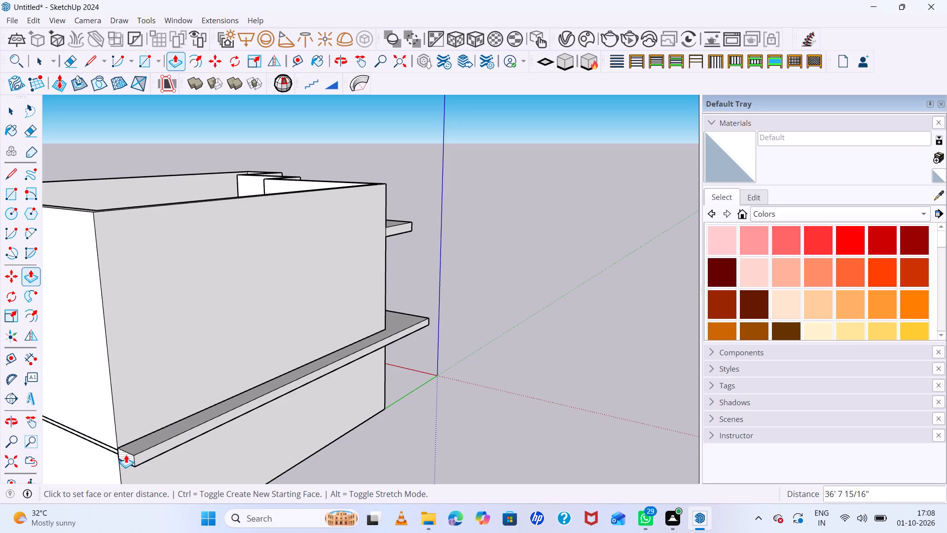
middle_click_drag(112, 457, 259, 383)
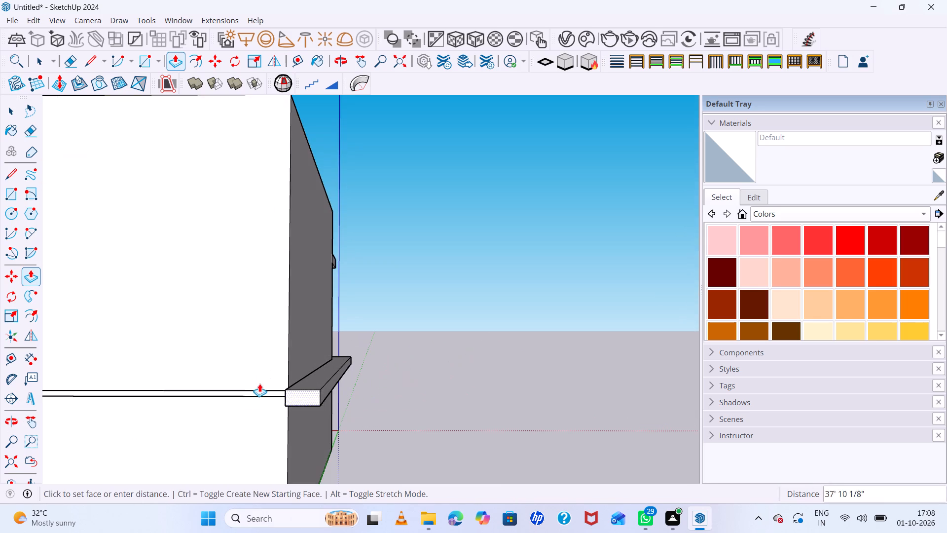
left_click(287, 368)
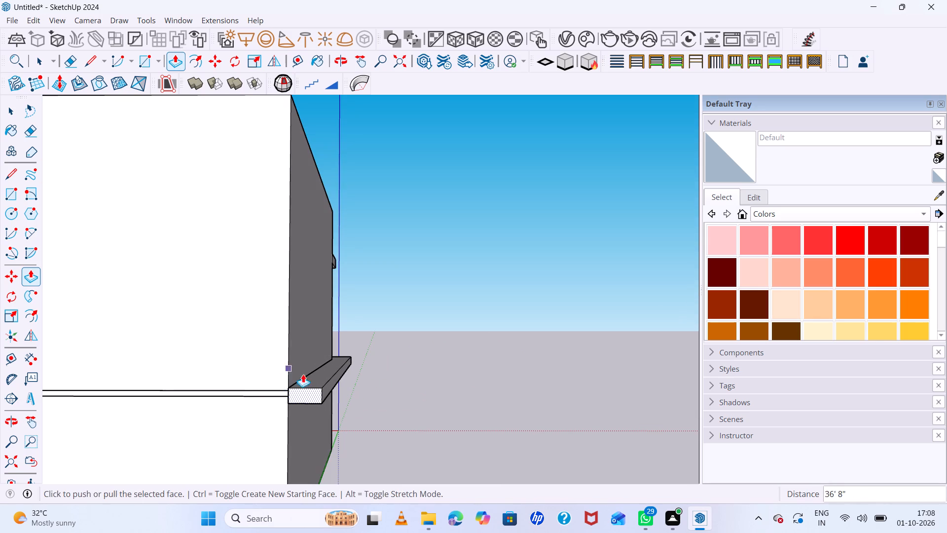
Examine the canopy's side-wall extension and the whole house from the front corner, the front, above and below.
scroll(336, 376, "down", 7)
middle_click_drag(423, 377, 100, 420)
scroll(385, 366, "down", 7)
middle_click_drag(516, 366, 233, 386)
scroll(219, 384, "up", 4)
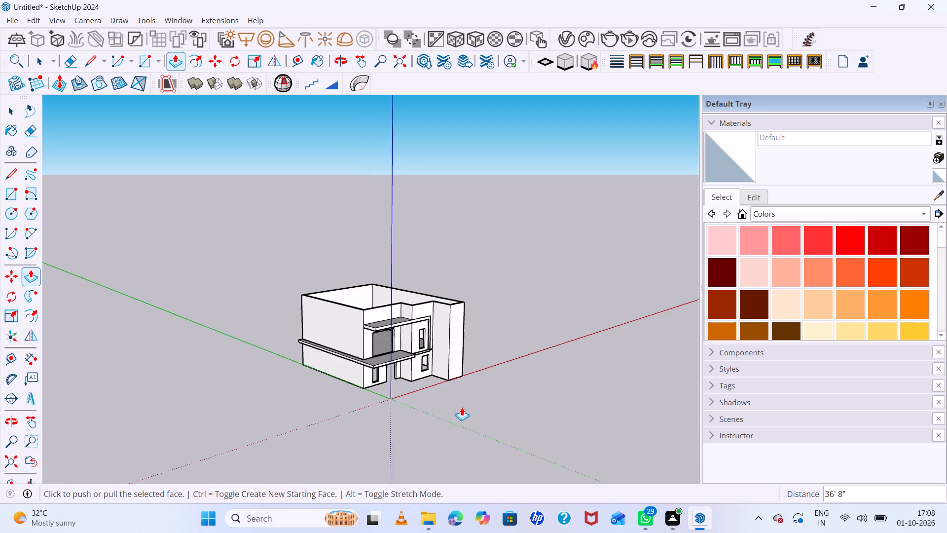
scroll(462, 407, "up", 3)
middle_click_drag(523, 416, 370, 392)
scroll(339, 363, "up", 9)
middle_click_drag(360, 385, 369, 249)
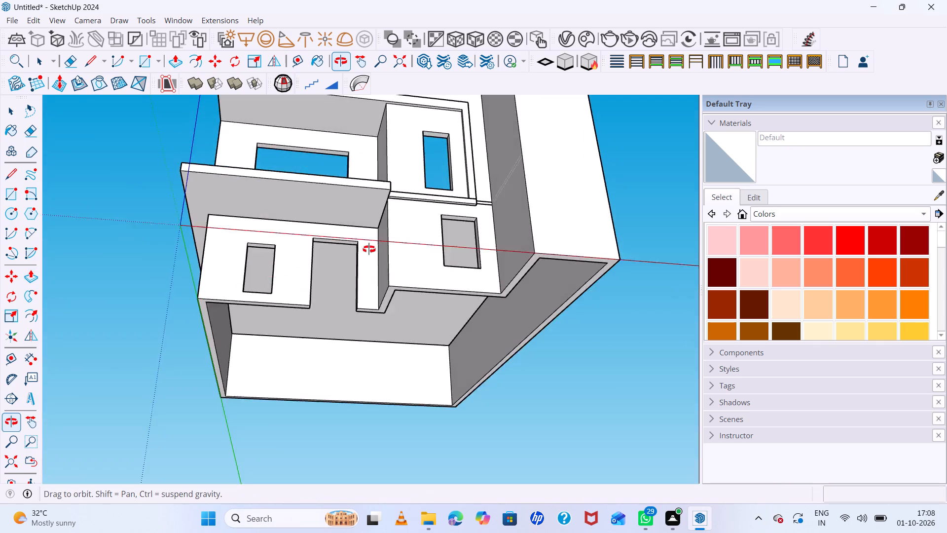
middle_click_drag(369, 249, 356, 405)
scroll(406, 358, "down", 6)
scroll(521, 225, "up", 4)
middle_click_drag(550, 278, 537, 225)
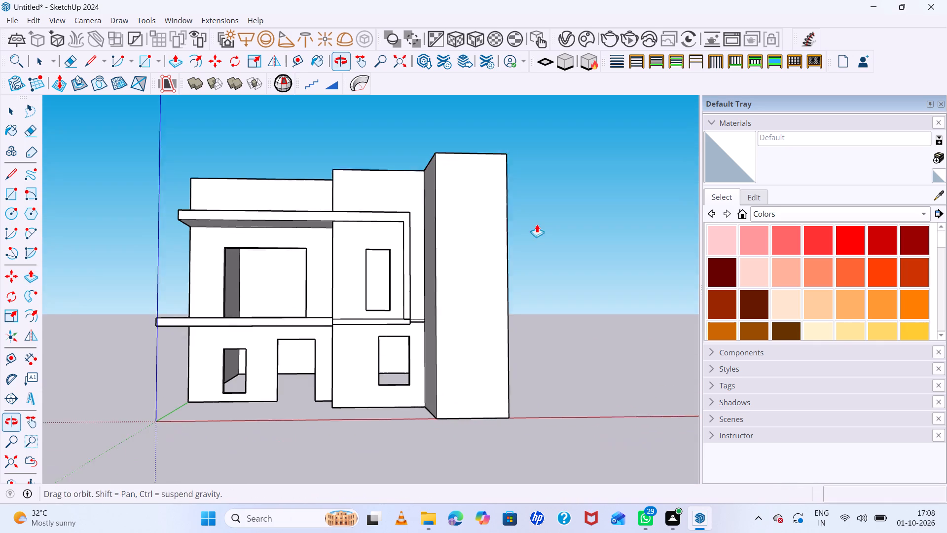
scroll(305, 188, "down", 6)
middle_click_drag(432, 328, 432, 367)
scroll(229, 123, "up", 5)
scroll(326, 215, "up", 2)
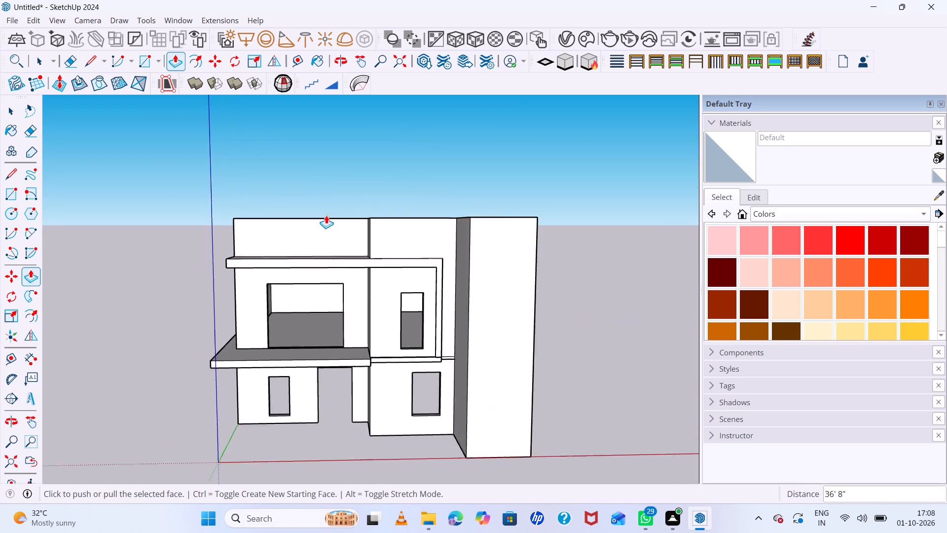
scroll(326, 215, "up", 2)
middle_click_drag(377, 260, 366, 293)
scroll(366, 279, "down", 4)
middle_click_drag(408, 325, 411, 233)
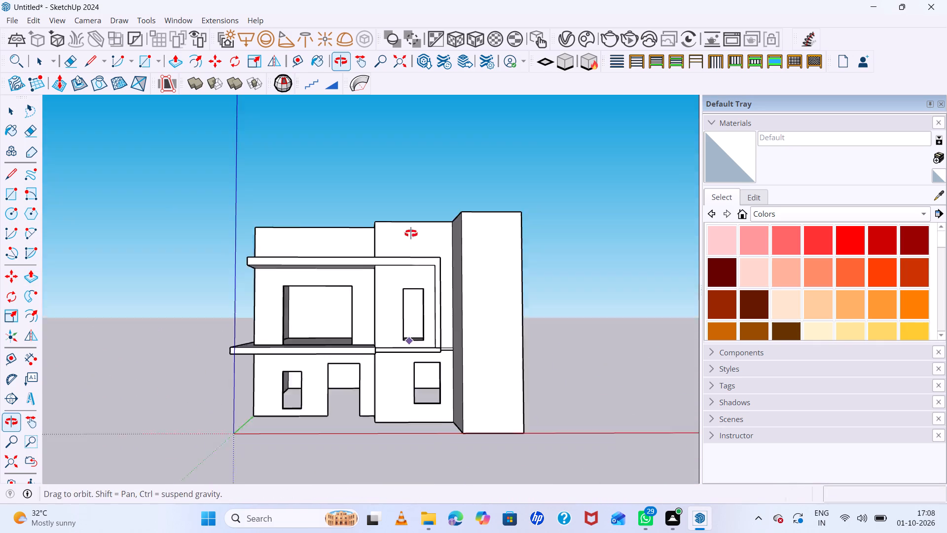
middle_click_drag(411, 233, 412, 224)
middle_click_drag(517, 368, 525, 403)
scroll(526, 397, "up", 5)
scroll(533, 387, "down", 2)
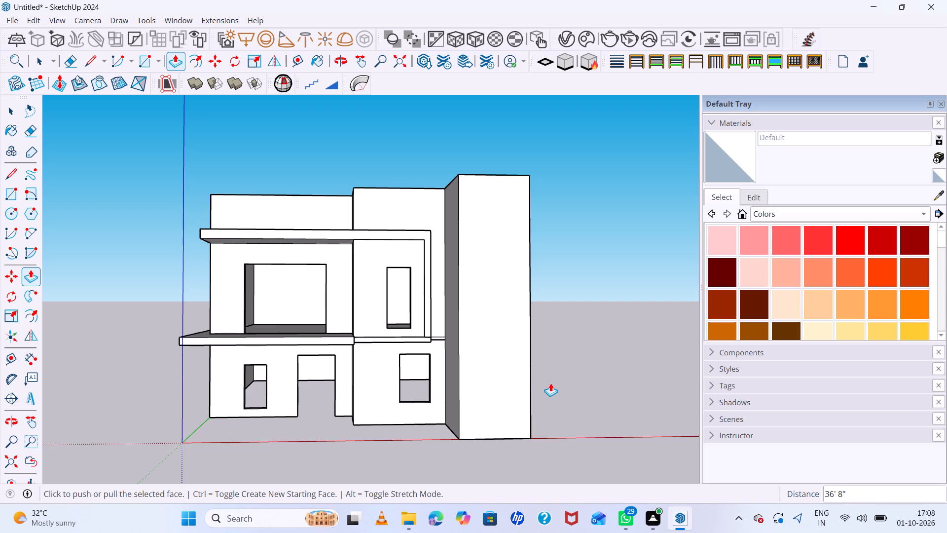
scroll(481, 341, "down", 5)
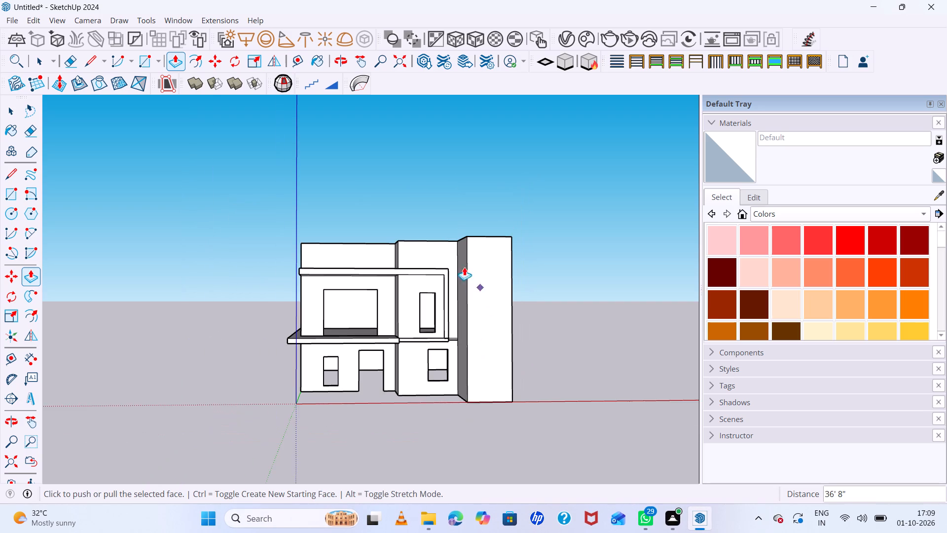
Draw a rectangle about 2' 6 9/16" by 1' 11 5/8" at the top of the tall front block's inner side face, beside the upper front wall.
scroll(429, 226, "up", 6)
middle_click_drag(461, 290, 441, 332)
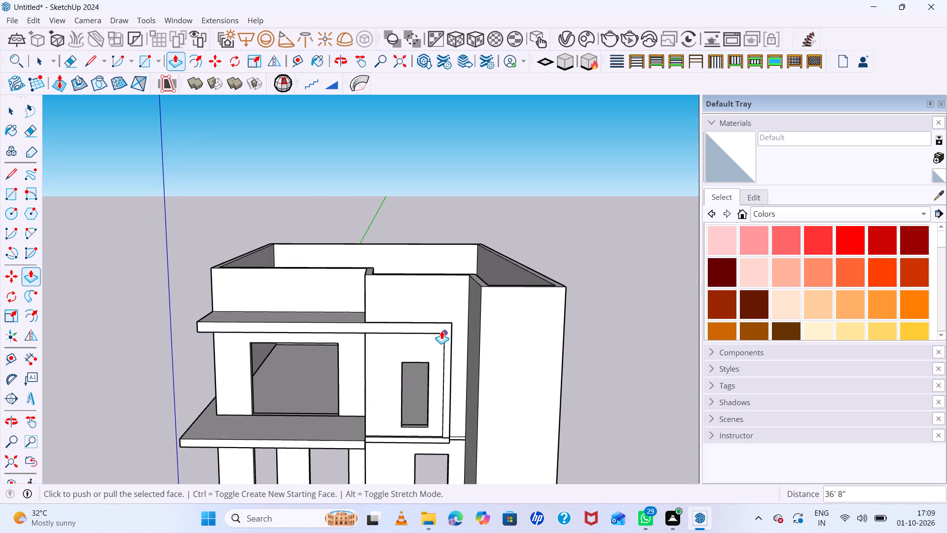
key("r")
middle_click_drag(529, 328, 545, 328)
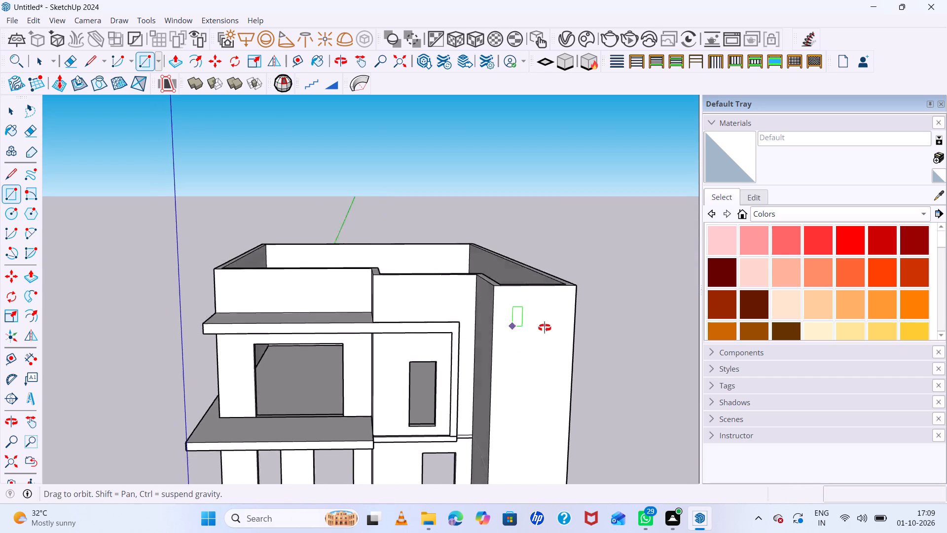
middle_click_drag(545, 328, 768, 314)
scroll(577, 259, "up", 6)
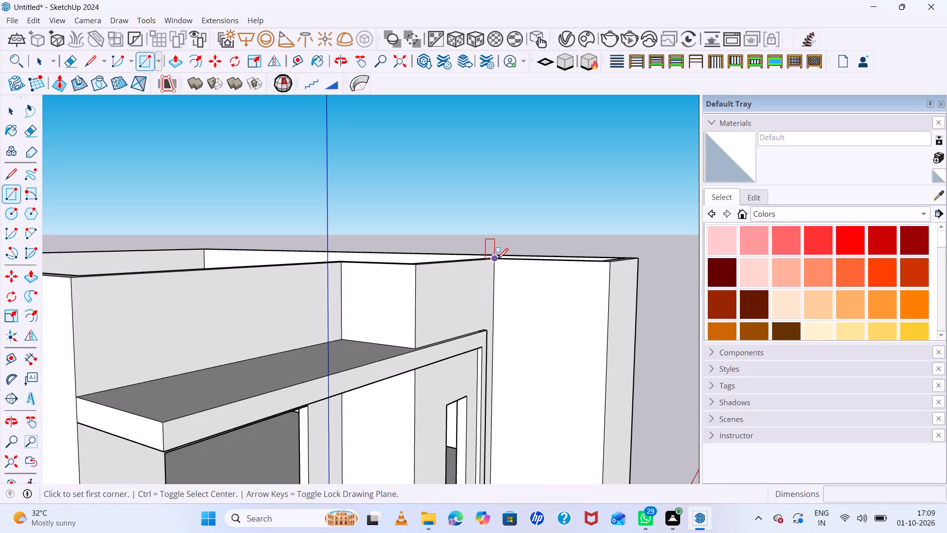
left_click(497, 259)
left_click(527, 287)
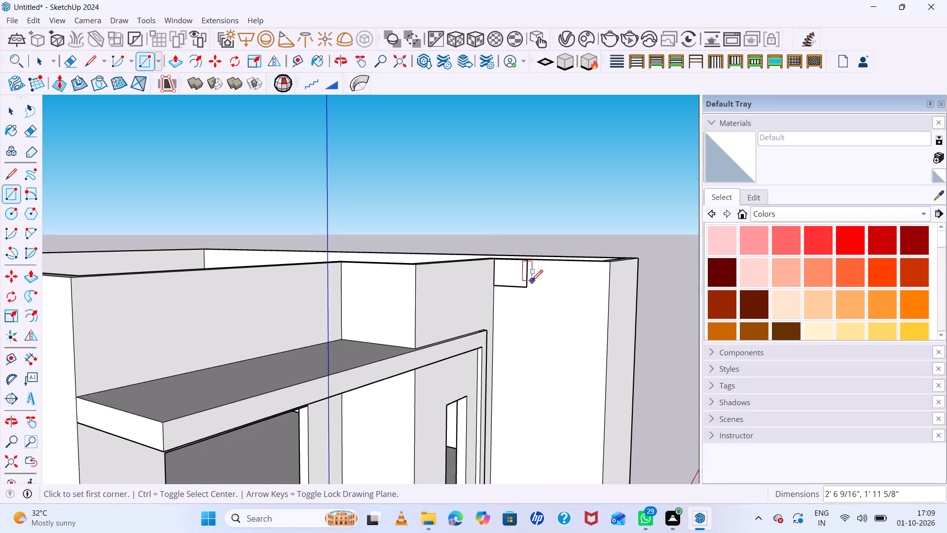
Push/Pull the rectangle 13' 5 1/16" along the top of the upper front wall, past the wall's outer corner.
key("p")
left_click(512, 266)
key("space")
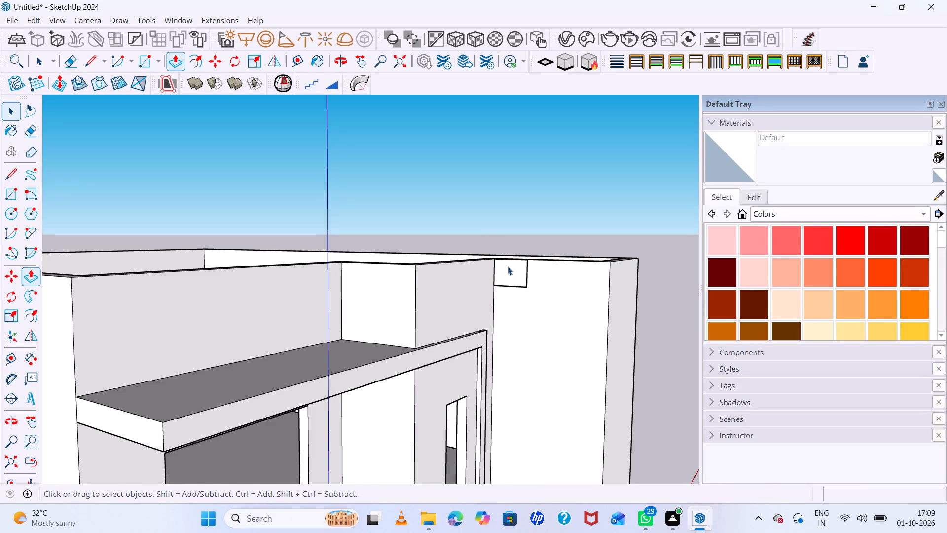
double_click(509, 269)
left_click(509, 269)
key("p")
left_click(509, 269)
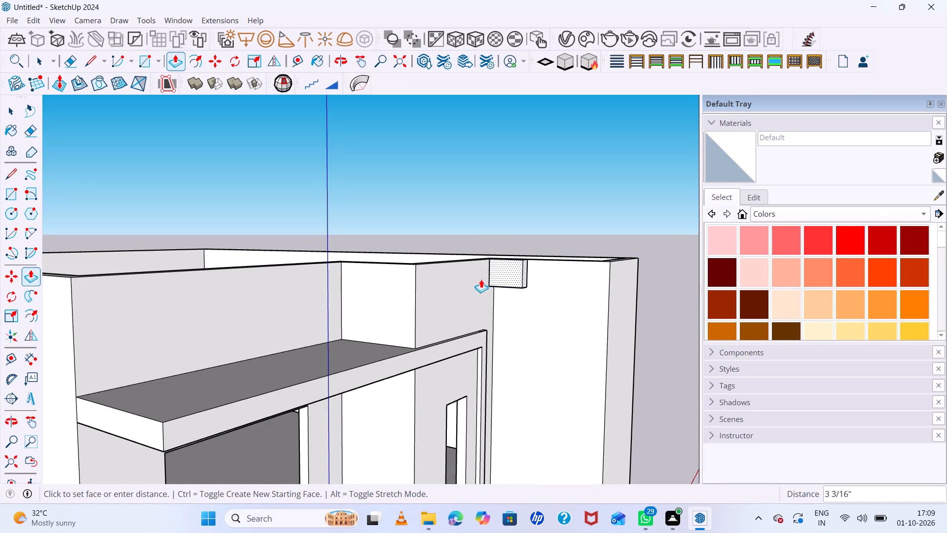
scroll(424, 290, "down", 5)
middle_click_drag(423, 291, 279, 352)
middle_click_drag(280, 352, 267, 192)
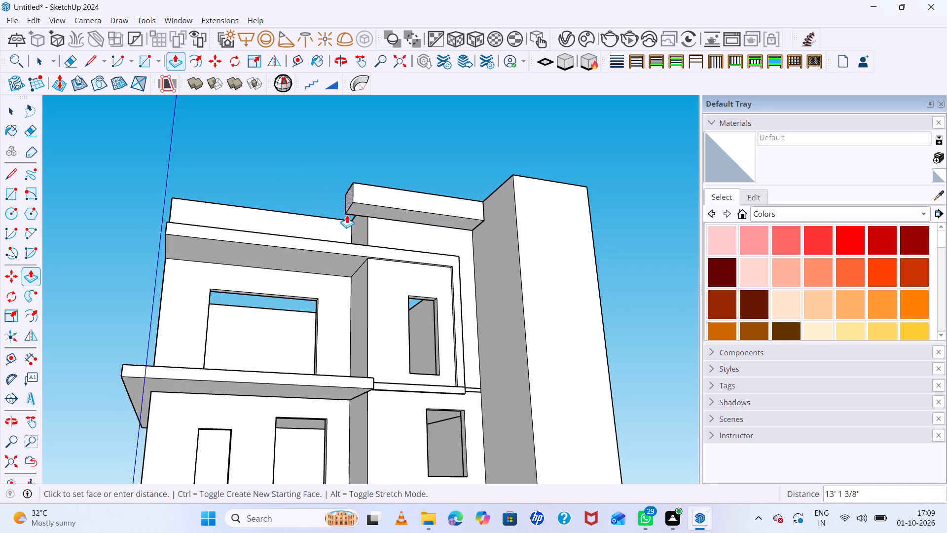
left_click(343, 216)
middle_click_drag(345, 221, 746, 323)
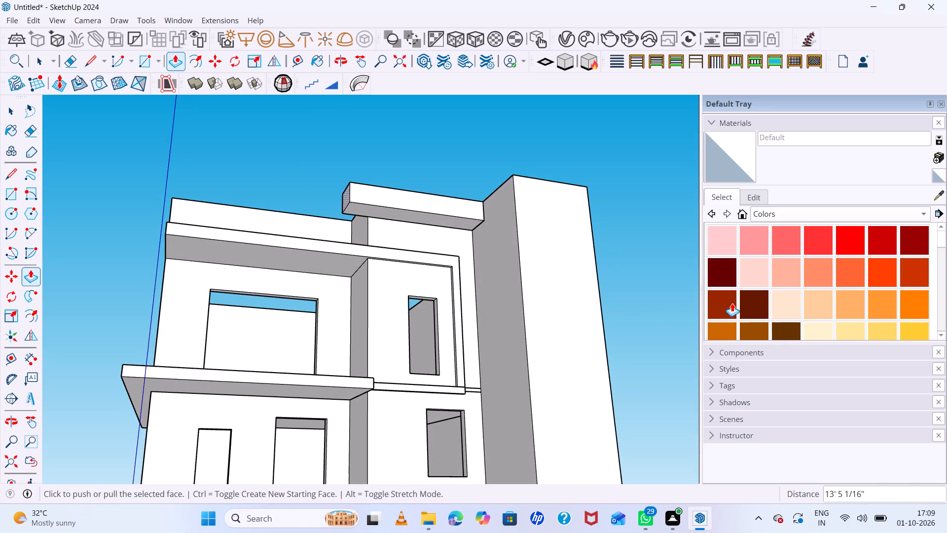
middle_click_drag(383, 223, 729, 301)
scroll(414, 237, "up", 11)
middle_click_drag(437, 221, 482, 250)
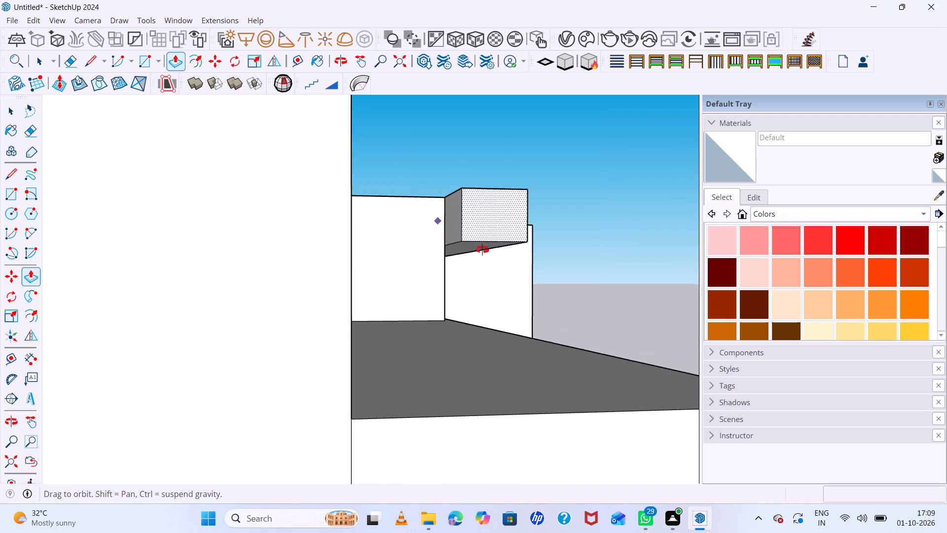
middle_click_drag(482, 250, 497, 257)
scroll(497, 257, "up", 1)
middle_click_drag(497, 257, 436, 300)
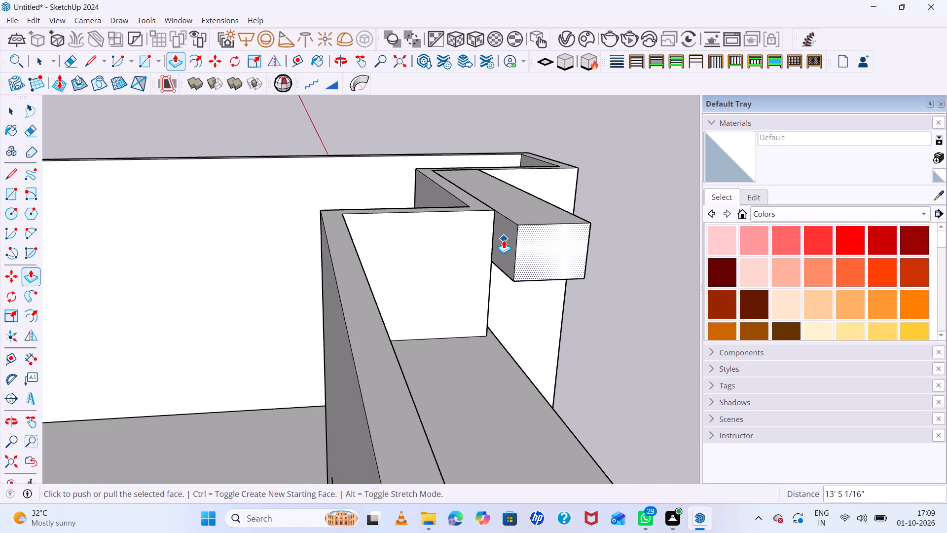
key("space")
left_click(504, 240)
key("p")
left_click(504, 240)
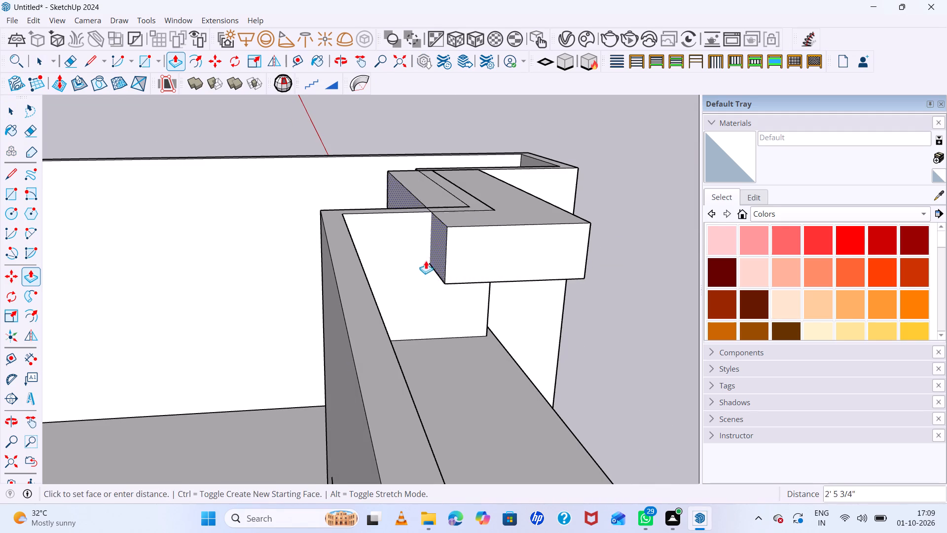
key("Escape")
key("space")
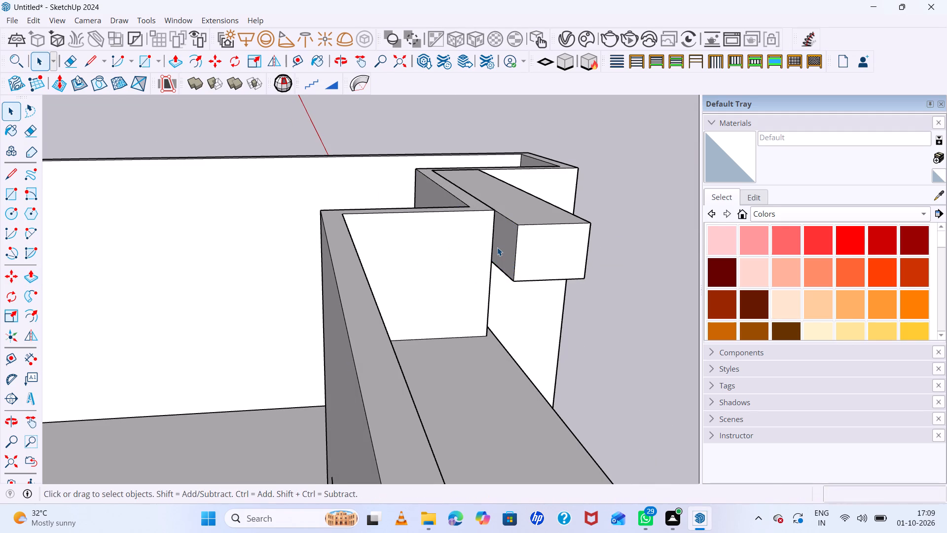
Draw a rectangle of about 2' 6 1/16" by 1' 11 5/8" over the rear face of the top band's overhang beyond the wall corner.
type("r")
scroll(493, 212, "up", 10)
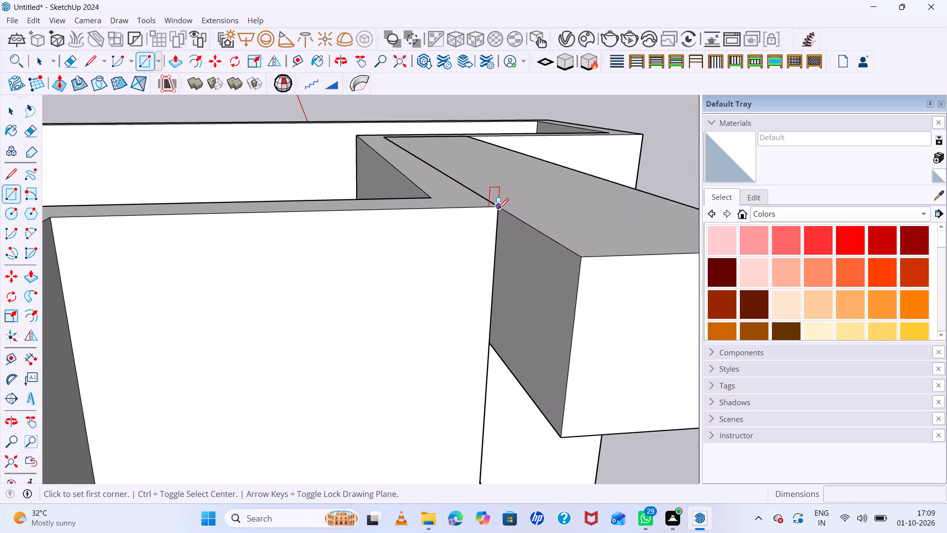
left_click(498, 209)
left_click(561, 436)
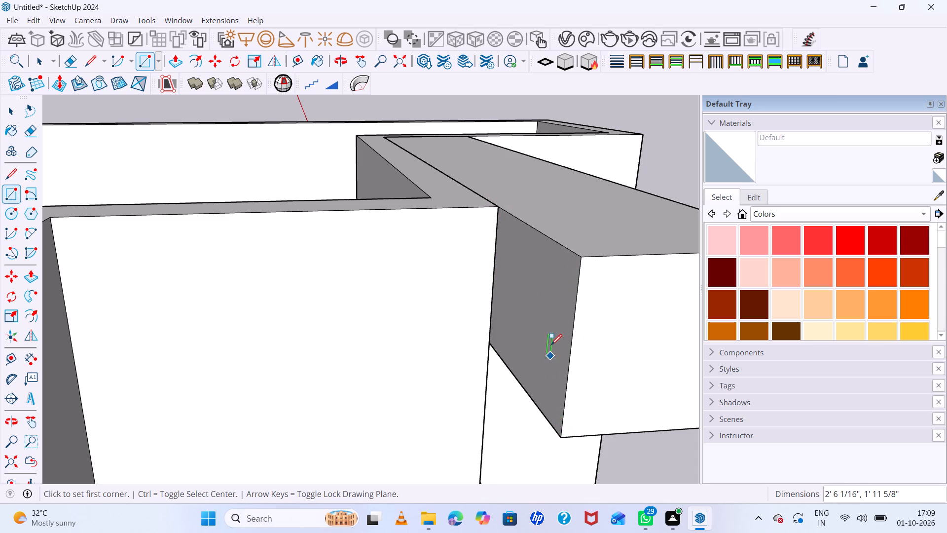
Push/Pull the overhang's rear face 5' 8 1/8" back along the return wall to the recessed front wall.
key("p")
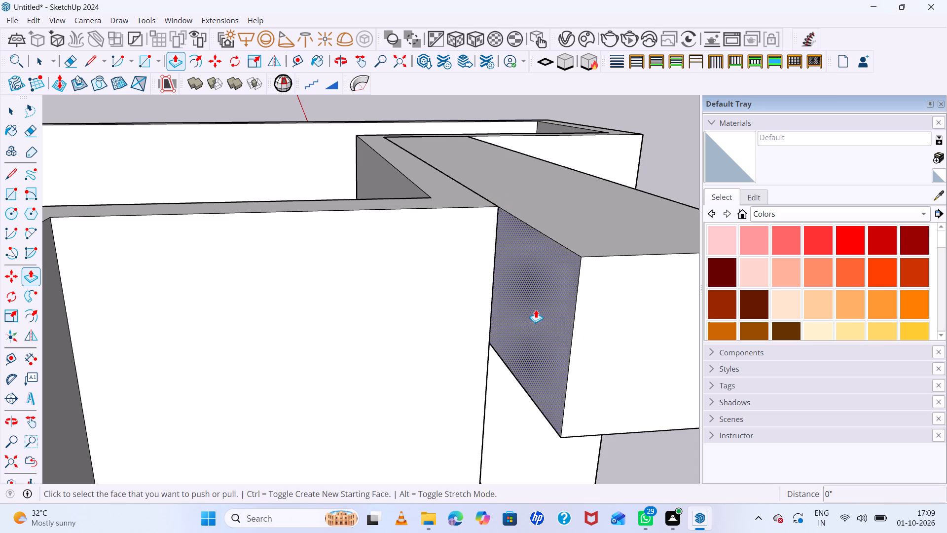
left_click(536, 309)
scroll(422, 357, "down", 7)
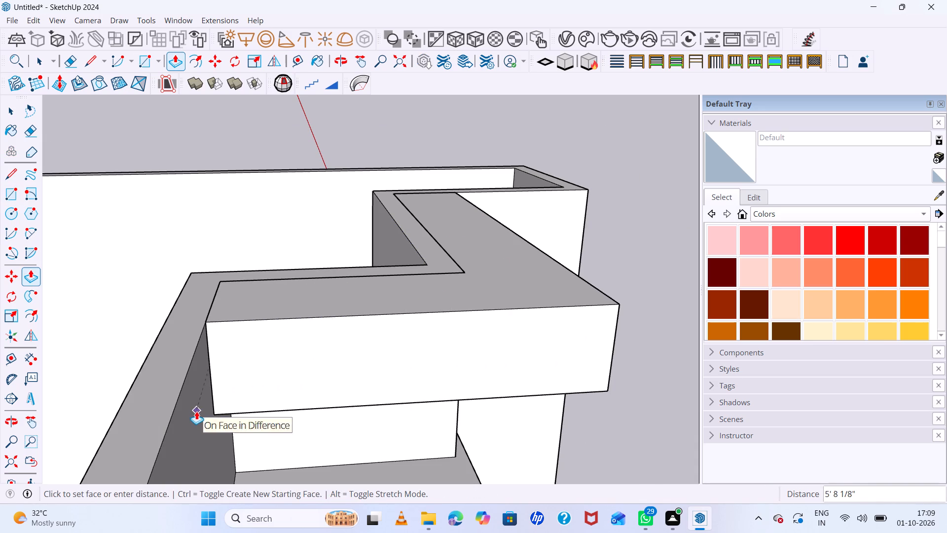
left_click(196, 411)
Push/Pull the L-shaped top band's underside upward about 7 5/16" to make the band thinner.
scroll(316, 384, "down", 7)
middle_click_drag(473, 374, 10, 219)
scroll(119, 212, "down", 12)
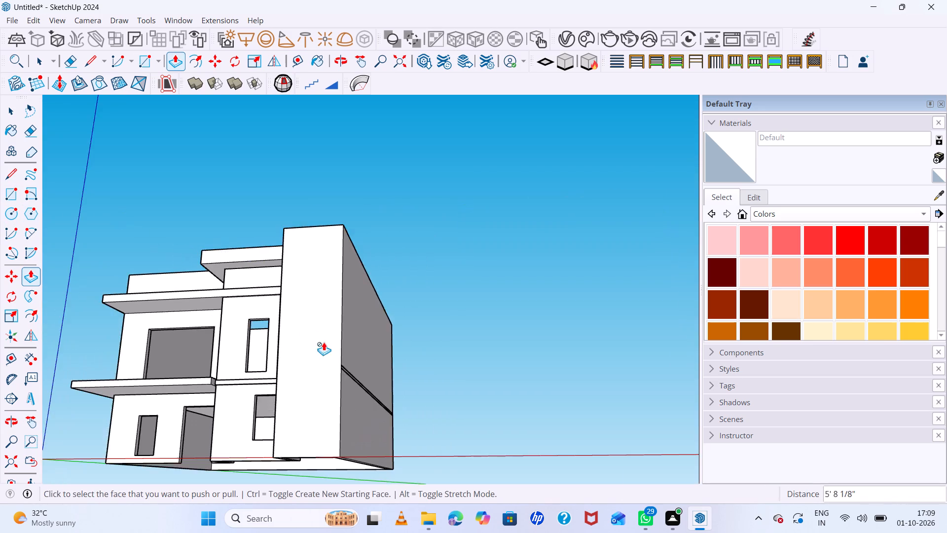
middle_click_drag(324, 343, 546, 410)
scroll(349, 256, "up", 6)
middle_click_drag(445, 336, 404, 234)
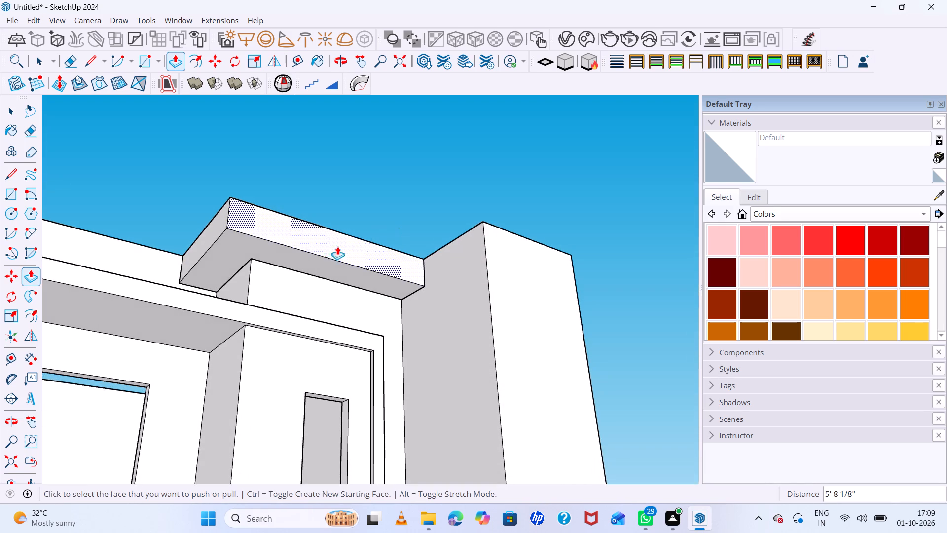
left_click(313, 270)
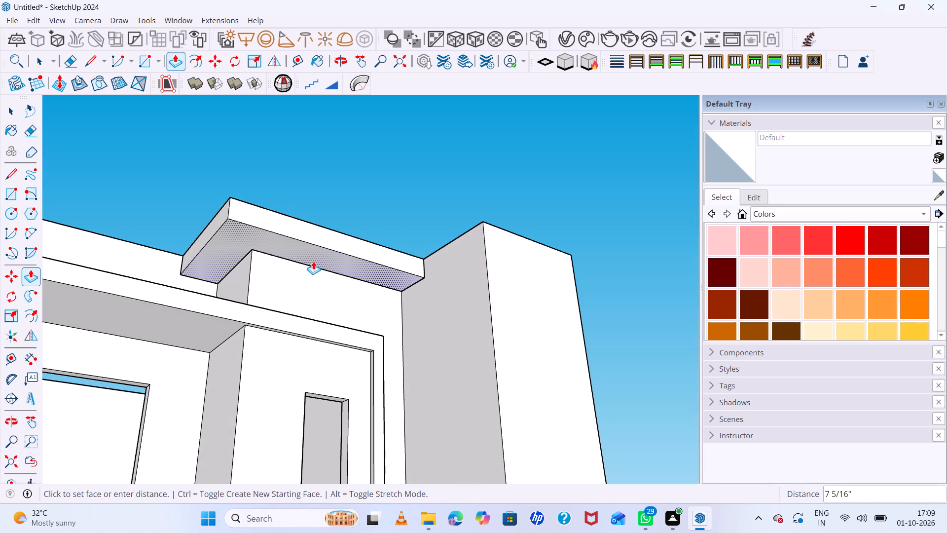
left_click(313, 261)
Push/Pull the top band's underside upward about another 5 3/4".
scroll(418, 237, "down", 5)
middle_click_drag(426, 250, 282, 445)
scroll(407, 322, "down", 7)
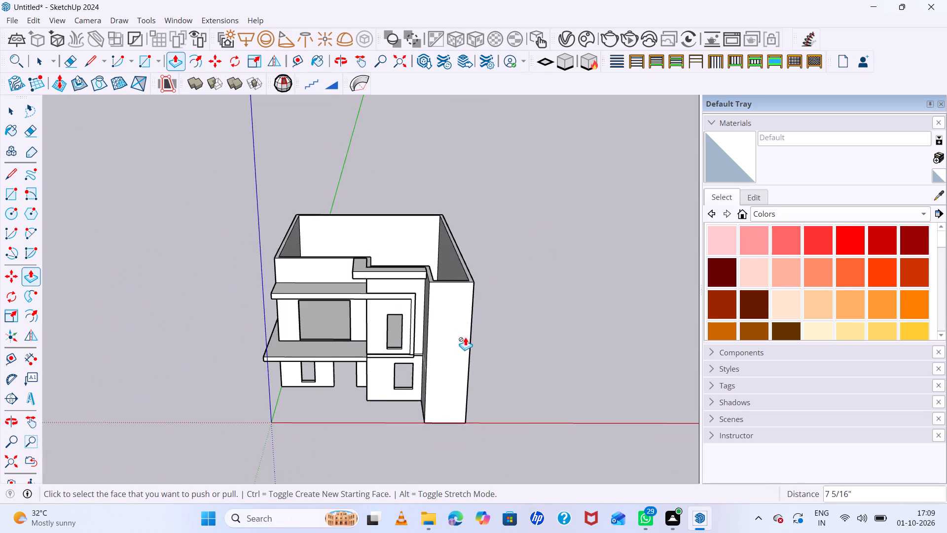
middle_click_drag(467, 319, 471, 190)
scroll(492, 278, "up", 6)
scroll(510, 333, "down", 3)
middle_click_drag(523, 359, 604, 366)
scroll(340, 183, "up", 5)
scroll(440, 268, "up", 1)
middle_click_drag(413, 219, 305, 206)
scroll(309, 269, "up", 3)
left_click(300, 276)
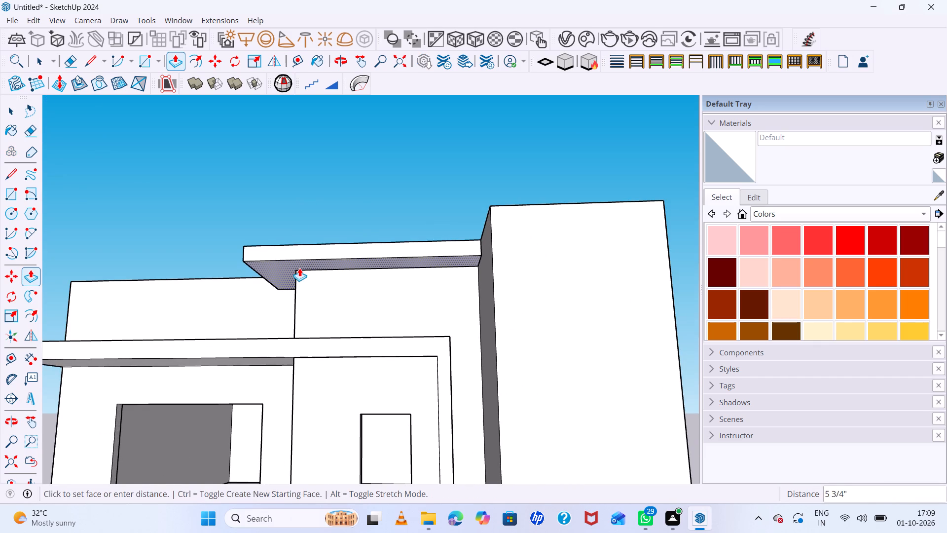
left_click(299, 268)
Examine the top band and the whole house from the front, above, the side wall and the front corner.
scroll(352, 236, "down", 6)
middle_click_drag(378, 236, 394, 304)
scroll(448, 327, "down", 7)
middle_click_drag(495, 366, 503, 290)
scroll(503, 290, "up", 1)
scroll(320, 343, "up", 6)
scroll(458, 370, "down", 6)
middle_click_drag(520, 386, 529, 532)
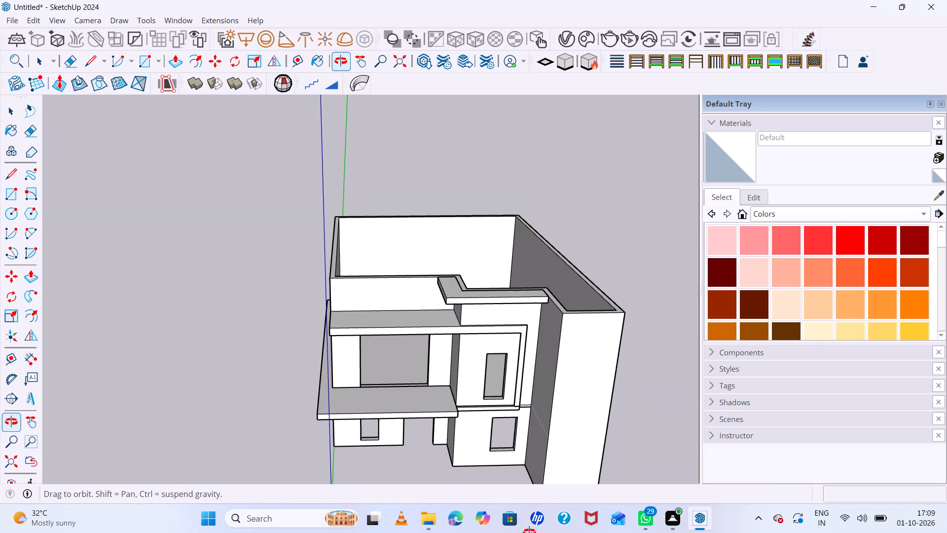
middle_click_drag(529, 532, 208, 289)
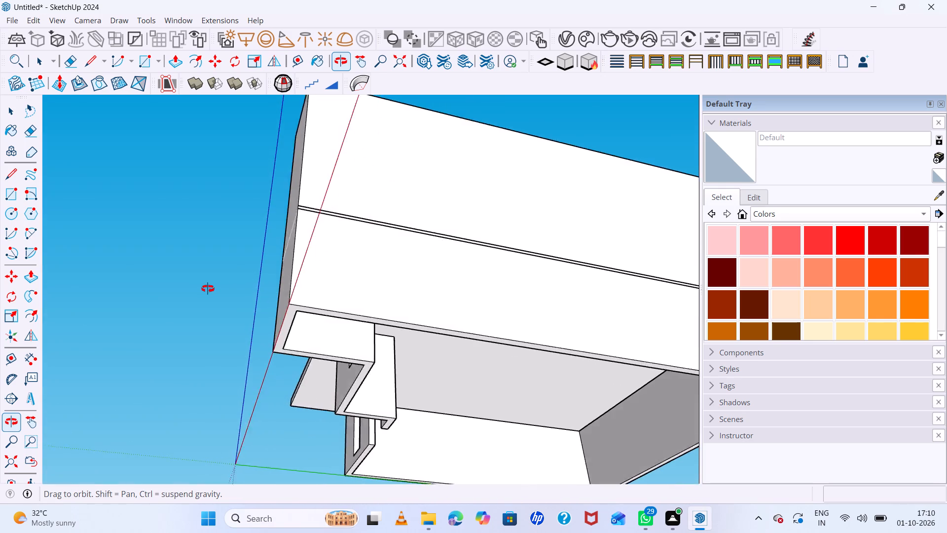
middle_click_drag(208, 289, 690, 447)
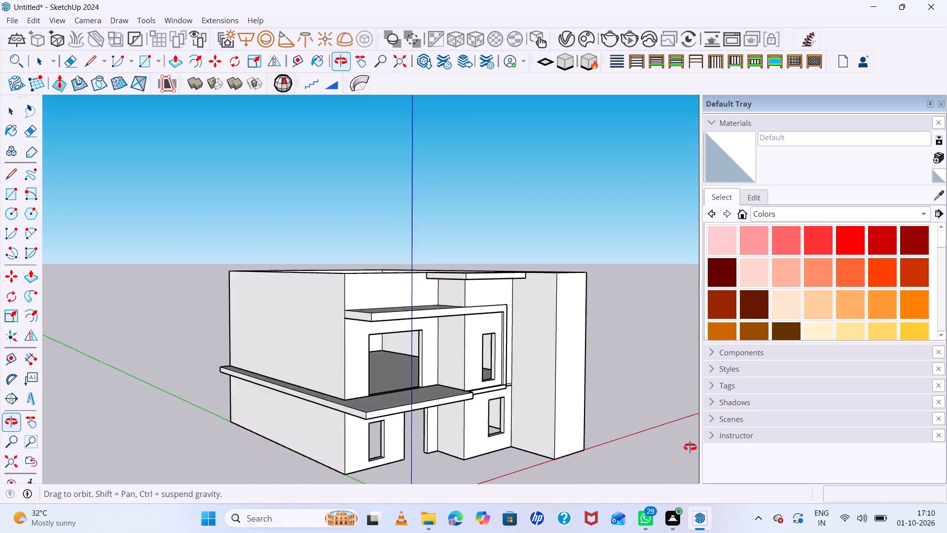
middle_click_drag(690, 447, 539, 462)
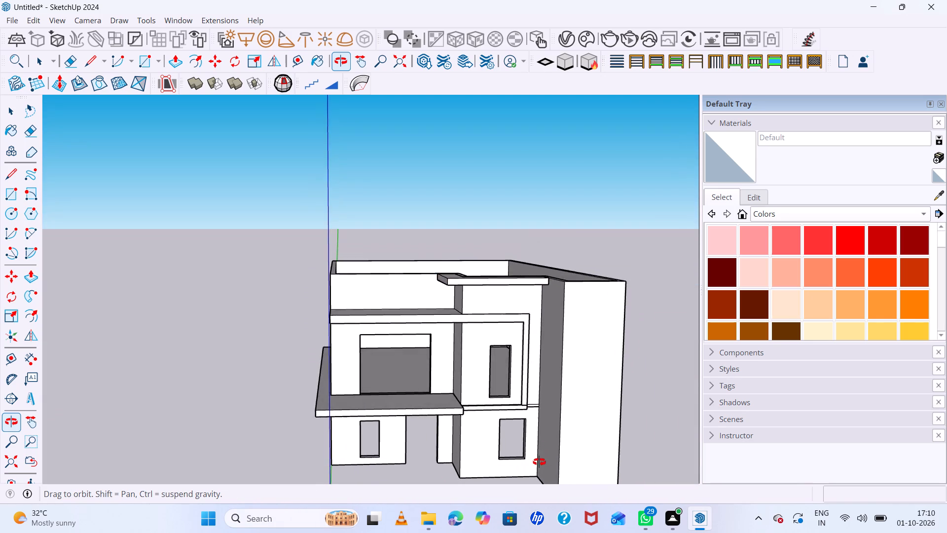
Inside the intermediate floor slab's group, copy the whole slab about 18' 7/8" straight up to the top of the outer walls.
middle_click_drag(539, 462, 195, 335)
scroll(534, 334, "up", 1)
key("space")
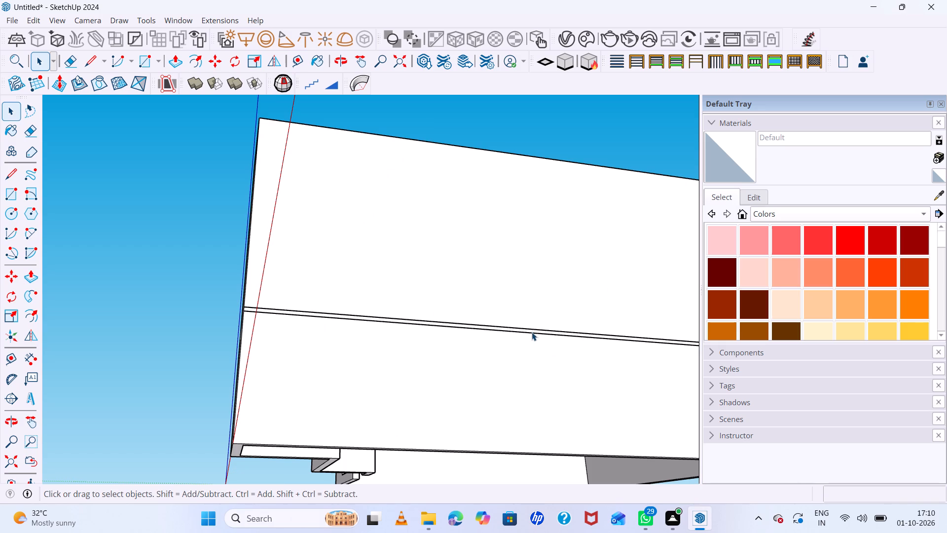
double_click(532, 332)
triple_click(532, 332)
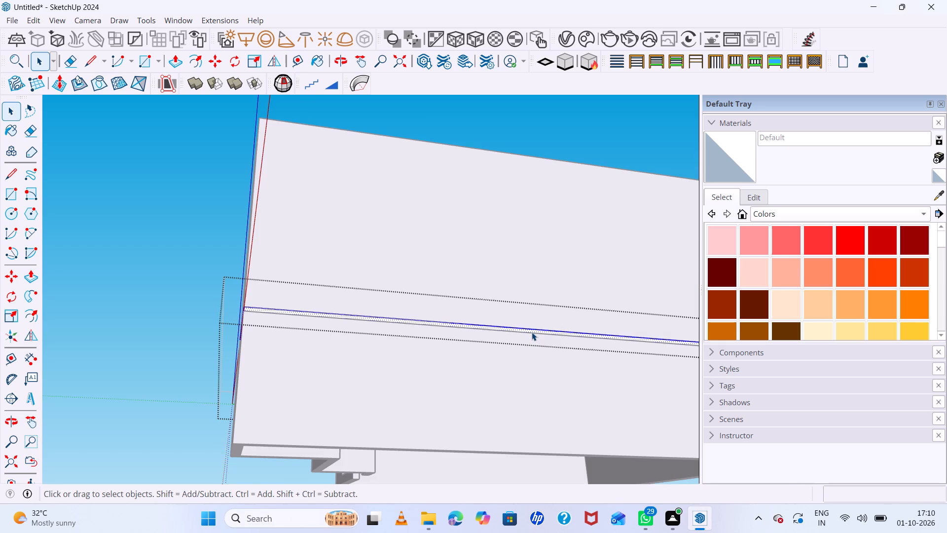
key("m")
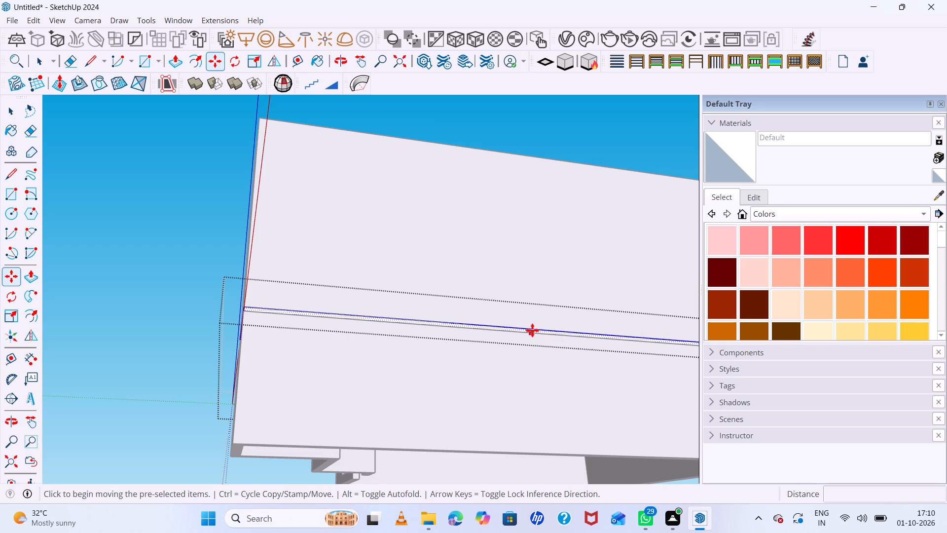
left_click(532, 330)
scroll(540, 186, "down", 6)
middle_click_drag(538, 190, 537, 435)
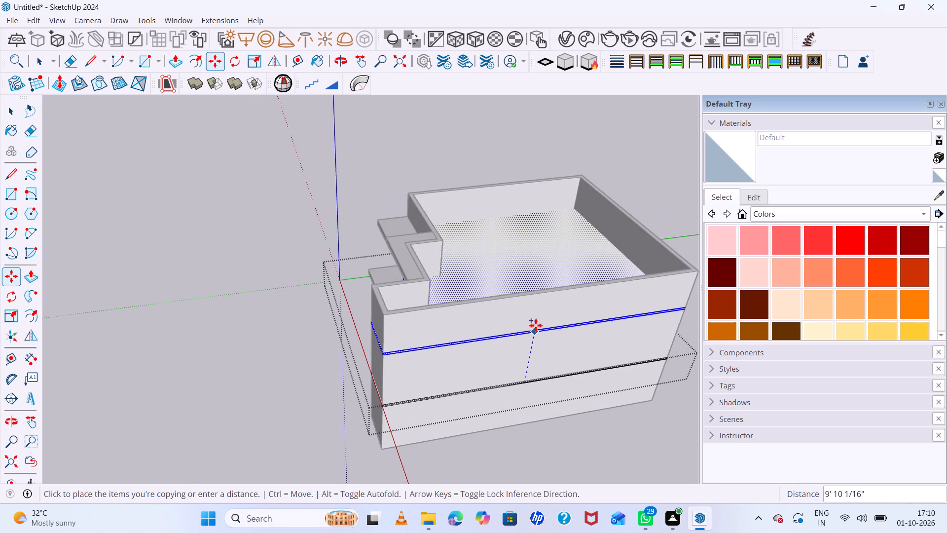
left_click(542, 290)
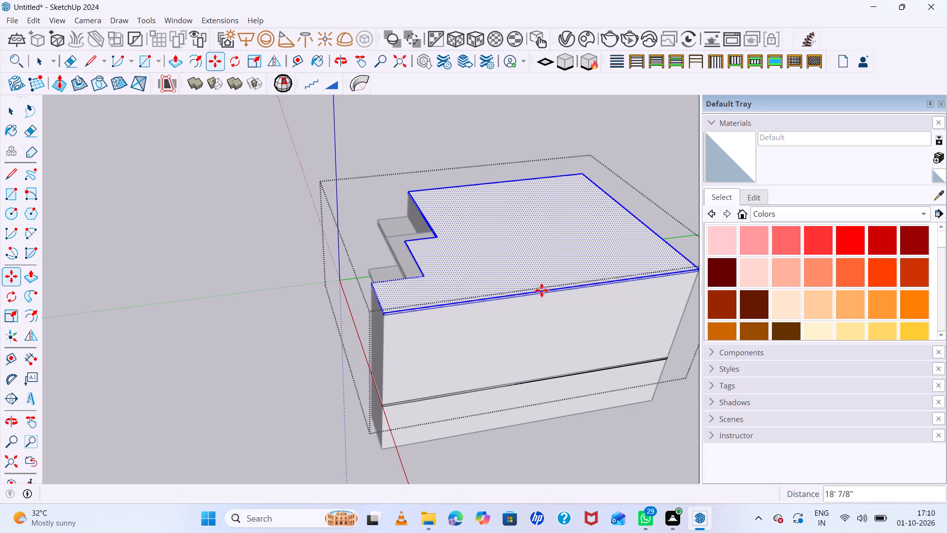
scroll(506, 297, "down", 6)
middle_click_drag(498, 334, 783, 211)
key("space")
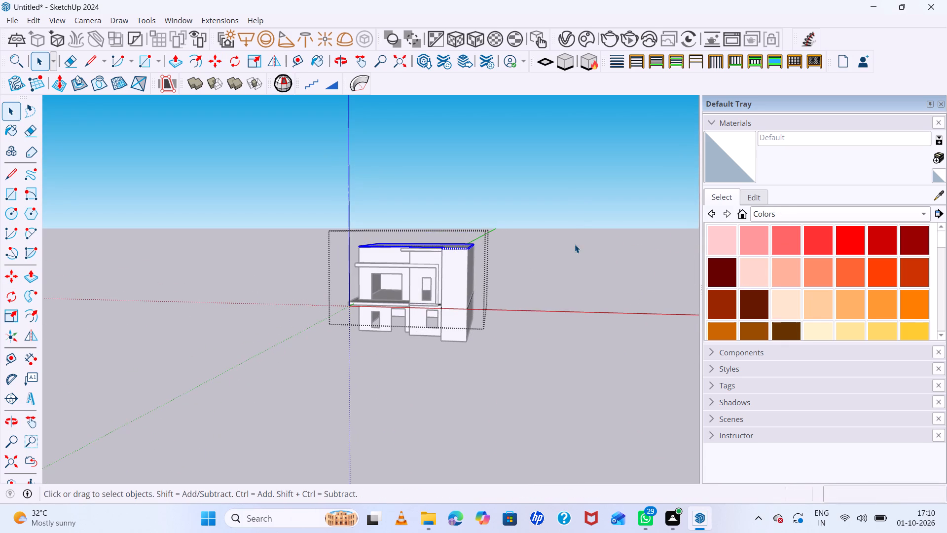
left_click(575, 244)
Examine the roof slab from above and close up where its front edge meets the projecting top band.
scroll(570, 263, "down", 5)
middle_click_drag(524, 288, 554, 410)
scroll(464, 213, "up", 11)
middle_click_drag(521, 308, 522, 258)
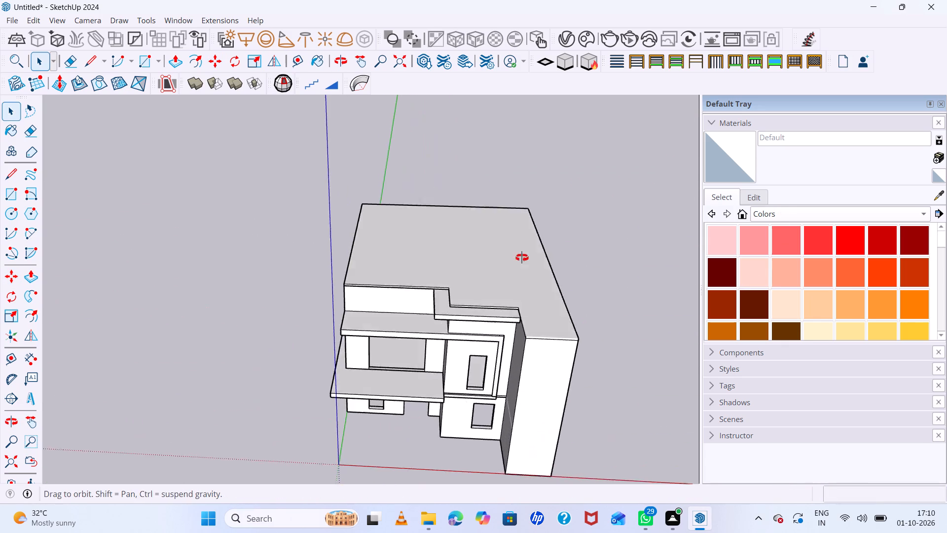
middle_click_drag(522, 258, 387, 336)
scroll(461, 381, "up", 6)
middle_click_drag(461, 363, 524, 233)
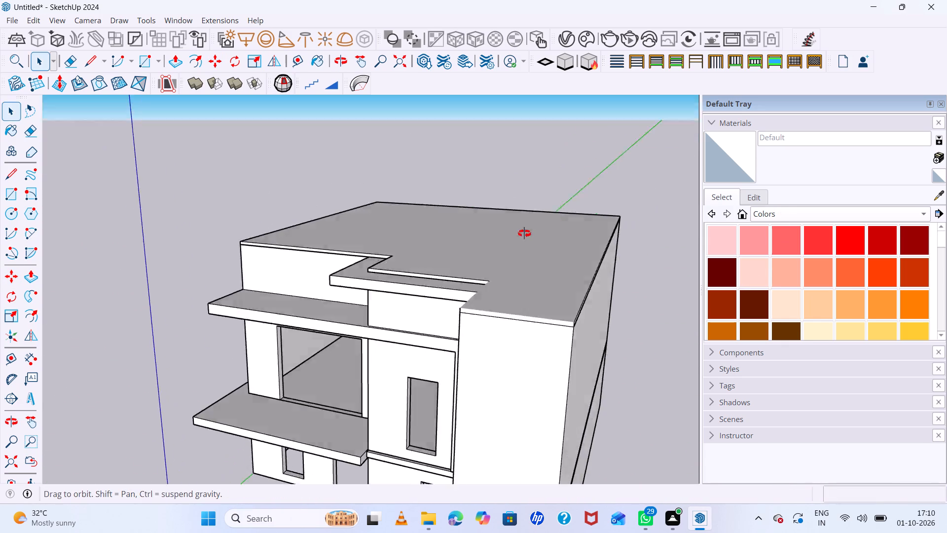
middle_click_drag(524, 233, 529, 228)
scroll(541, 274, "up", 10)
middle_click_drag(526, 225, 529, 259)
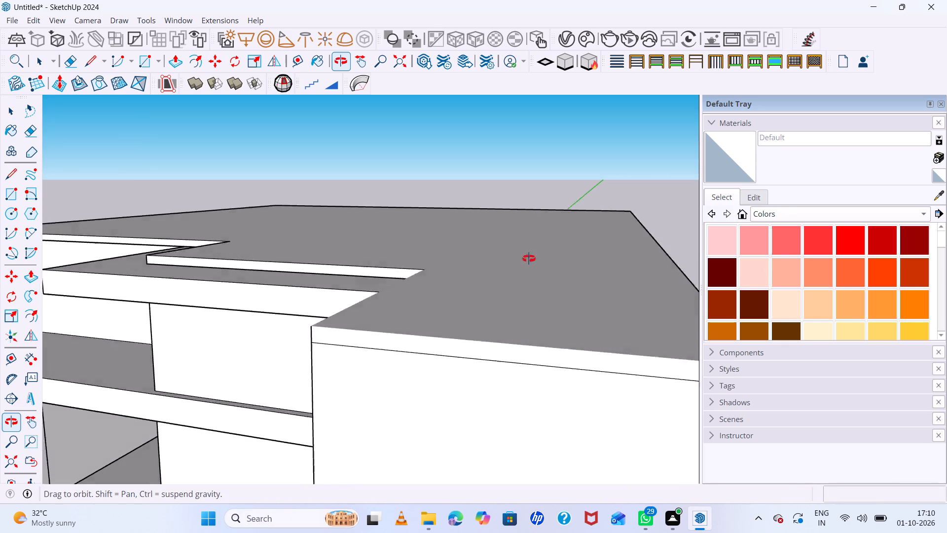
middle_click_drag(529, 259, 637, 221)
scroll(373, 243, "up", 3)
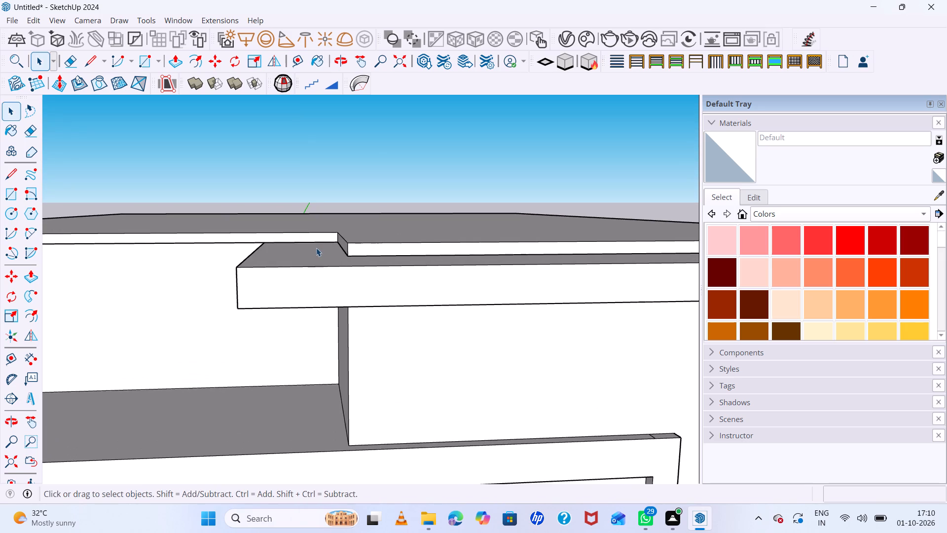
Push/Pull the projecting top band's upper face 4" up, flush with the roof slab's top surface.
left_click(316, 248)
middle_click_drag(318, 251, 323, 358)
key("p")
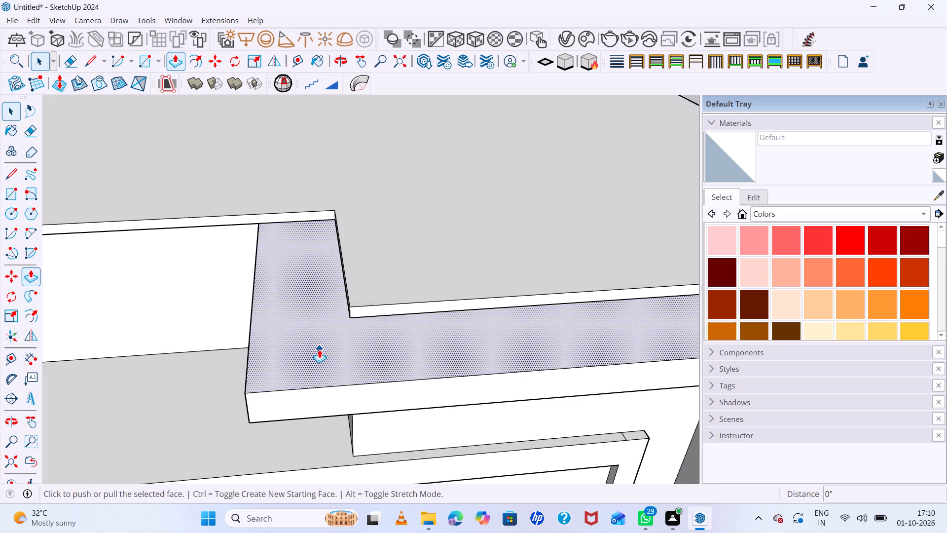
left_click(319, 349)
middle_click_drag(339, 332, 303, 387)
scroll(352, 342, "up", 5)
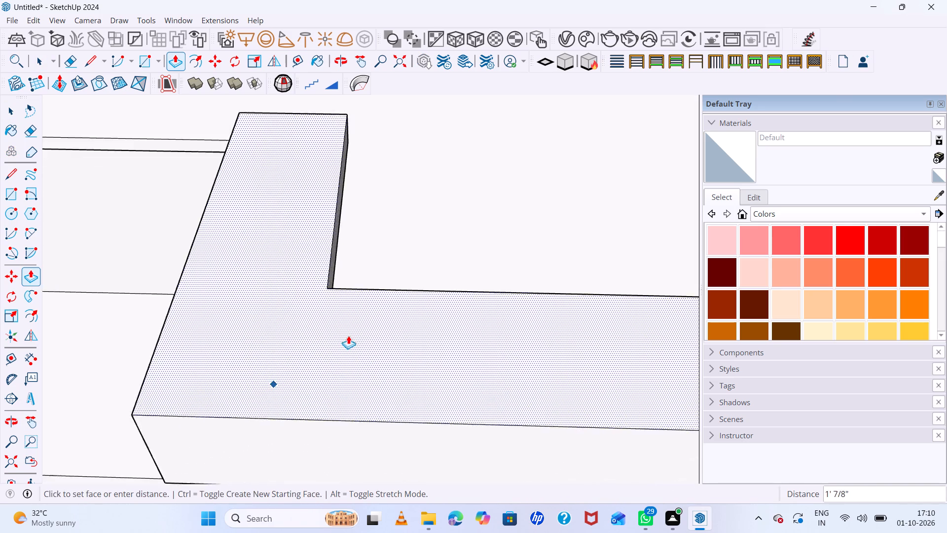
scroll(348, 336, "up", 1)
middle_click_drag(338, 299, 273, 415)
scroll(319, 363, "up", 3)
left_click(317, 354)
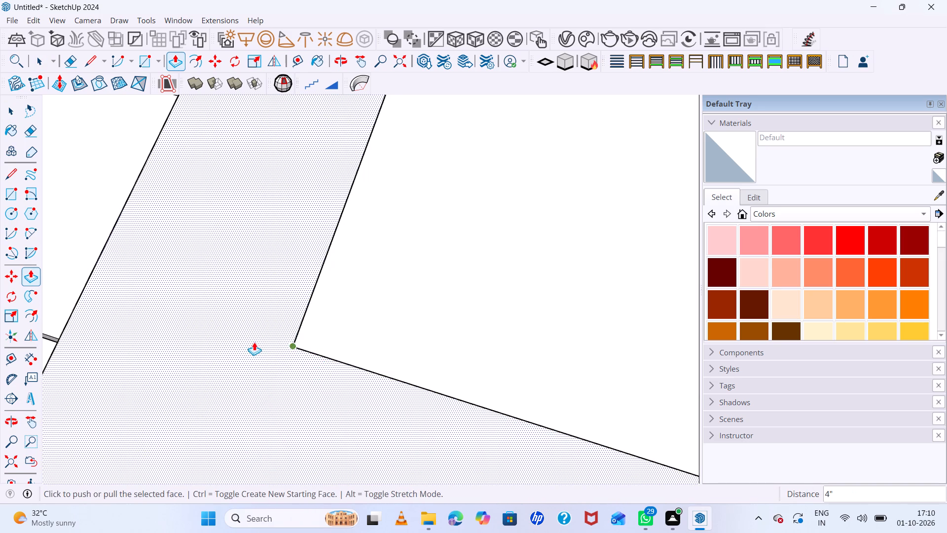
scroll(254, 342, "down", 13)
middle_click_drag(264, 398, 385, 214)
scroll(380, 216, "down", 14)
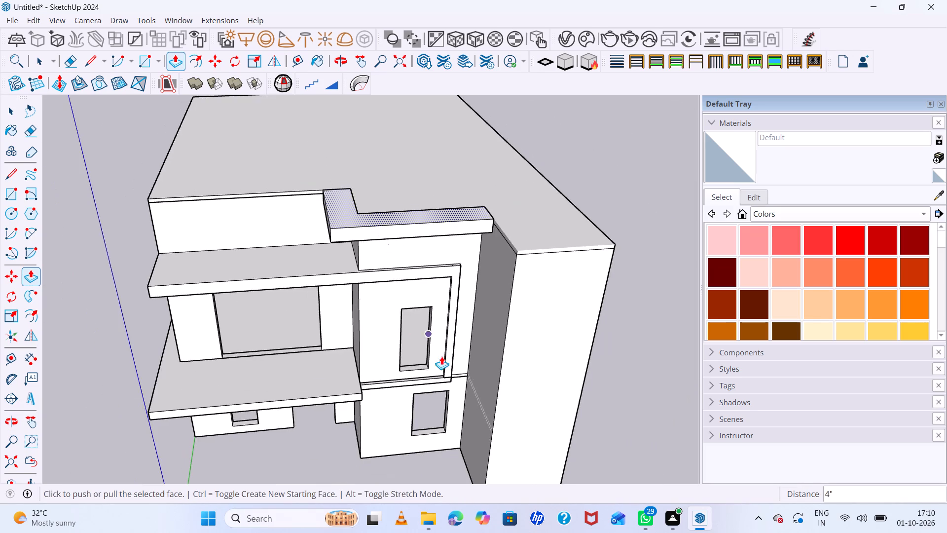
middle_click_drag(441, 356, 464, 152)
key("space")
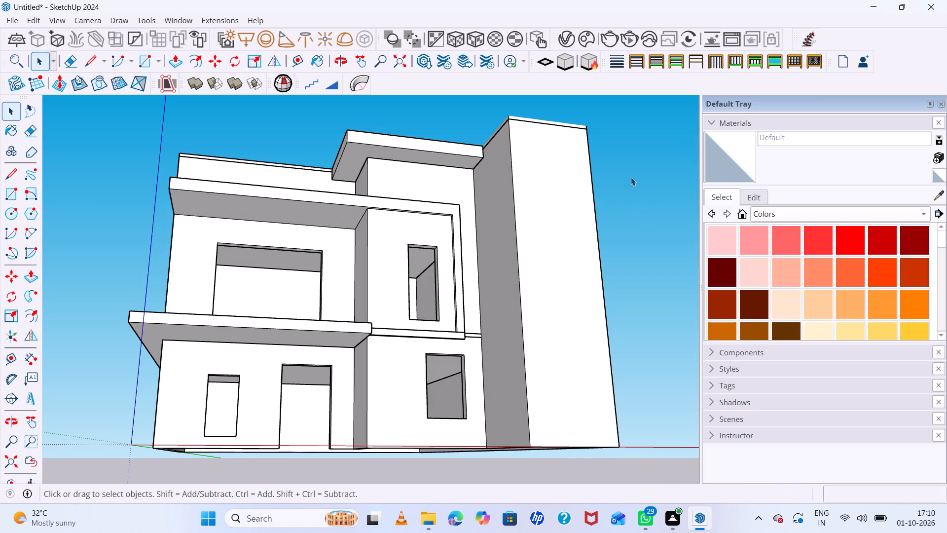
key("space")
left_click(631, 178)
Examine the whole house from the front and side, then the roof line above the large upper window.
scroll(632, 182, "down", 6)
middle_click_drag(640, 211, 532, 278)
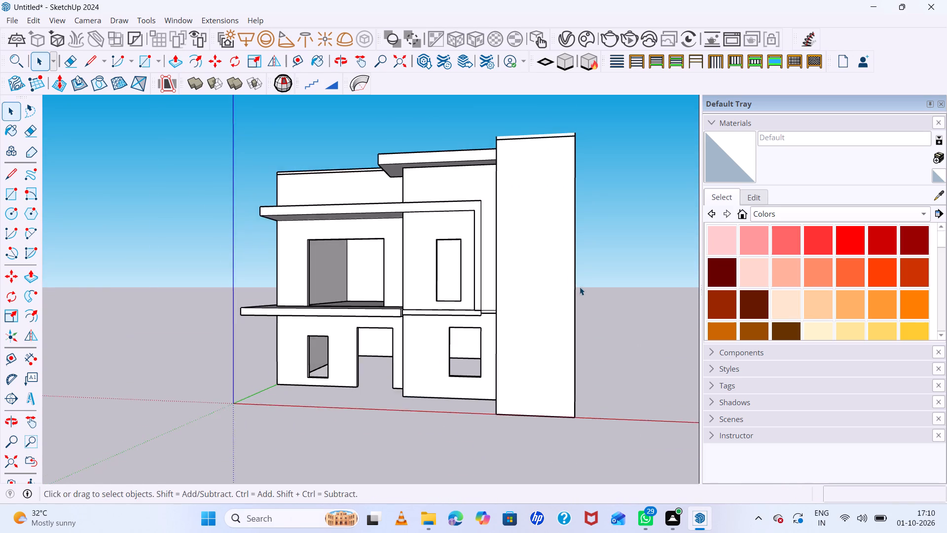
scroll(580, 287, "up", 5)
middle_click_drag(593, 287, 639, 354)
scroll(640, 346, "down", 7)
middle_click_drag(666, 329, 656, 258)
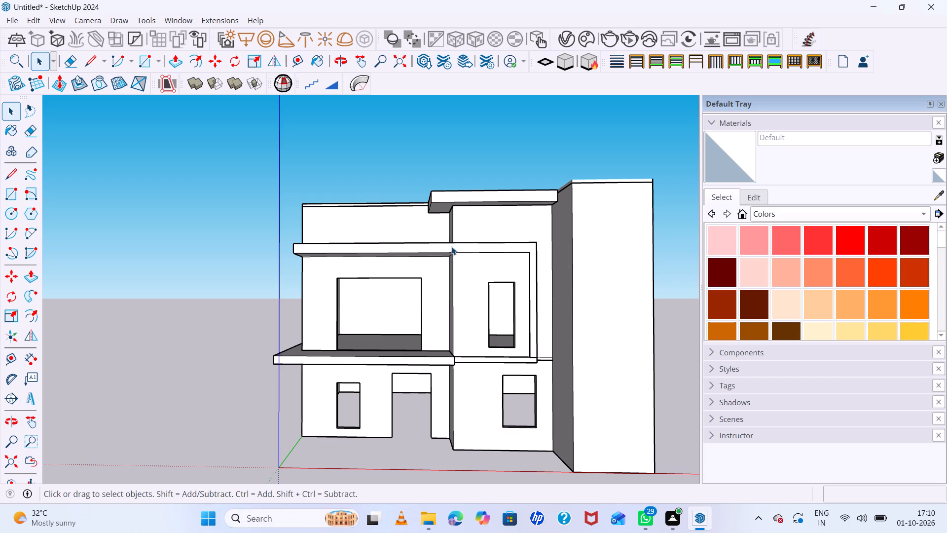
scroll(365, 222, "down", 5)
middle_click_drag(369, 228, 397, 286)
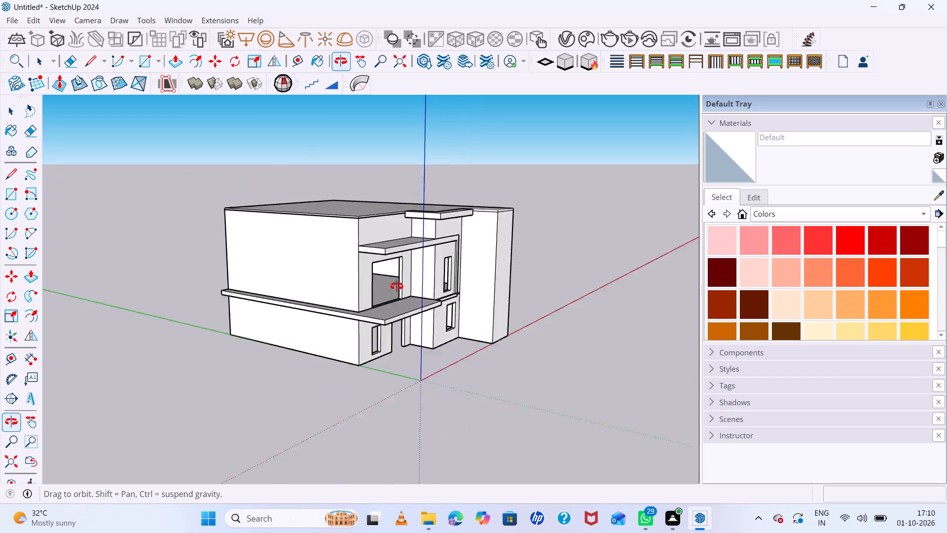
middle_click_drag(397, 286, 338, 193)
scroll(359, 206, "up", 12)
middle_click_drag(352, 216, 356, 246)
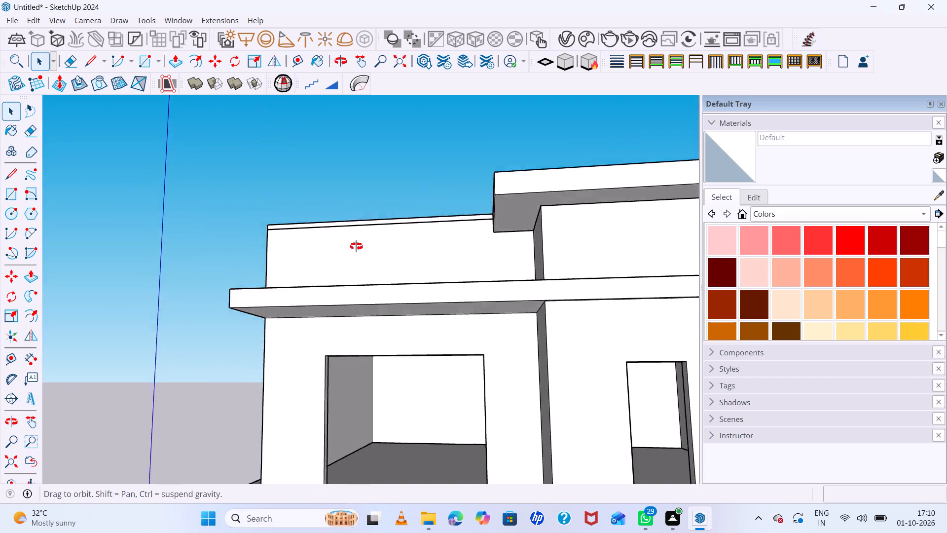
middle_click_drag(356, 246, 368, 305)
scroll(338, 303, "up", 6)
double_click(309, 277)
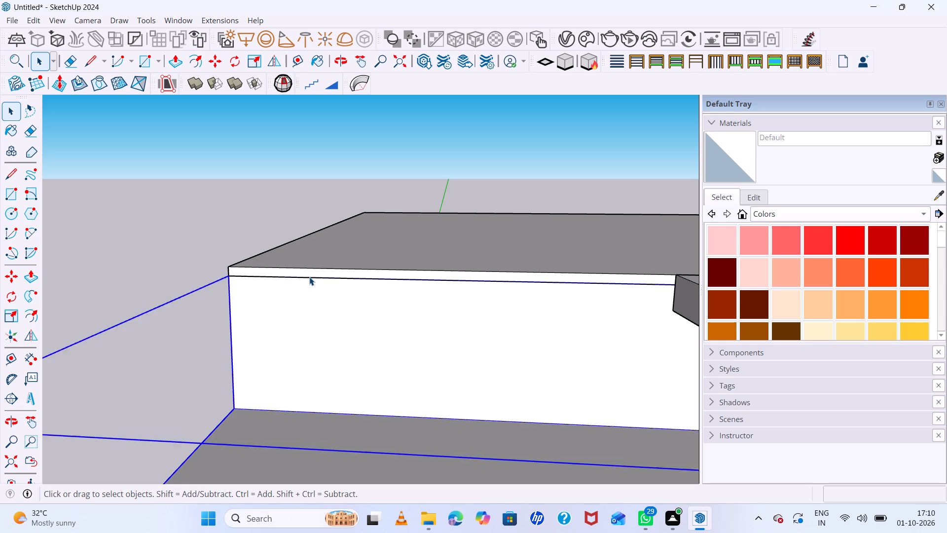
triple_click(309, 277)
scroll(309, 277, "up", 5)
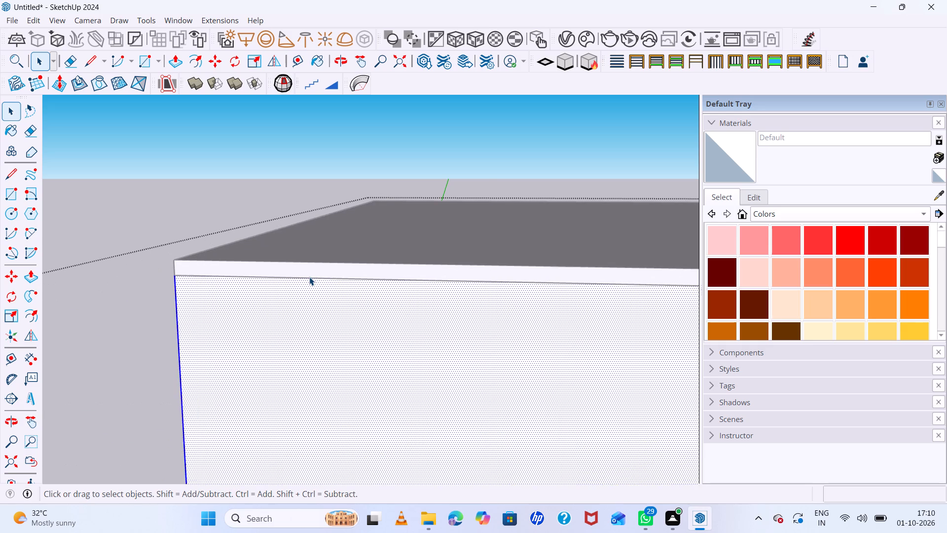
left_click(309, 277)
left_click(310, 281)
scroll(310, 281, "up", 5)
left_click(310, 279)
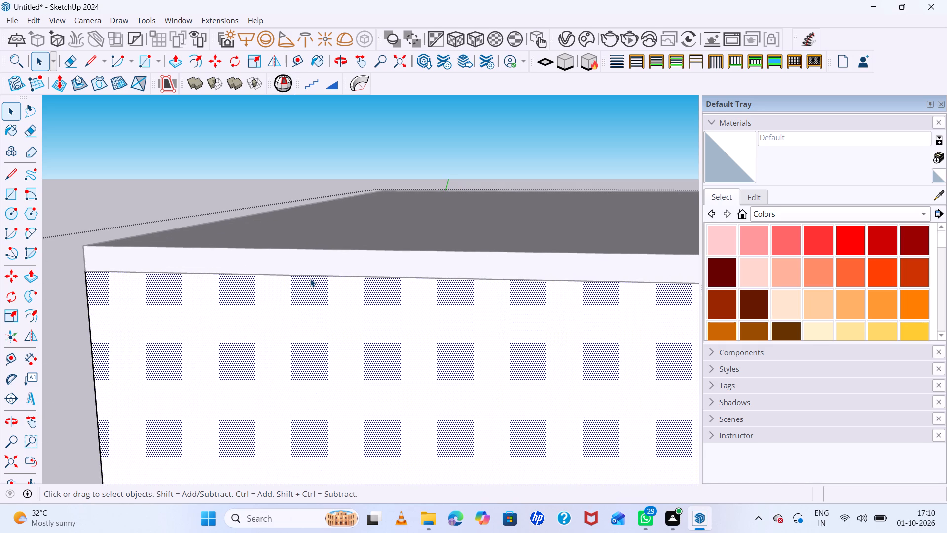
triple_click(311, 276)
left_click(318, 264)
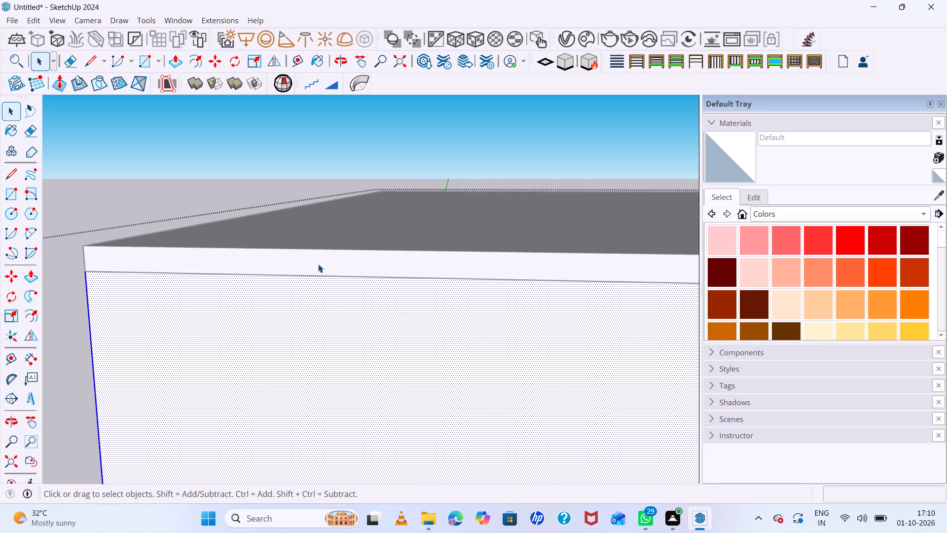
Inside the slab group, hide the roof slab's lower front edge above the large upper window's wall.
scroll(318, 264, "up", 6)
double_click(318, 264)
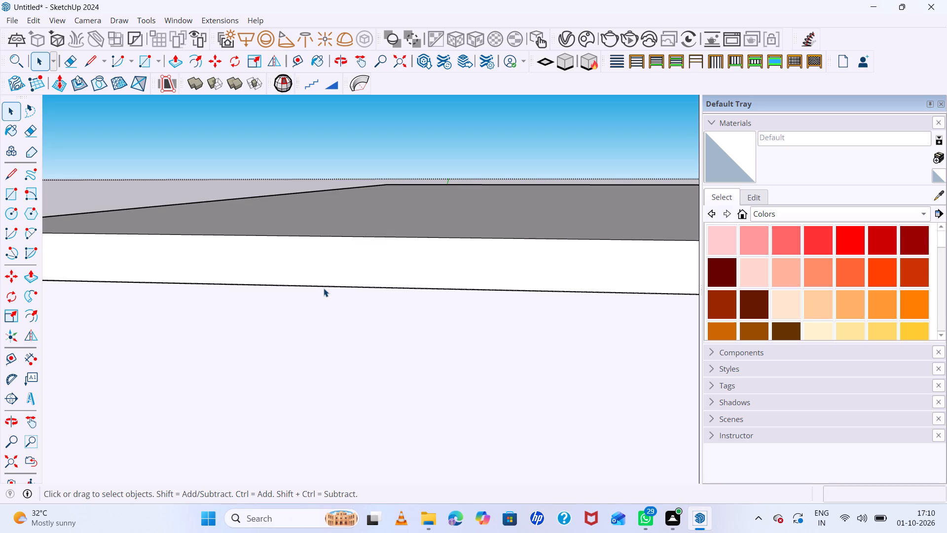
double_click(326, 281)
left_click(327, 287)
right_click(327, 287)
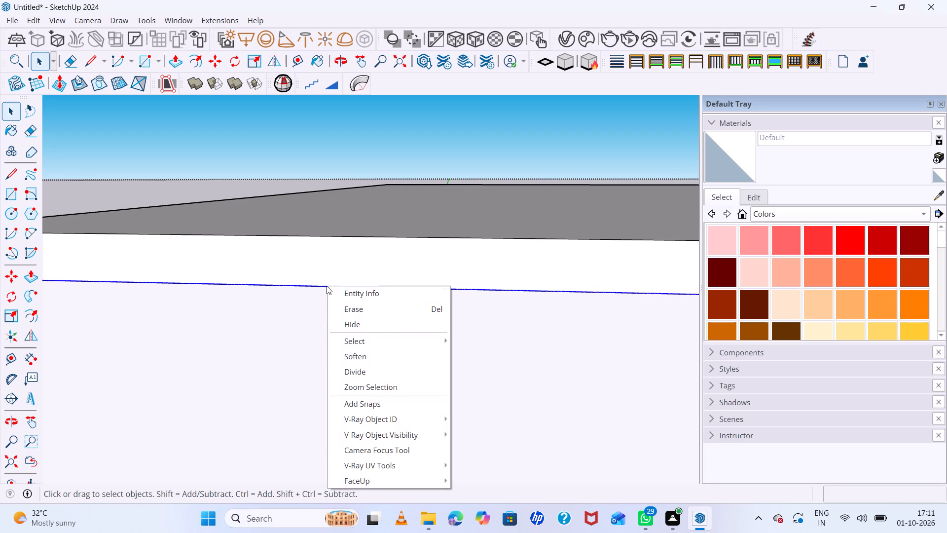
left_click(379, 327)
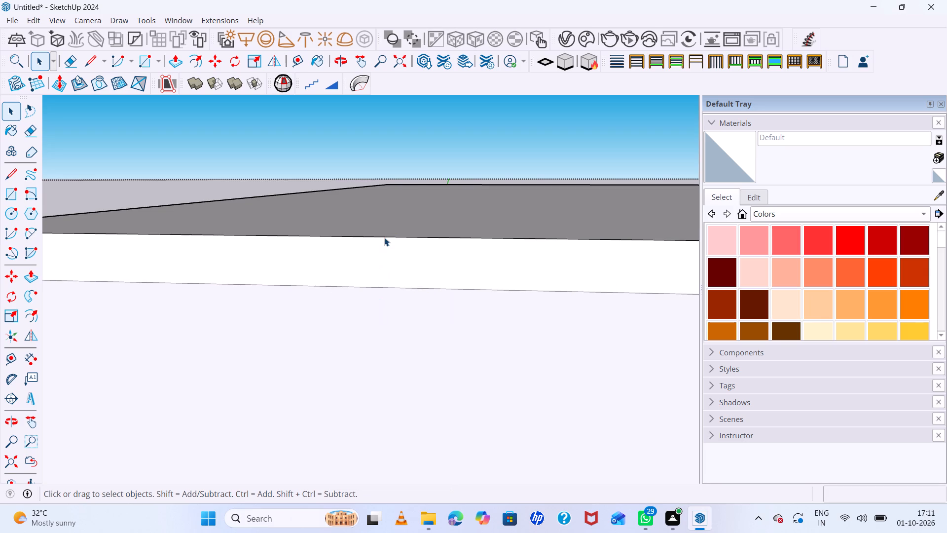
left_click(384, 237)
scroll(384, 245, "down", 13)
left_click(163, 203)
scroll(211, 231, "down", 7)
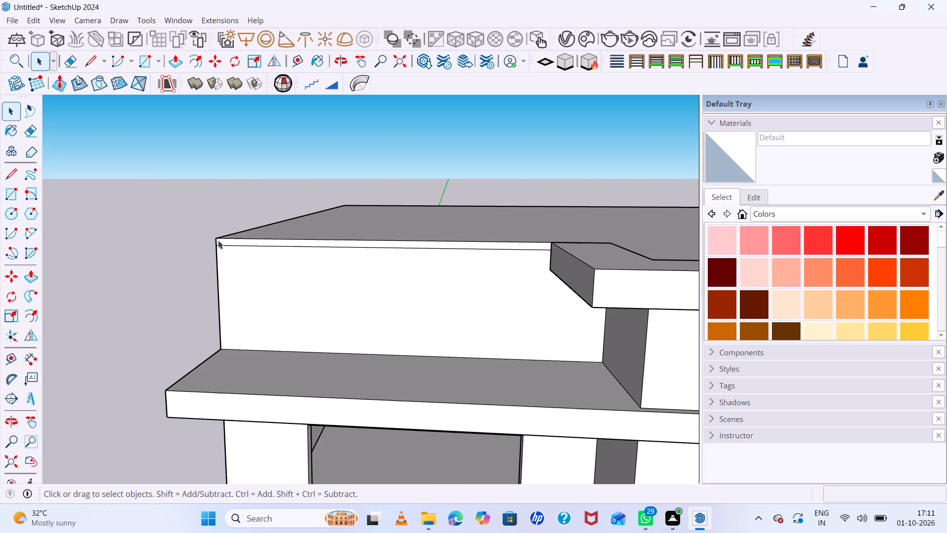
Inside the upper wall group, hide the top edge of the front wall above the large upper window.
scroll(302, 248, "up", 2)
double_click(308, 275)
scroll(318, 243, "up", 6)
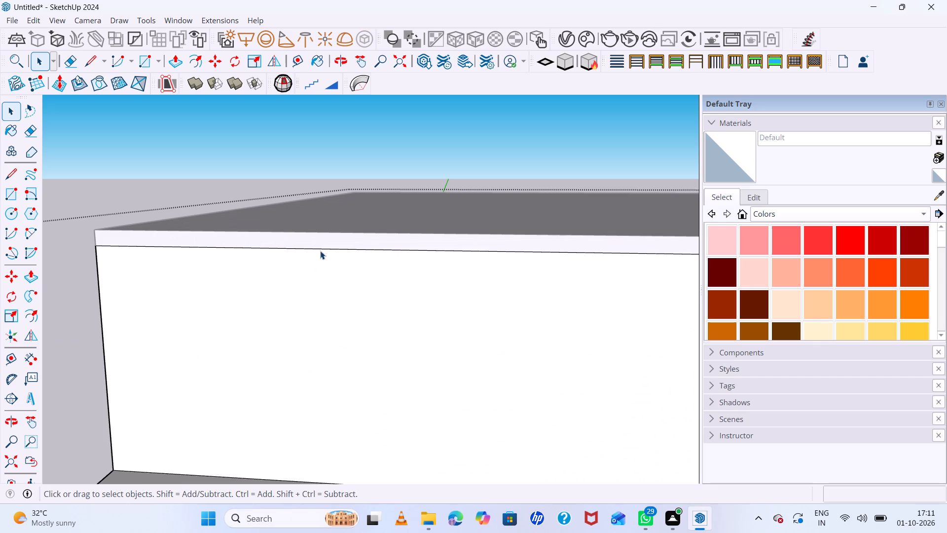
left_click(320, 251)
left_click(322, 249)
right_click(322, 249)
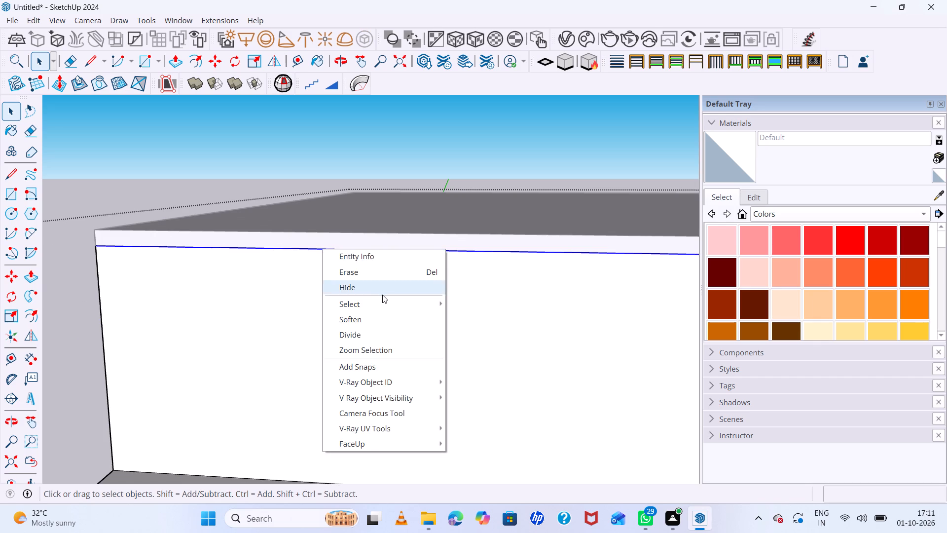
left_click(380, 290)
scroll(201, 242, "down", 11)
middle_click_drag(138, 212, 138, 153)
left_click(93, 234)
scroll(100, 238, "down", 10)
left_click(562, 205)
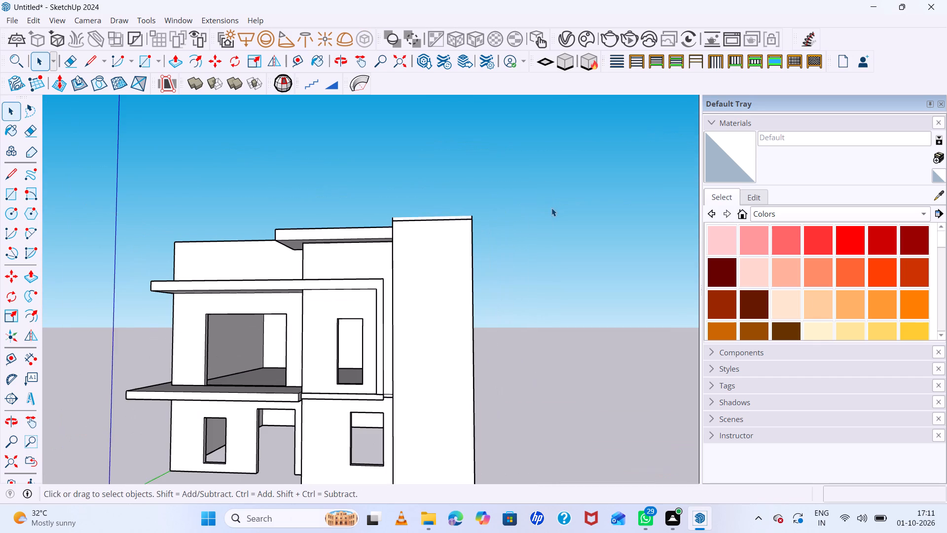
Examine the roof edges from the front and above, and the seam at the top of the tall projecting block.
middle_click_drag(546, 212, 570, 201)
scroll(570, 201, "down", 1)
scroll(541, 238, "down", 4)
middle_click_drag(540, 235, 540, 275)
scroll(408, 261, "up", 7)
scroll(591, 219, "up", 1)
middle_click_drag(593, 229, 591, 294)
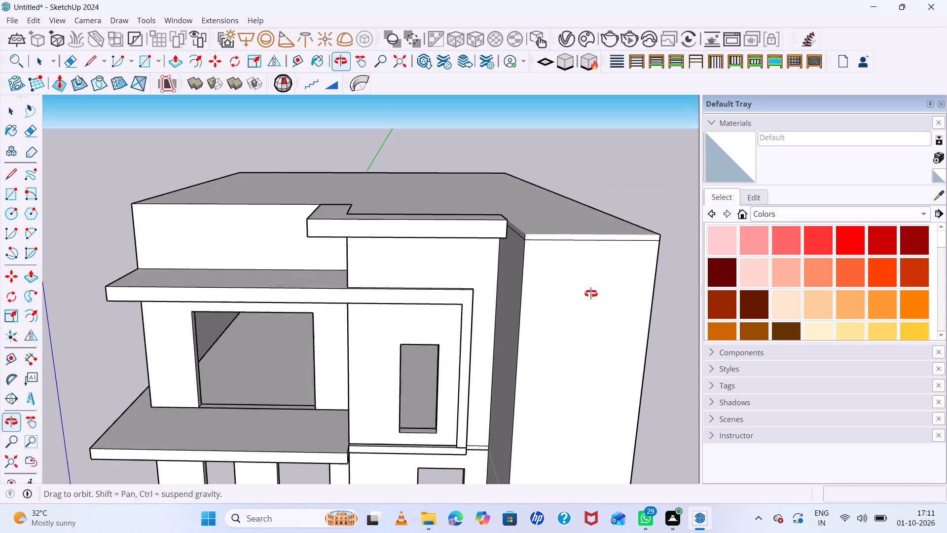
middle_click_drag(591, 294, 287, 373)
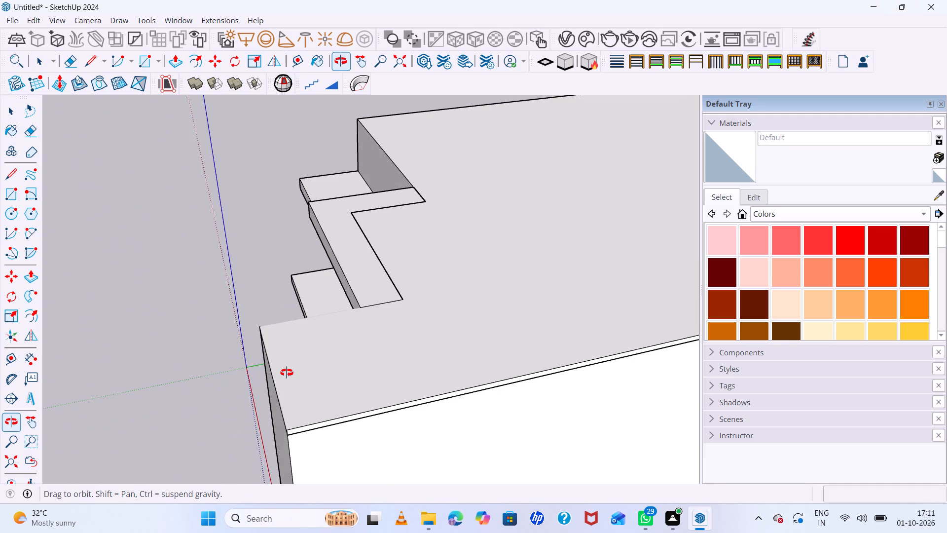
middle_click_drag(287, 373, 769, 366)
scroll(690, 212, "up", 7)
middle_click_drag(600, 186, 566, 87)
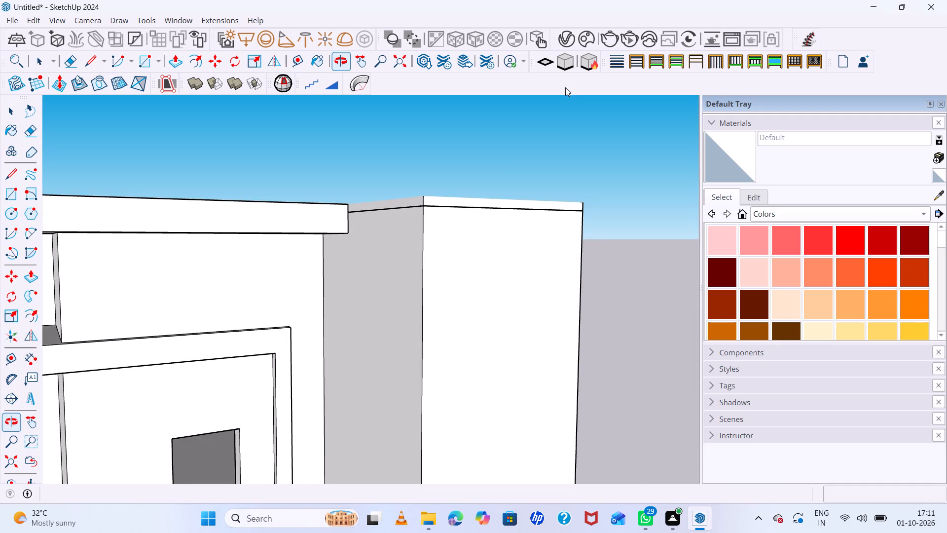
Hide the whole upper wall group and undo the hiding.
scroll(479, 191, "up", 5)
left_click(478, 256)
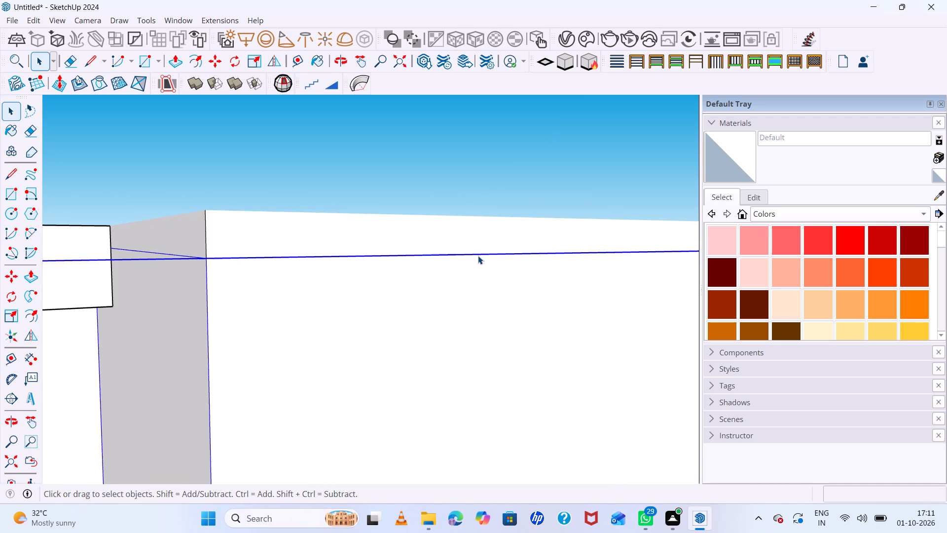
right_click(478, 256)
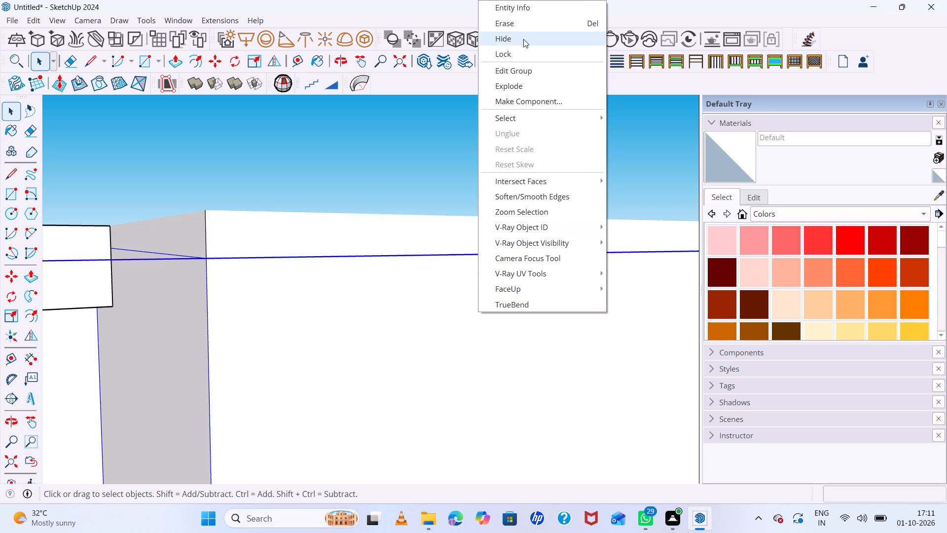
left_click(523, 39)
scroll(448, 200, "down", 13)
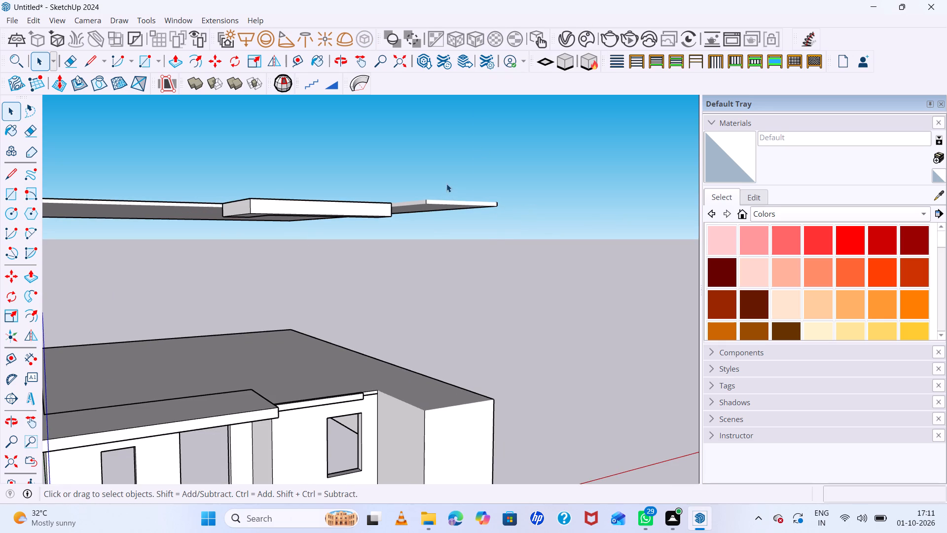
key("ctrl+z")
Inside the upper wall group, hide the top edges of the tall projecting block's front face and inner side face.
scroll(473, 206, "up", 6)
left_click(459, 202)
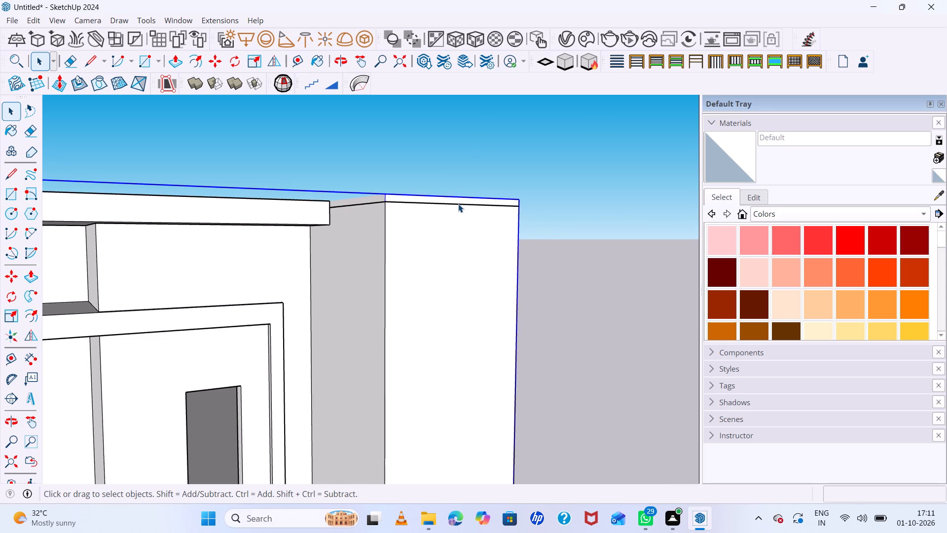
double_click(458, 204)
left_click(458, 206)
left_click(458, 205)
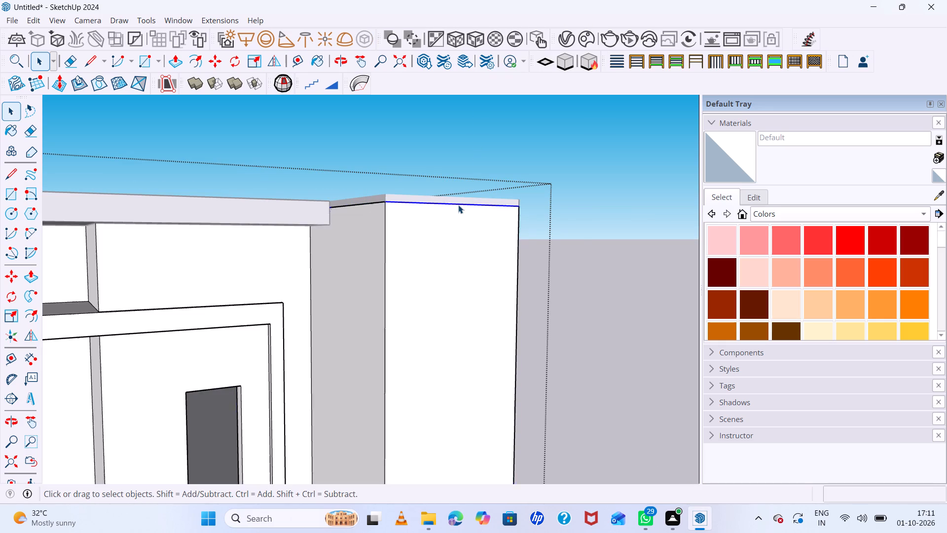
scroll(458, 205, "up", 4)
right_click(458, 205)
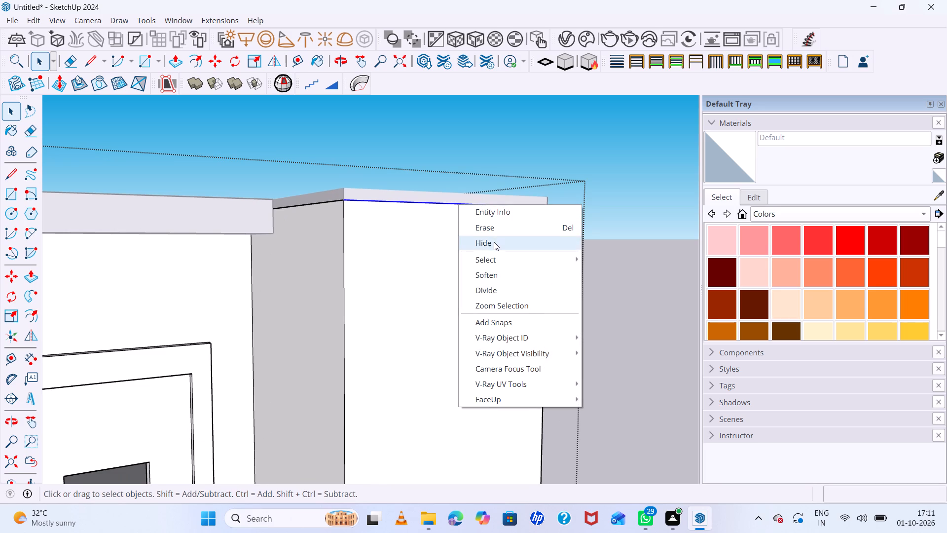
left_click(494, 242)
left_click(338, 201)
right_click(338, 201)
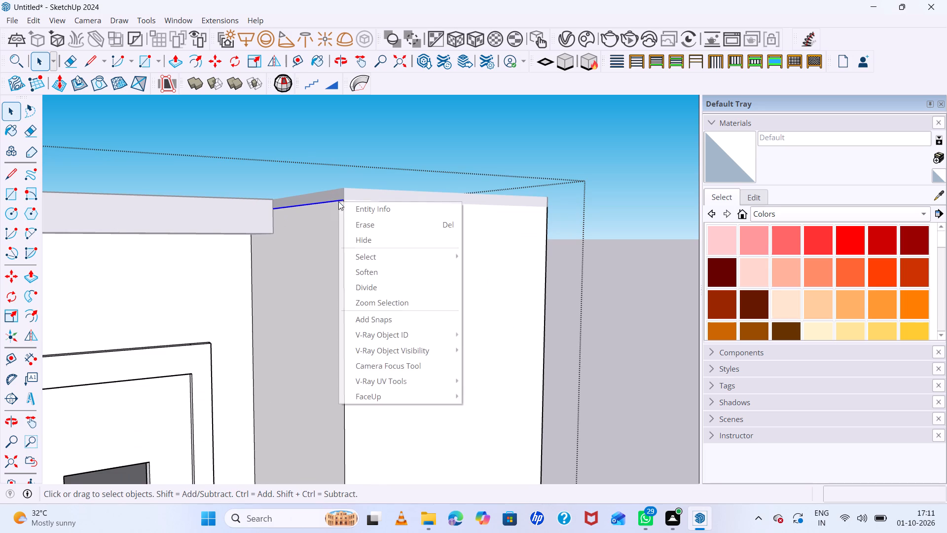
left_click(374, 243)
scroll(415, 229, "down", 7)
middle_click_drag(556, 239, 431, 264)
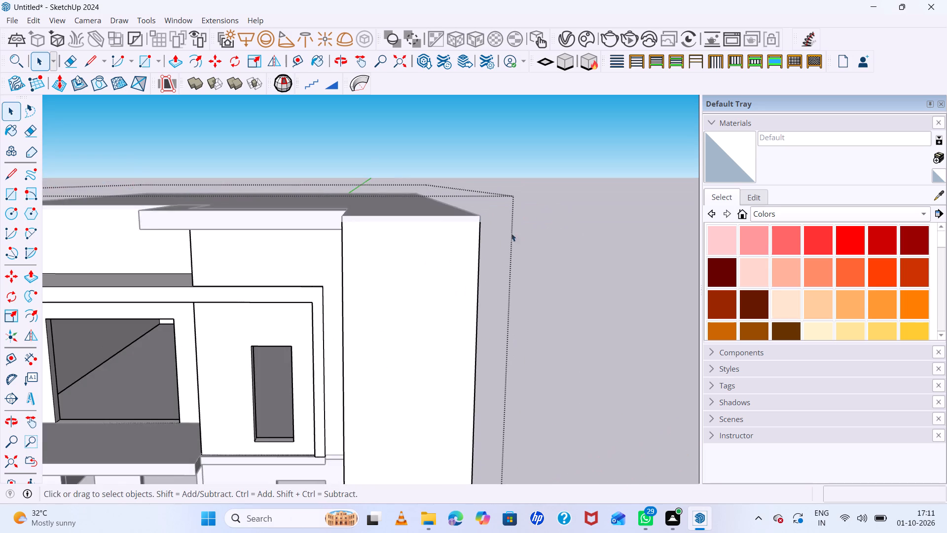
left_click(557, 220)
Examine the finished roof line and the whole front elevation from above and from low angles.
scroll(557, 219, "down", 5)
middle_click_drag(538, 152, 535, 122)
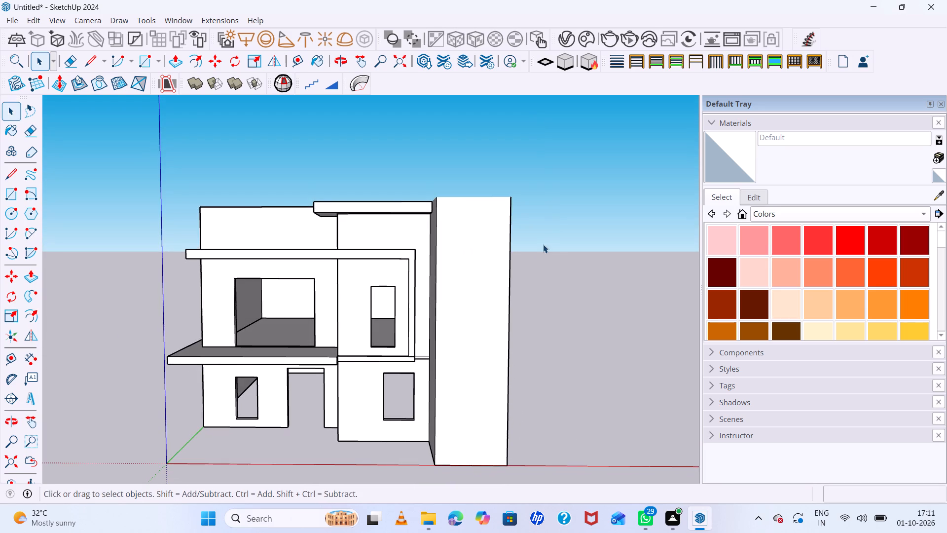
scroll(543, 244, "down", 7)
middle_click_drag(539, 282, 538, 217)
scroll(471, 275, "up", 7)
middle_click_drag(555, 266, 550, 382)
scroll(631, 326, "down", 7)
scroll(635, 314, "up", 2)
middle_click_drag(636, 311, 638, 235)
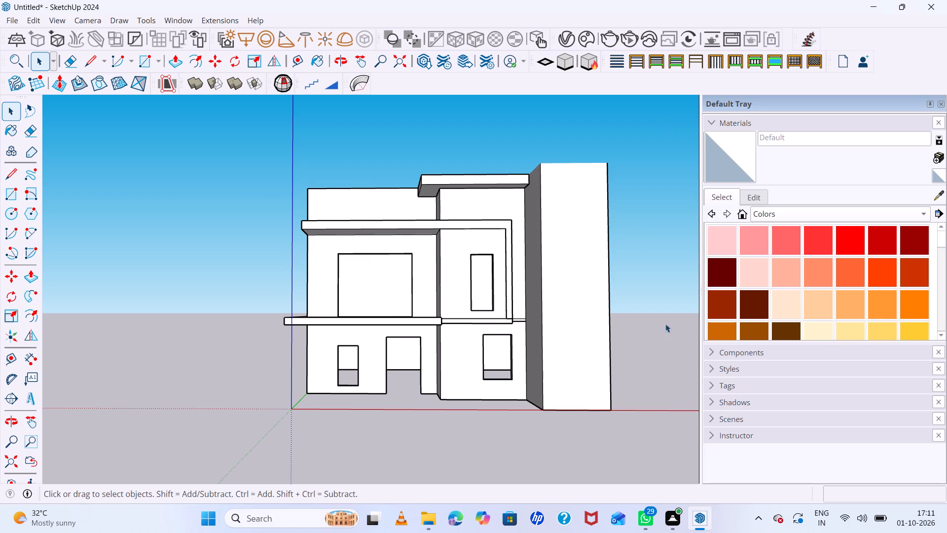
Inside the upper wall group, draw a line across the roof face from the top band's inner corner to the outer roof edge.
scroll(655, 301, "up", 1)
middle_click_drag(585, 201, 596, 331)
left_click(589, 231)
scroll(589, 231, "up", 4)
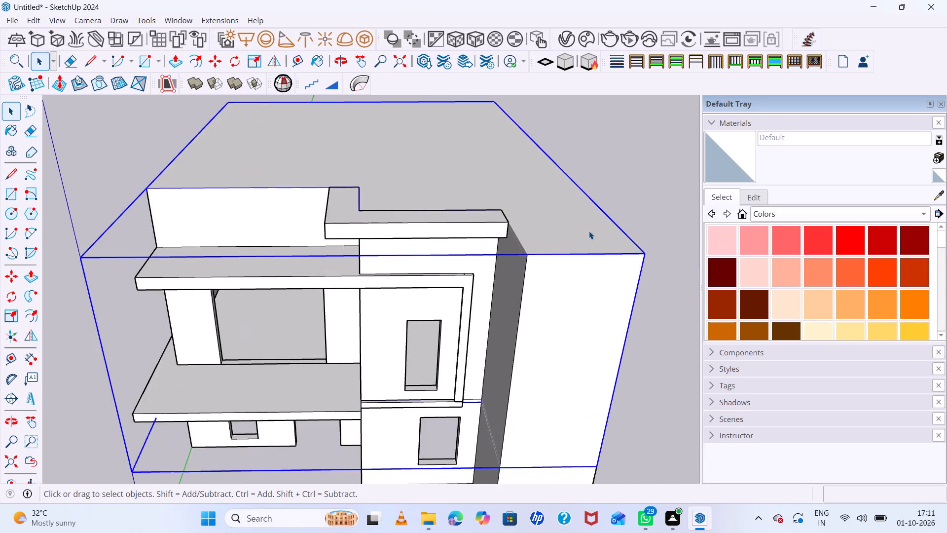
double_click(589, 231)
scroll(589, 231, "up", 4)
left_click(589, 231)
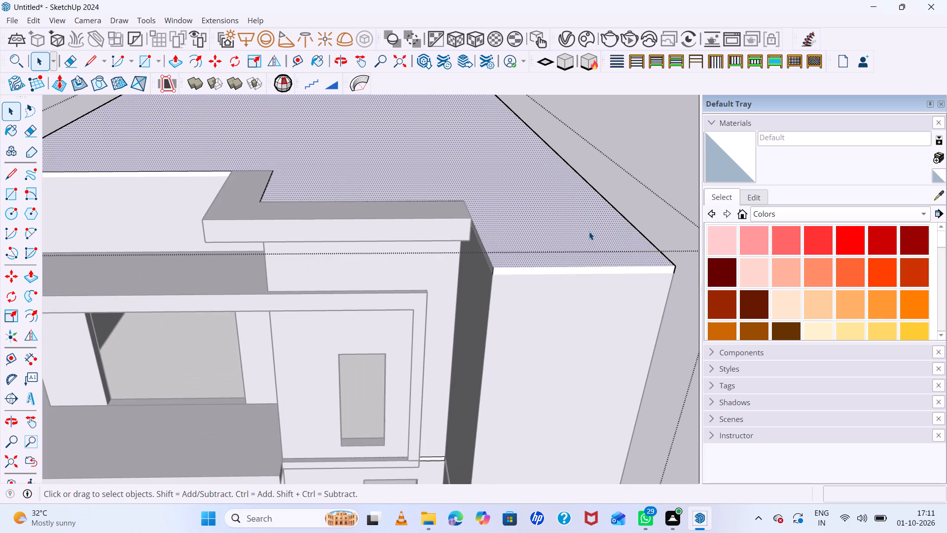
key("l")
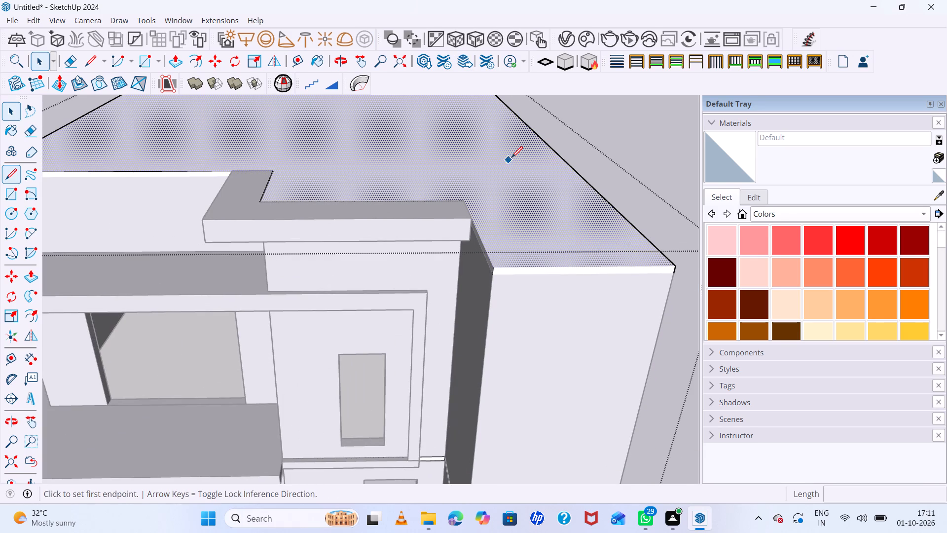
middle_click_drag(510, 183, 516, 244)
scroll(494, 225, "up", 4)
left_click(462, 219)
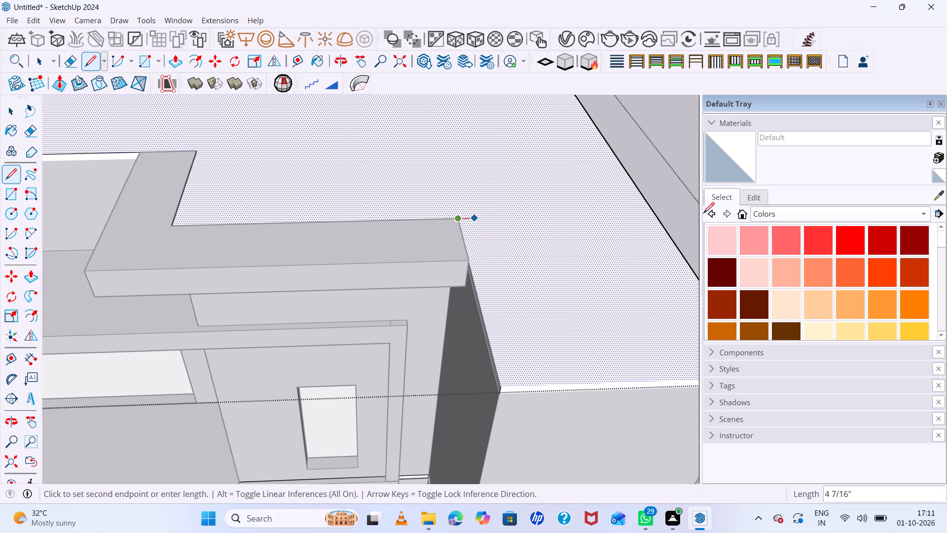
left_click(653, 216)
key("space")
Raise the separated roof face over the tall projecting block with Push/Pull and leave the group.
left_click(595, 263)
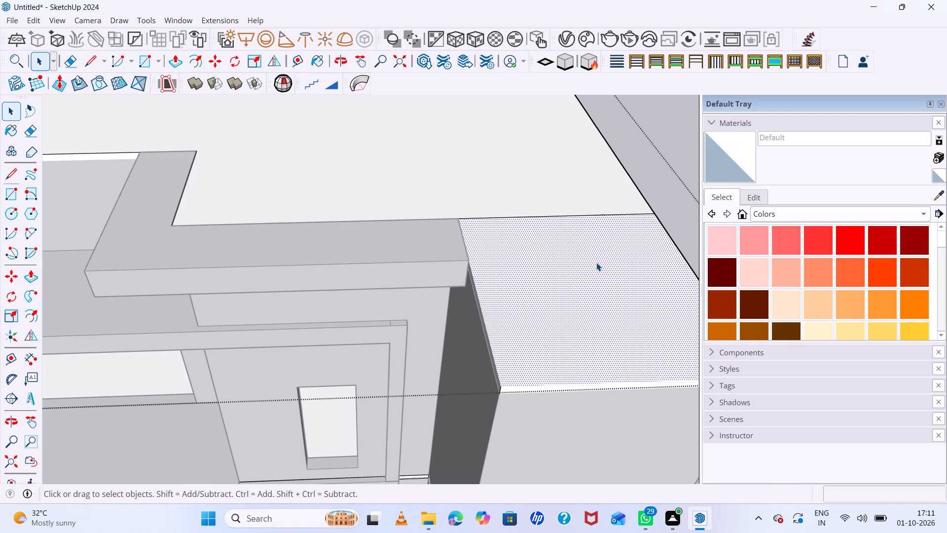
key("p")
left_click(593, 259)
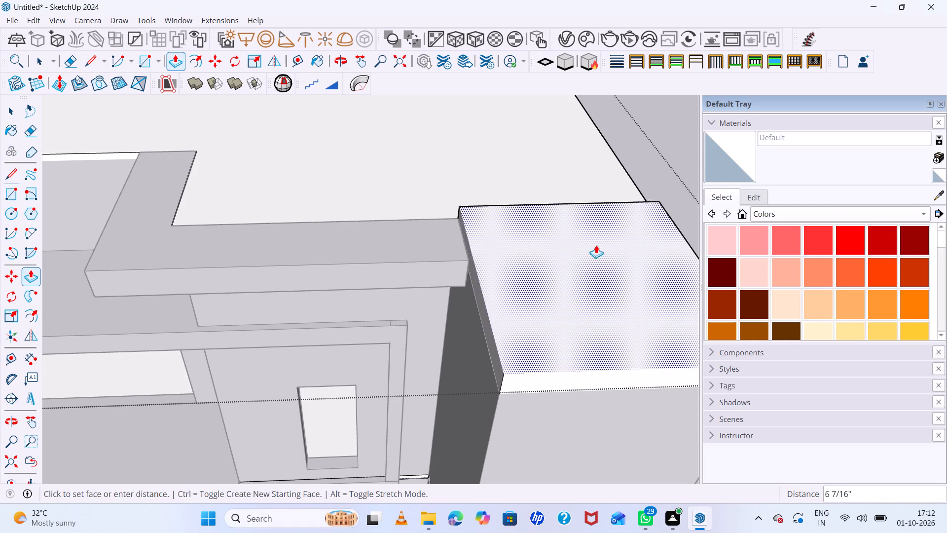
left_click(595, 237)
scroll(492, 304, "down", 6)
middle_click_drag(499, 305, 560, 114)
key("space")
left_click(663, 124)
Examine the raised top of the tall block against the roof and band from the front and above.
scroll(510, 228, "down", 11)
middle_click_drag(576, 268, 476, 180)
scroll(519, 241, "down", 5)
middle_click_drag(529, 249, 540, 355)
scroll(579, 294, "up", 2)
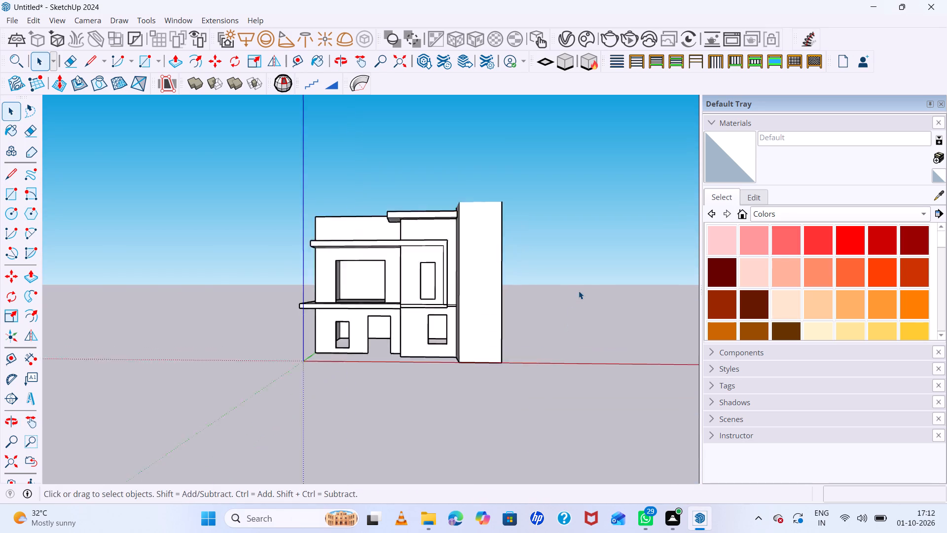
scroll(579, 291, "up", 3)
middle_click_drag(581, 283, 681, 343)
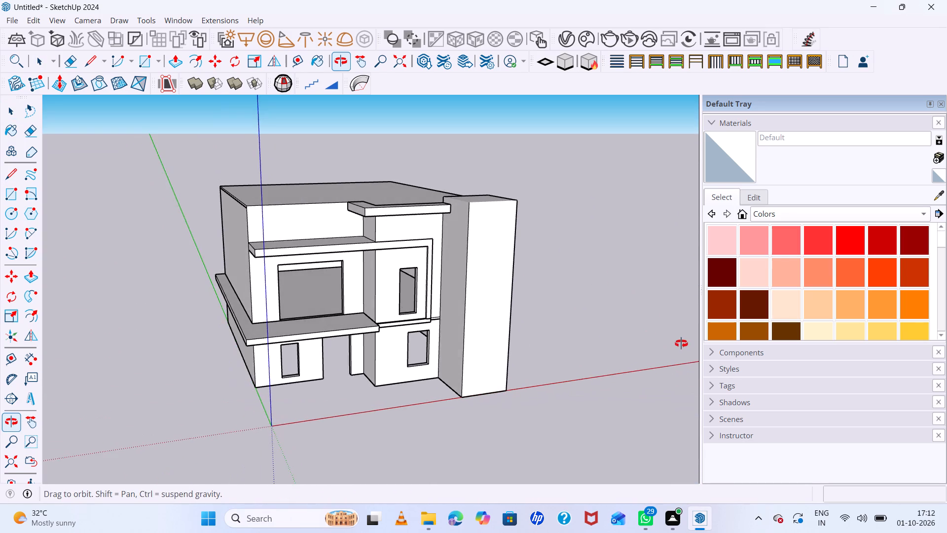
middle_click_drag(681, 343, 682, 305)
scroll(639, 257, "down", 1)
scroll(459, 228, "up", 5)
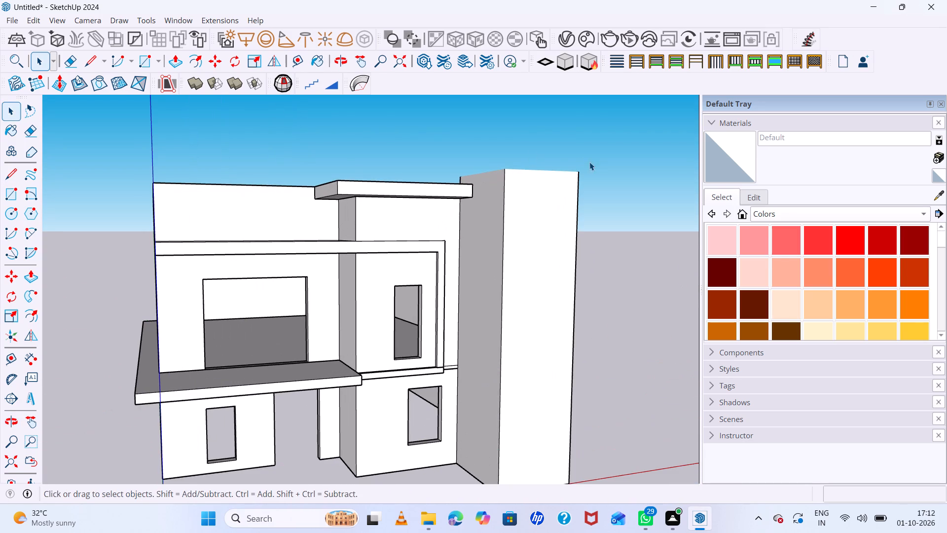
middle_click_drag(533, 176, 535, 188)
scroll(535, 188, "down", 1)
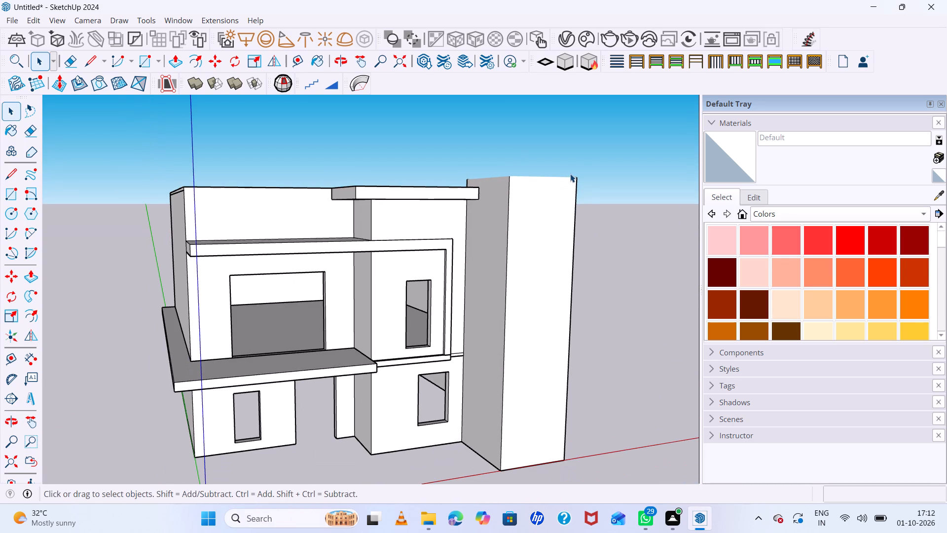
Draw lines along the top front edge and inner side edge of the tall projecting block.
key("l")
scroll(589, 174, "up", 5)
left_click(566, 181)
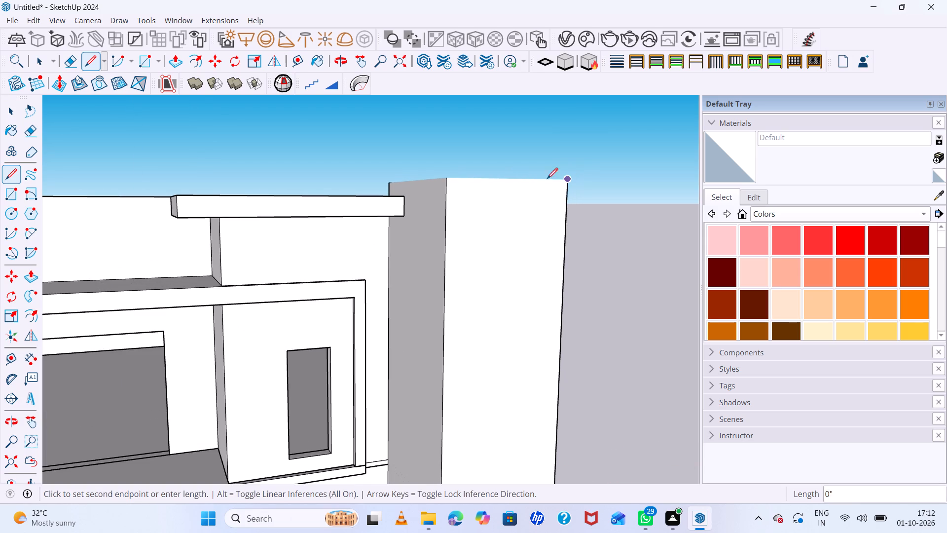
left_click(445, 179)
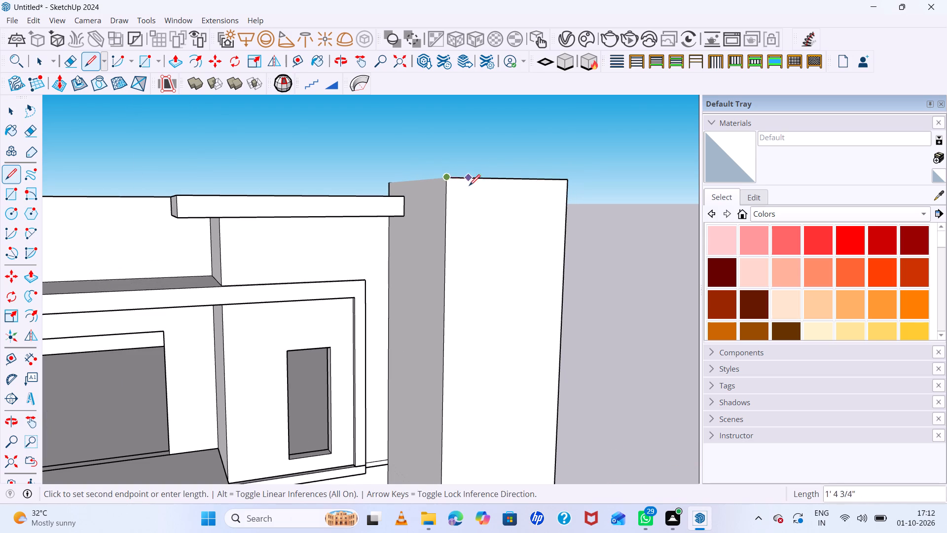
middle_click_drag(475, 194, 547, 333)
left_click(382, 178)
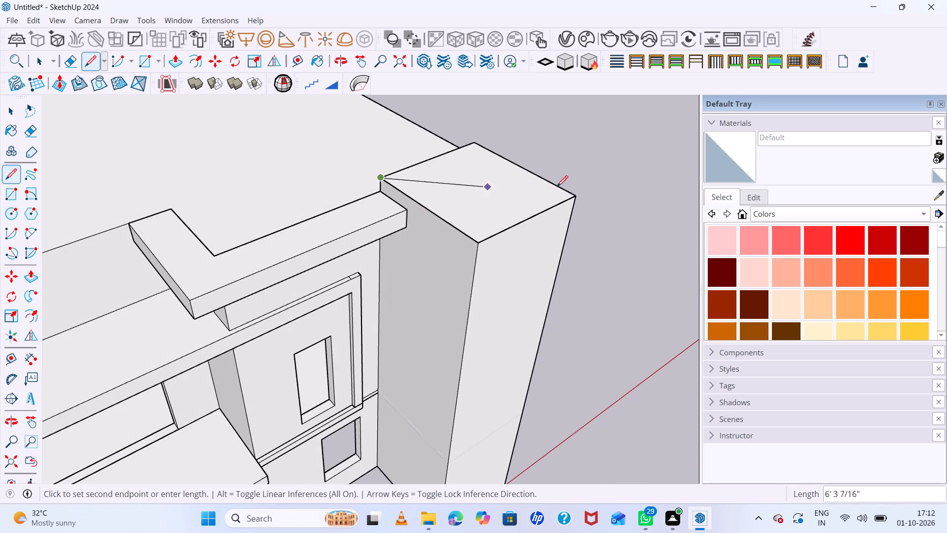
key("space")
Examine the whole front elevation, its window openings and projecting bands from above and from low angles.
scroll(602, 171, "down", 10)
middle_click_drag(600, 184, 553, 74)
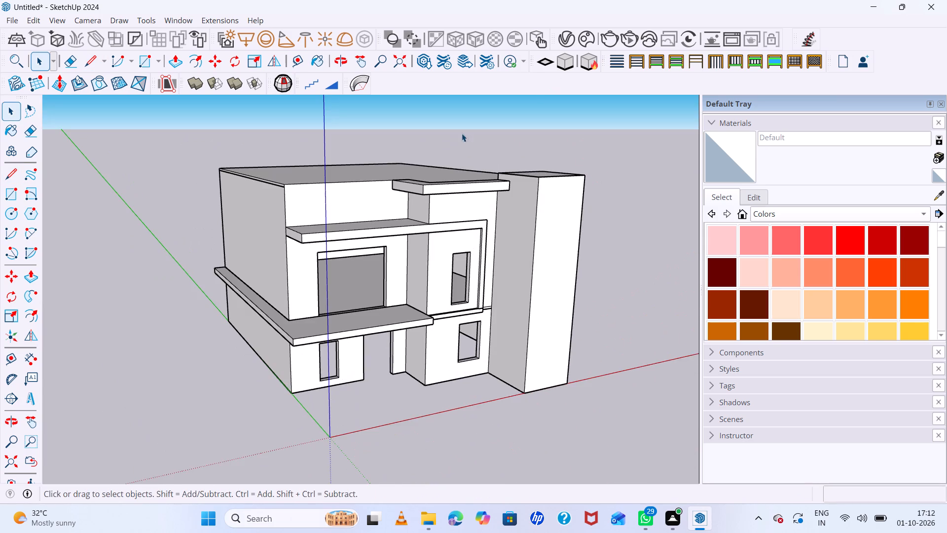
scroll(140, 222, "up", 6)
middle_click_drag(483, 117, 355, 117)
scroll(348, 120, "down", 9)
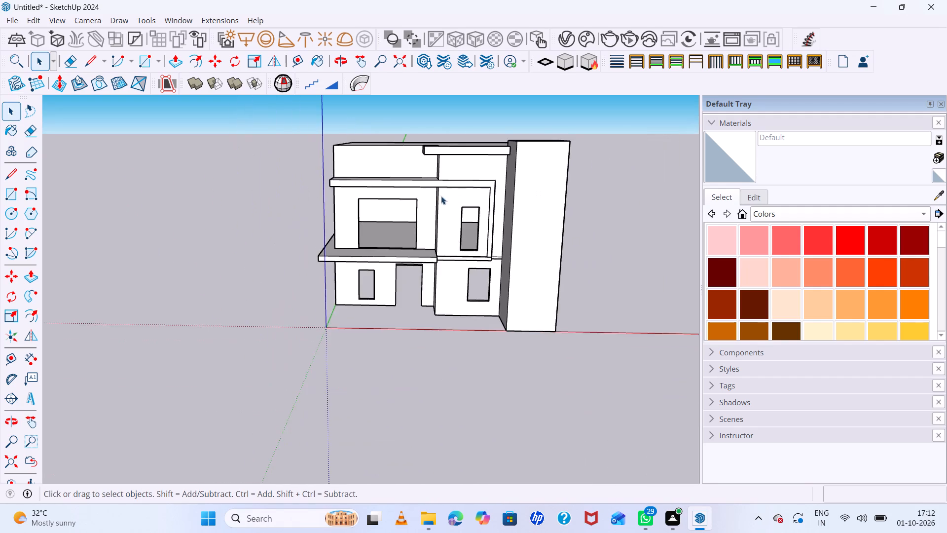
middle_click_drag(446, 190, 479, 104)
key("space")
left_click(580, 184)
middle_click_drag(623, 248, 616, 276)
scroll(631, 168, "up", 5)
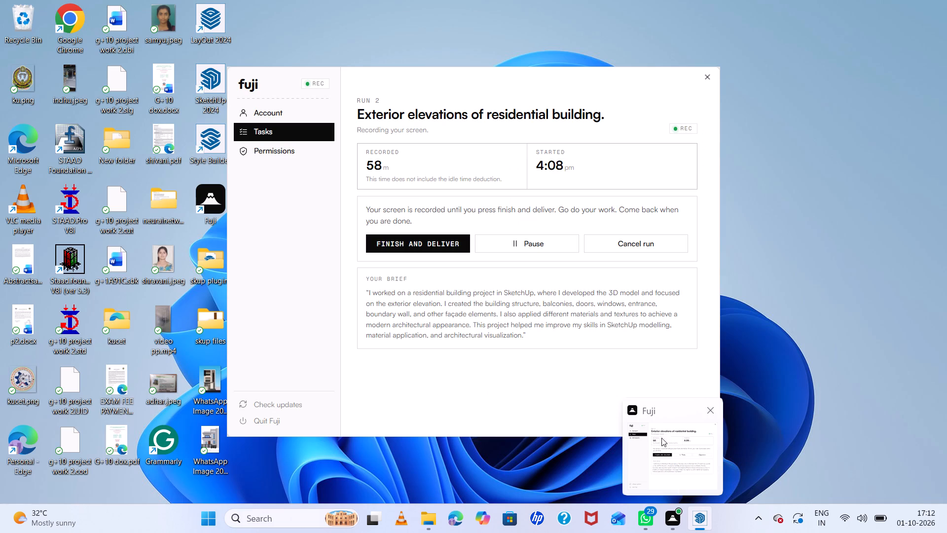
scroll(288, 232, "up", 4)
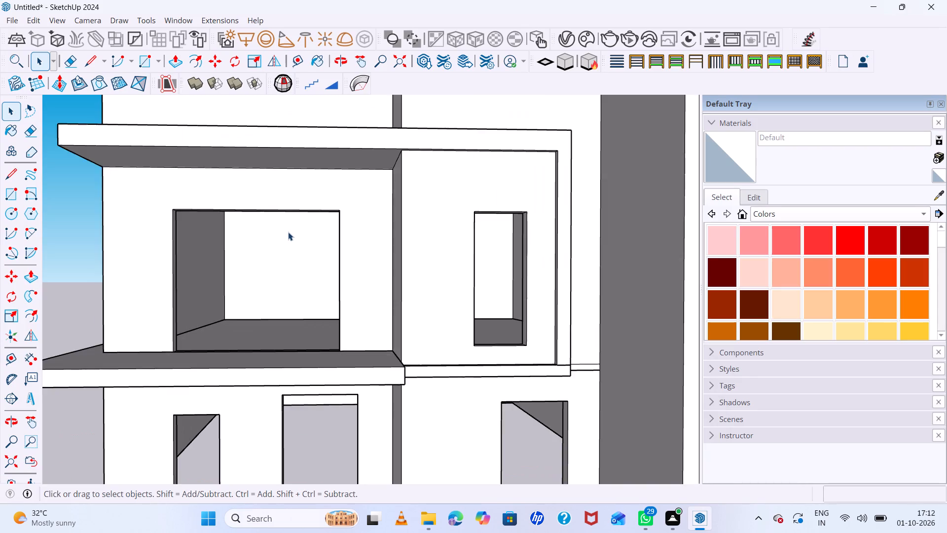
scroll(288, 232, "down", 5)
middle_click_drag(296, 228, 323, 281)
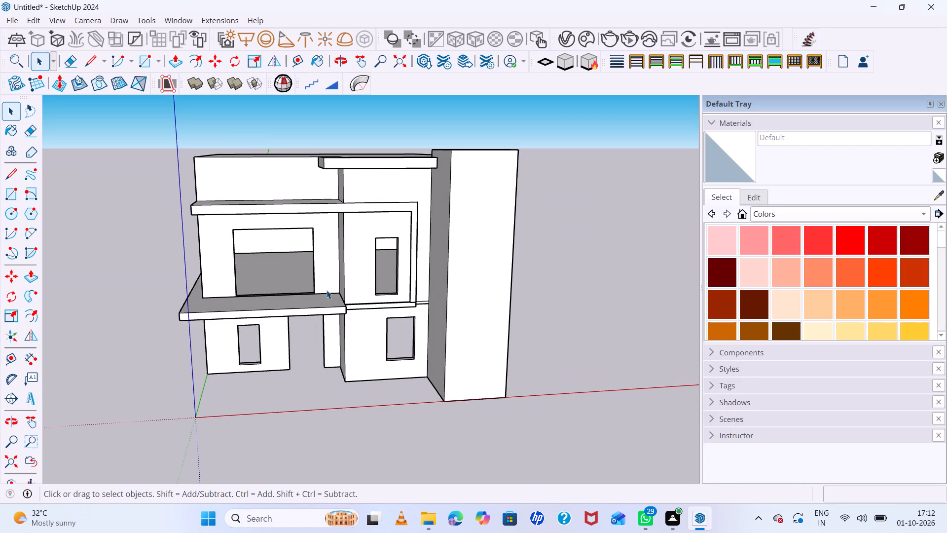
middle_click_drag(326, 293, 342, 247)
scroll(342, 247, "up", 1)
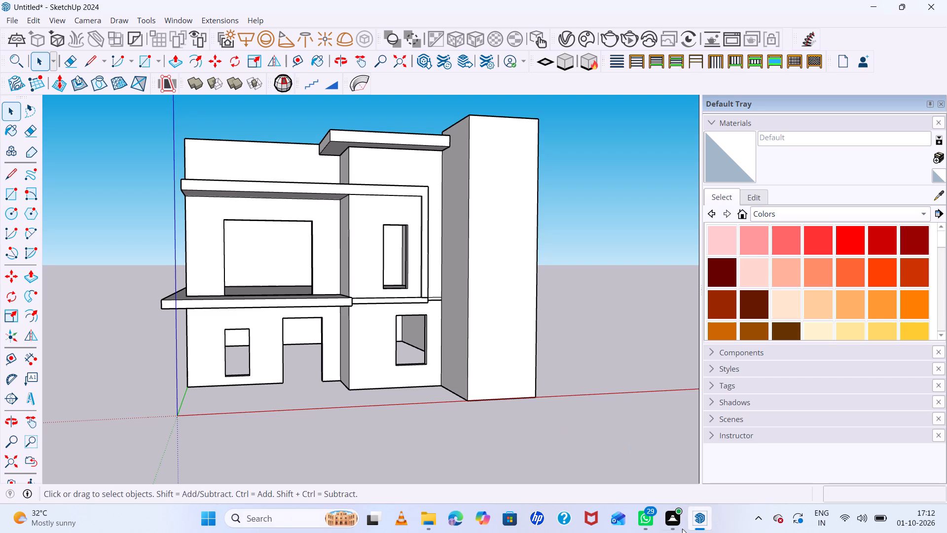
middle_click_drag(559, 168, 487, 175)
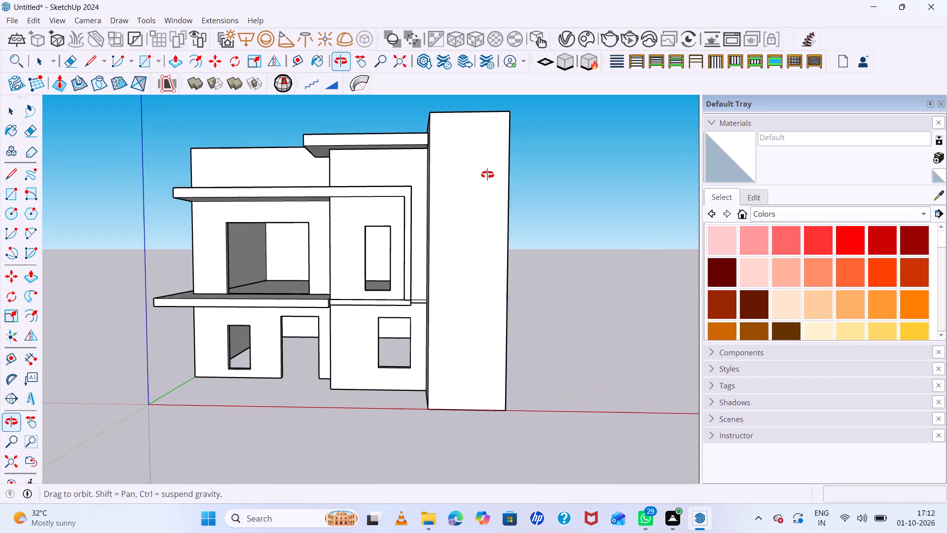
middle_click_drag(487, 175, 499, 194)
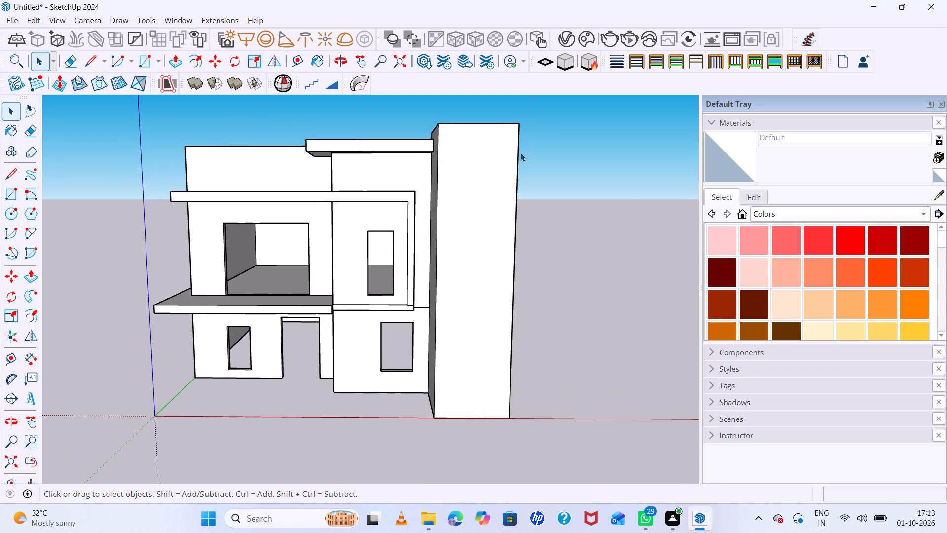
middle_click_drag(496, 172, 510, 154)
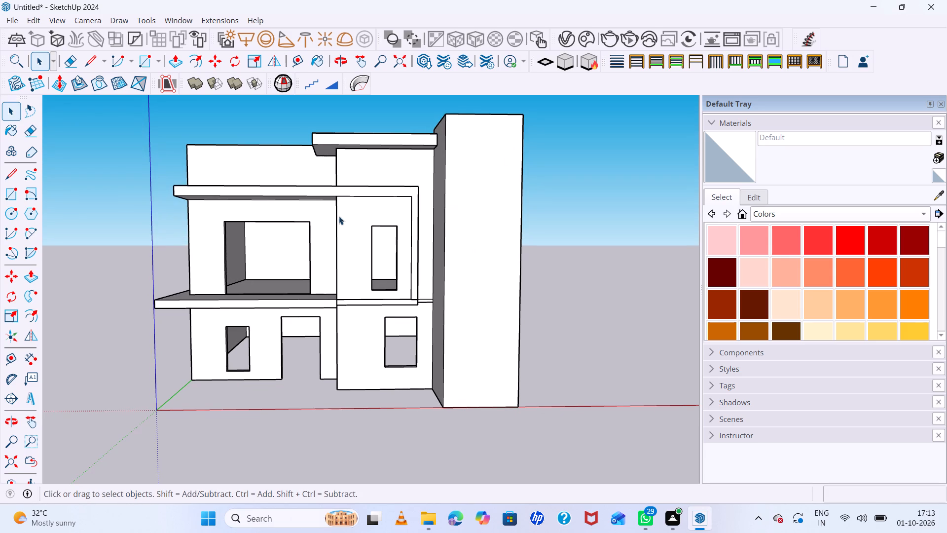
middle_click_drag(267, 250, 275, 206)
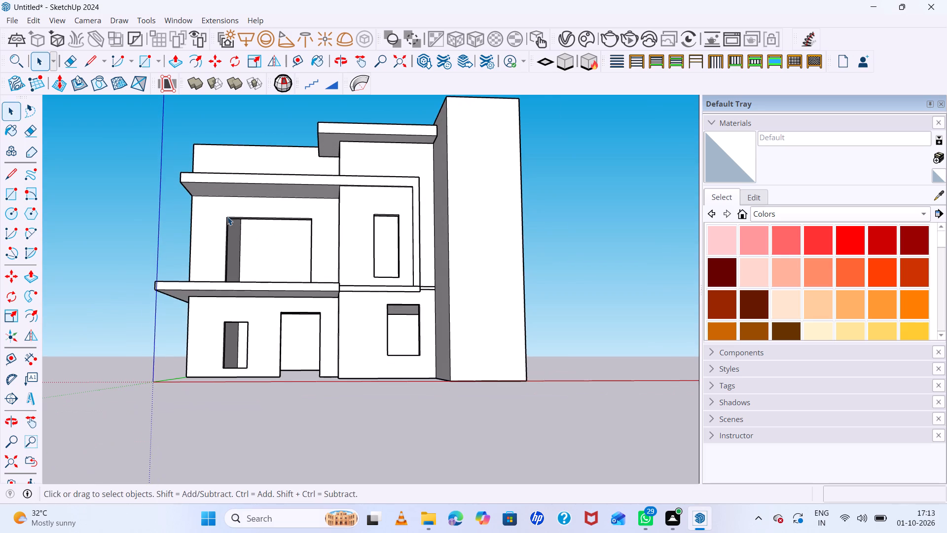
Close the large upper-floor opening with a rectangle about 10' 3 3/4" by 8' 10 3/16" and reverse its face.
scroll(227, 217, "up", 7)
key("r")
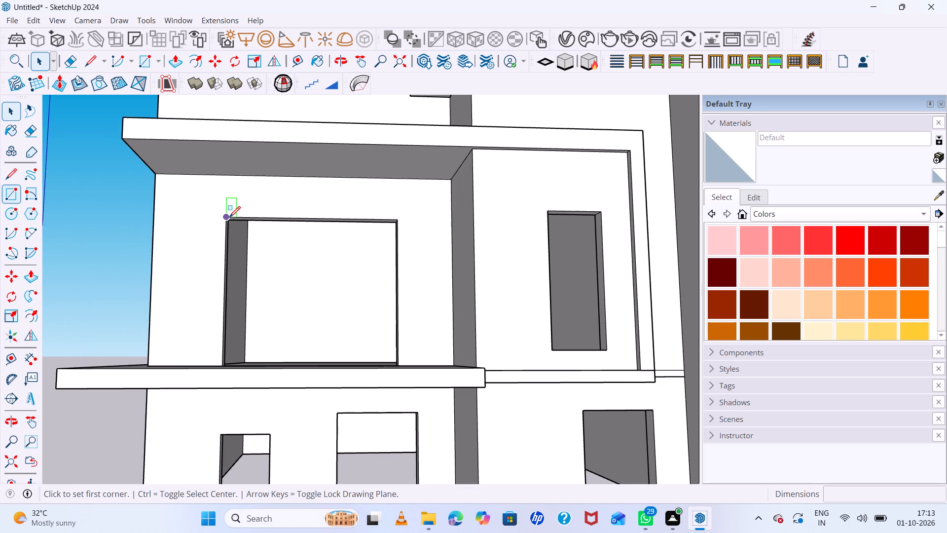
left_click(228, 218)
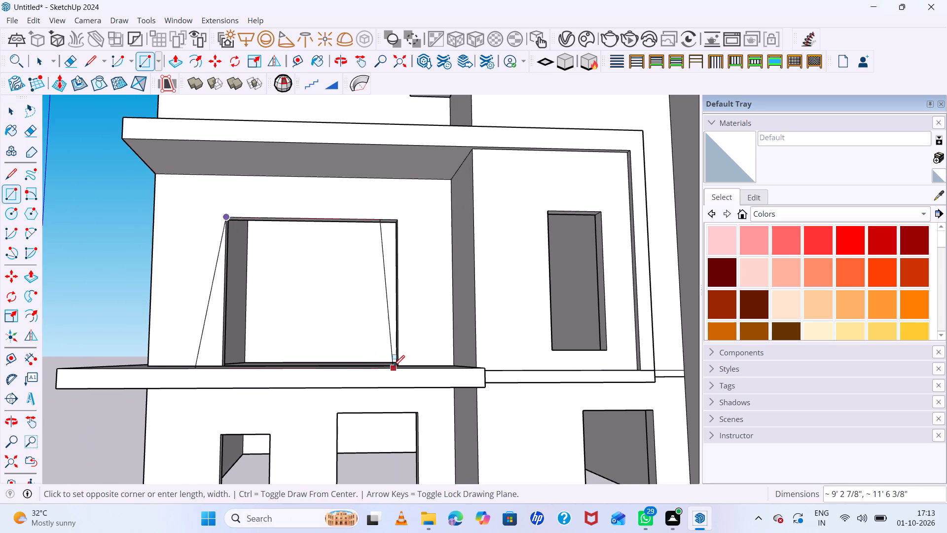
left_click(398, 364)
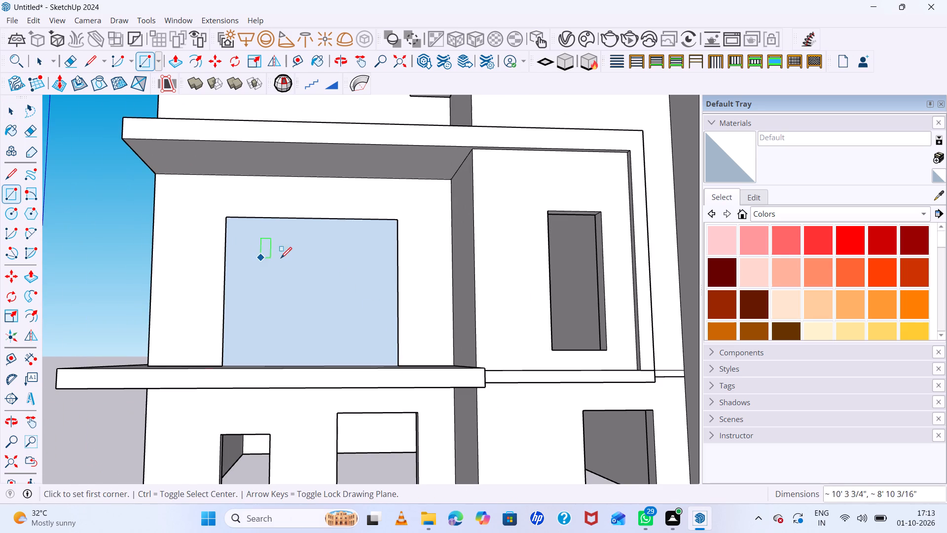
key("space")
left_click(295, 269)
right_click(296, 269)
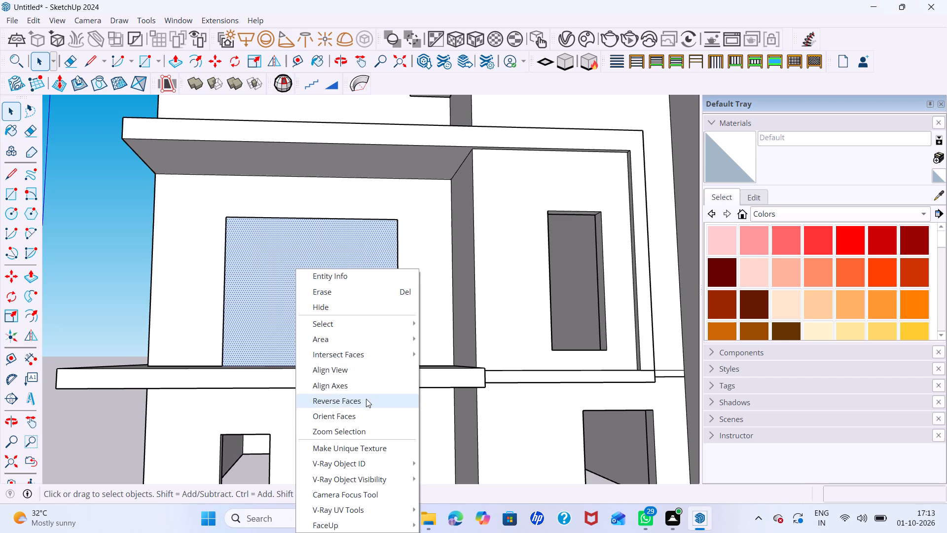
left_click(360, 406)
Offset the outline of the large upper opening's new face inward by about 9" for a window frame.
left_click(319, 246)
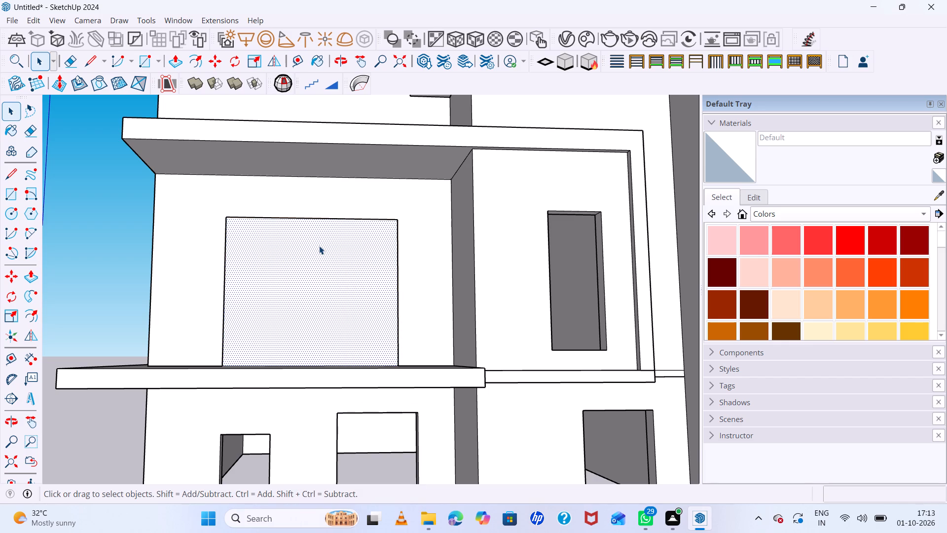
key("f")
left_click(230, 277)
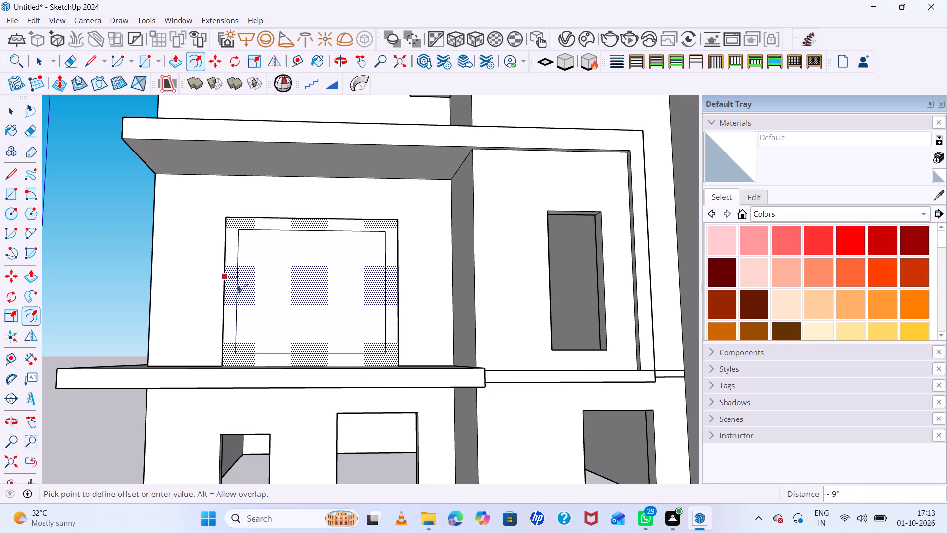
left_click(237, 284)
scroll(282, 278, "down", 3)
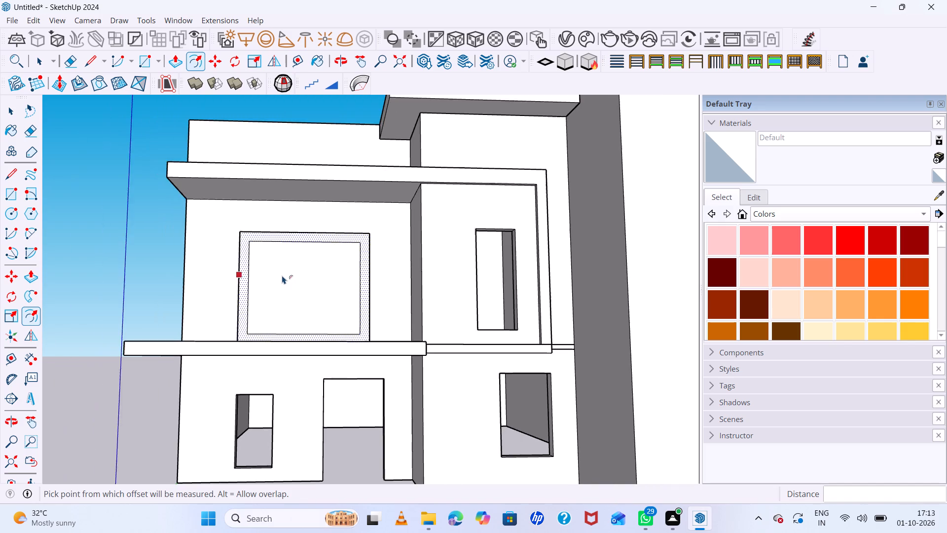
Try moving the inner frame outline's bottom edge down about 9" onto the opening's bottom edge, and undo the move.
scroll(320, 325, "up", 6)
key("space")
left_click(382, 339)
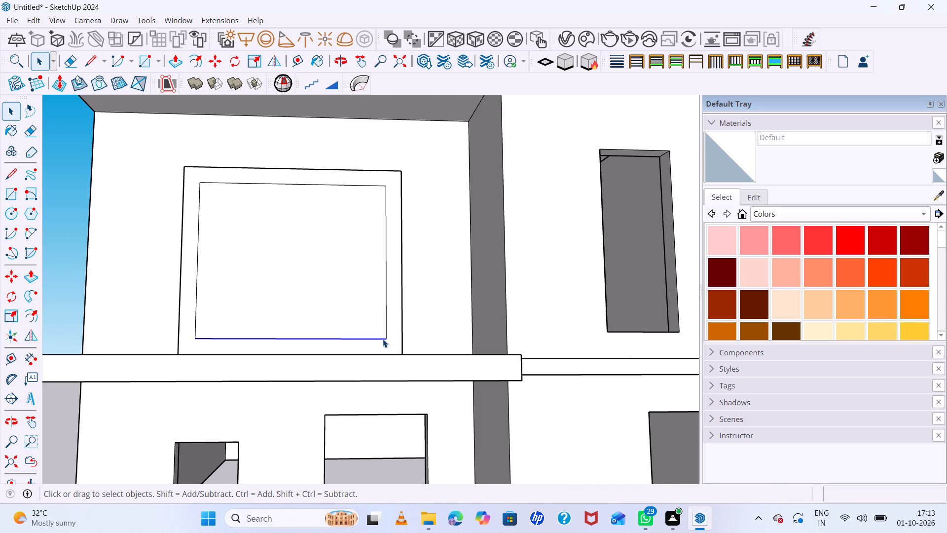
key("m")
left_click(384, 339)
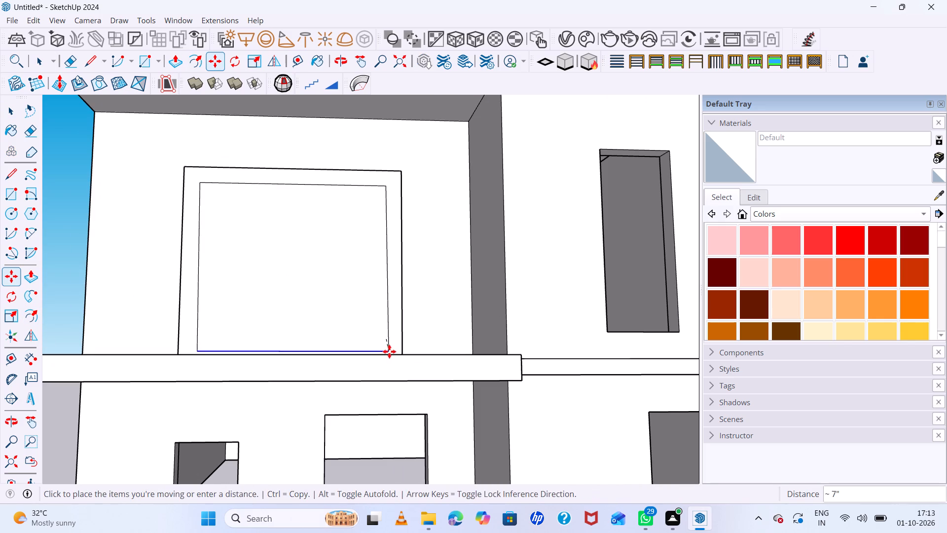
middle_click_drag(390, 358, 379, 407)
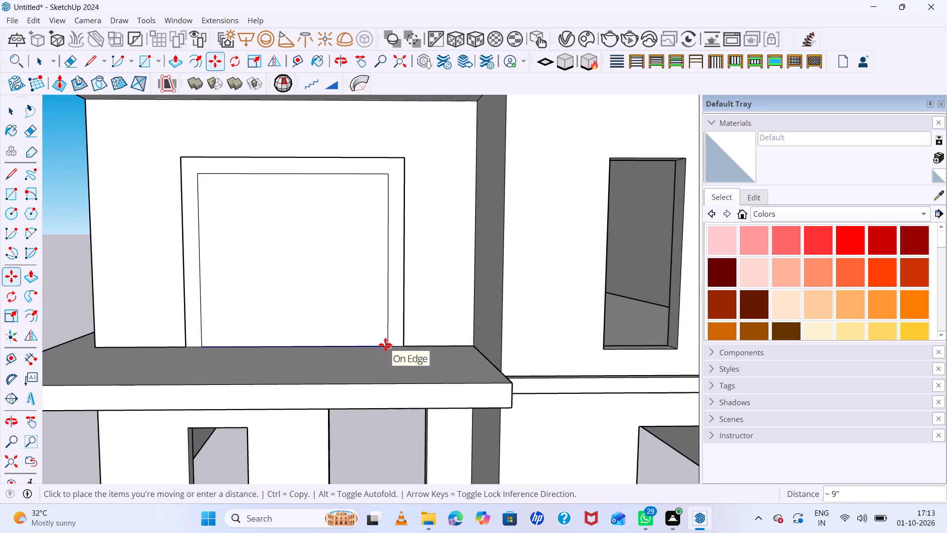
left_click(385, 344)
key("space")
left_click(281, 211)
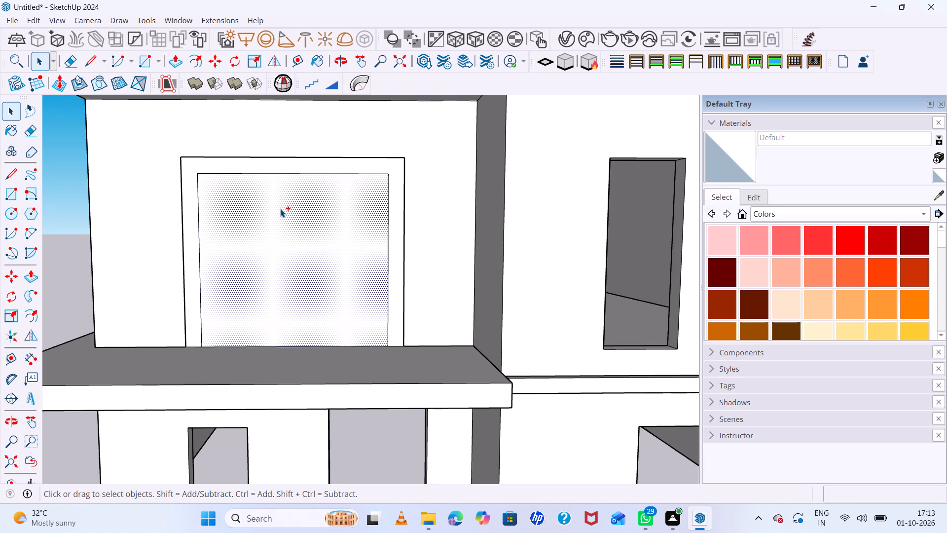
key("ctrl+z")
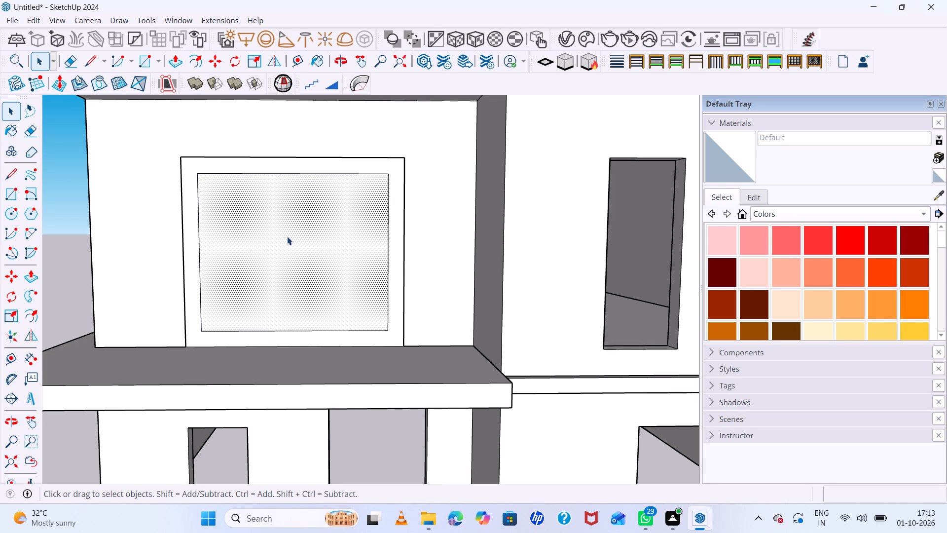
Undo the previous frame offset and offset the large upper opening's face outline inward by about 4 13/16".
key("ctrl+z")
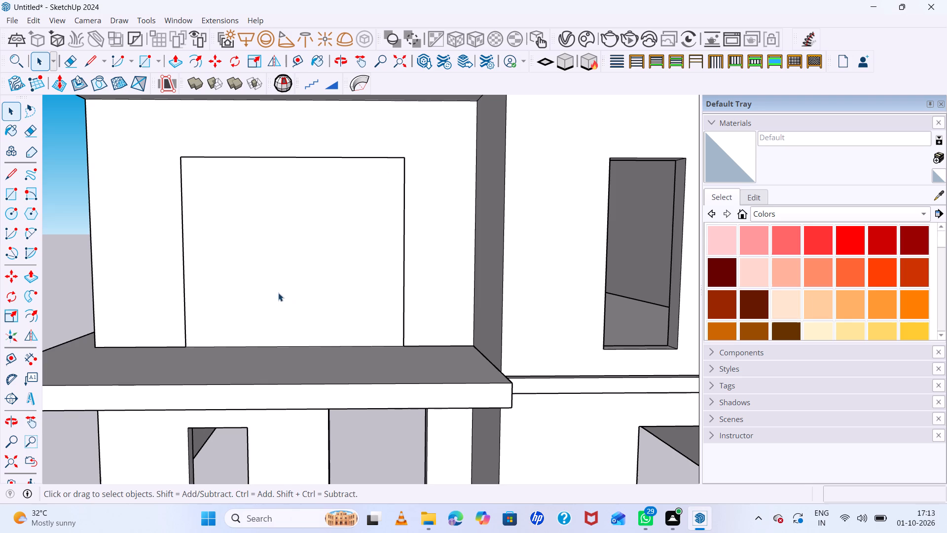
left_click(195, 249)
key("f")
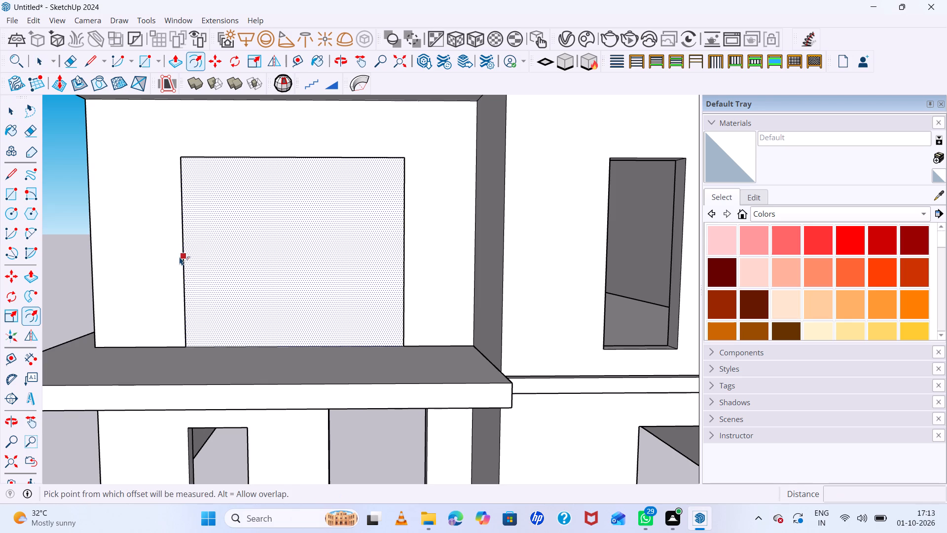
left_click(180, 257)
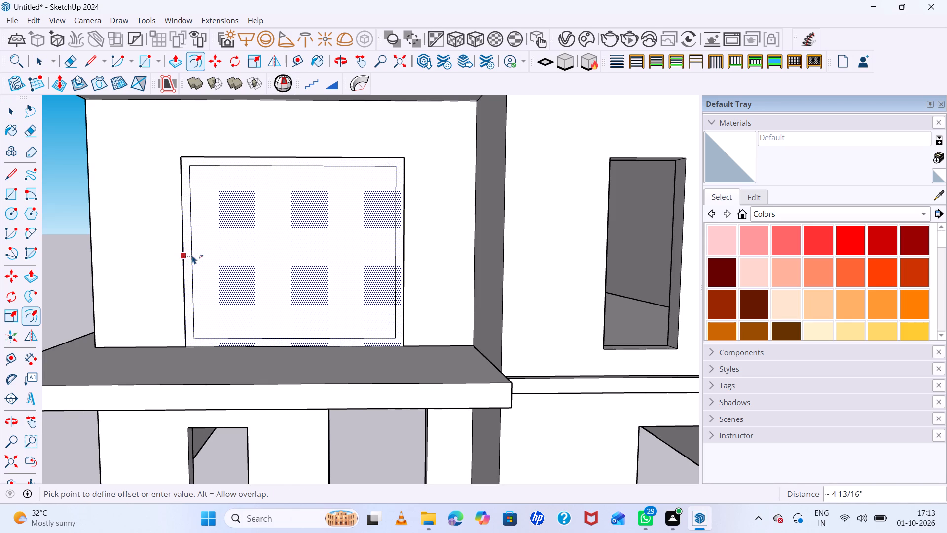
left_click(192, 255)
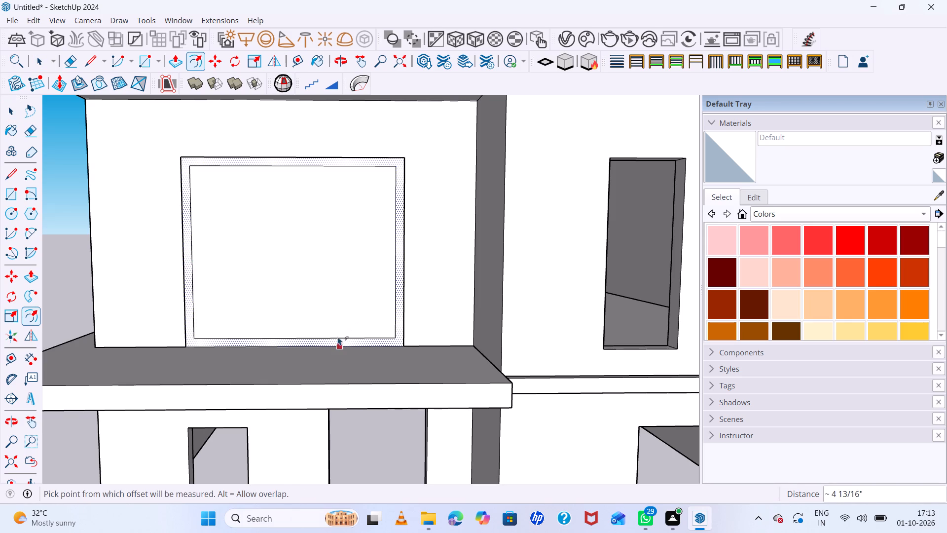
Draw a vertical line through the middle of the inner frame outline, from its bottom edge to its top edge.
key("l")
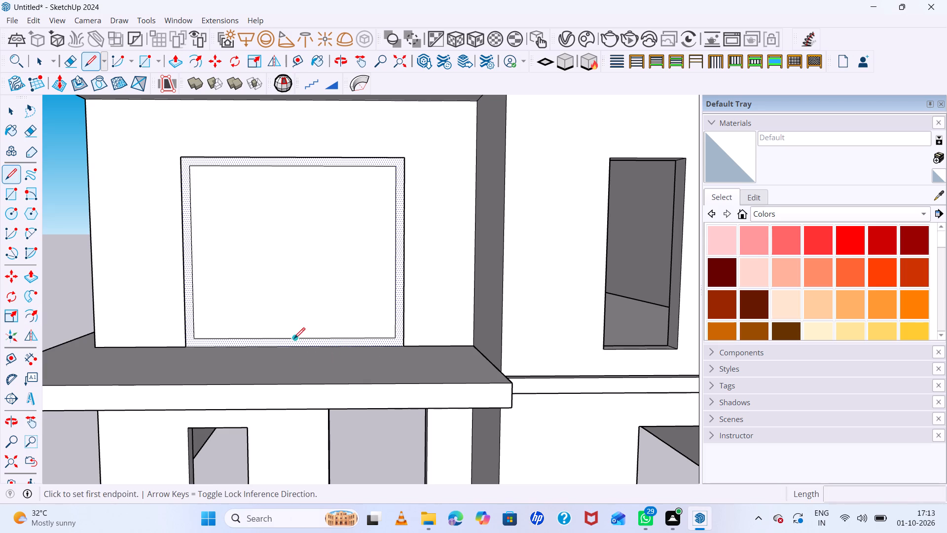
left_click(294, 339)
left_click(292, 168)
key("space")
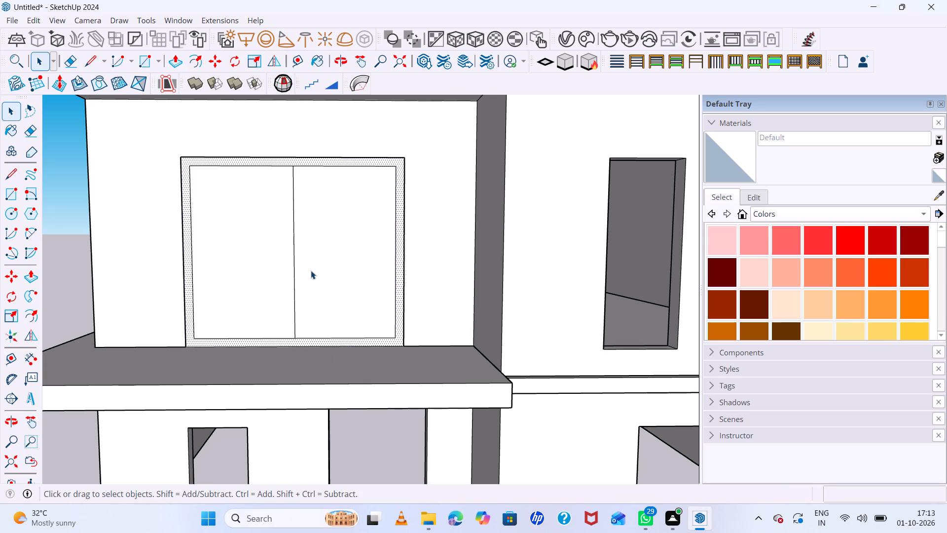
Place vertical guides 1" to each side of the window's centre line.
left_click(314, 269)
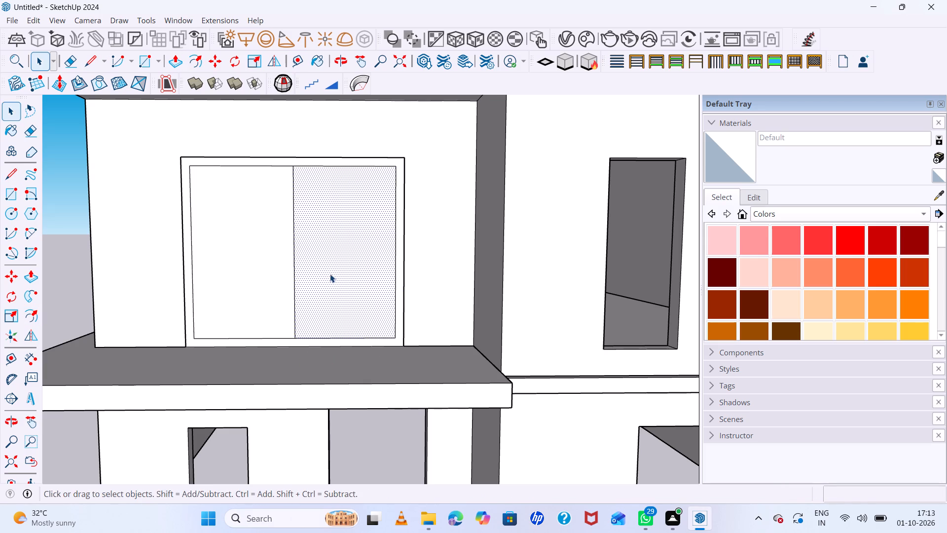
scroll(294, 271, "up", 5)
left_click(296, 273)
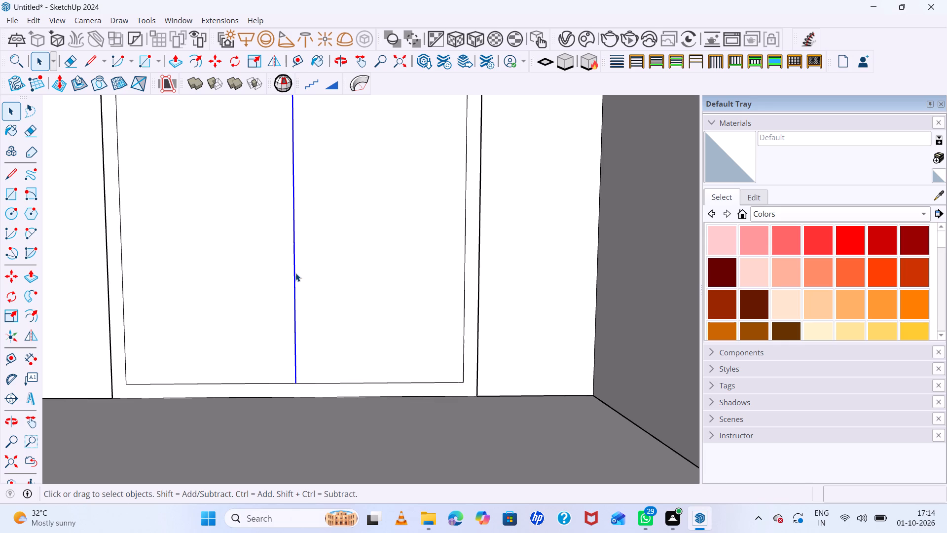
key("t")
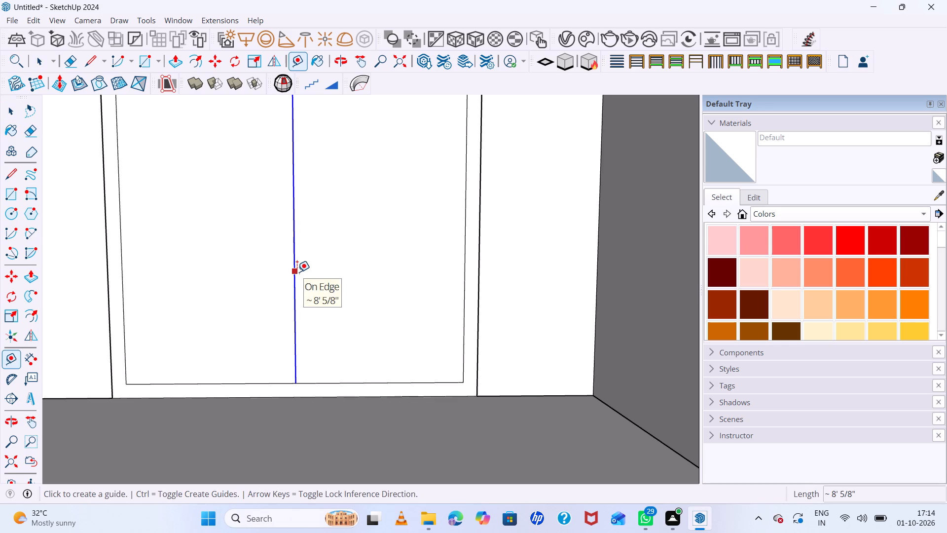
left_click(297, 272)
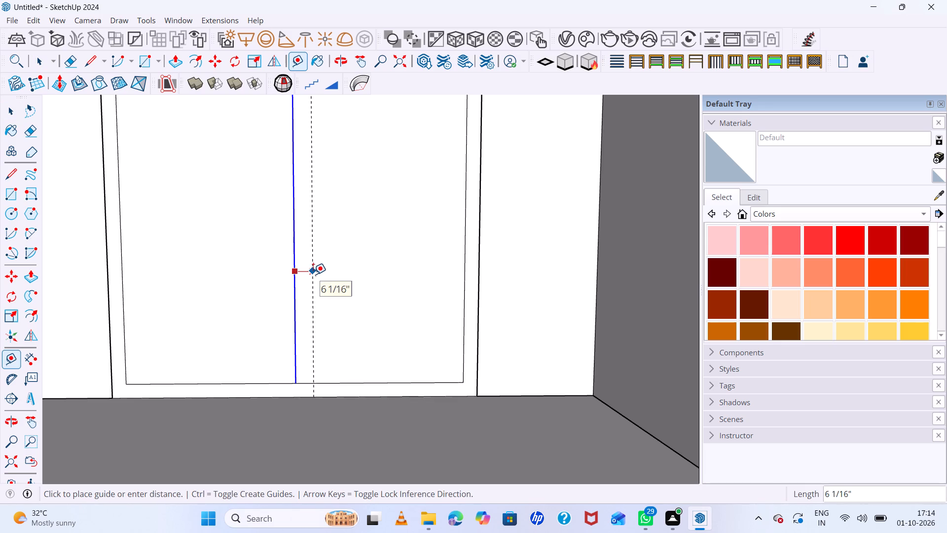
key("1")
key("Return")
scroll(286, 247, "up", 6)
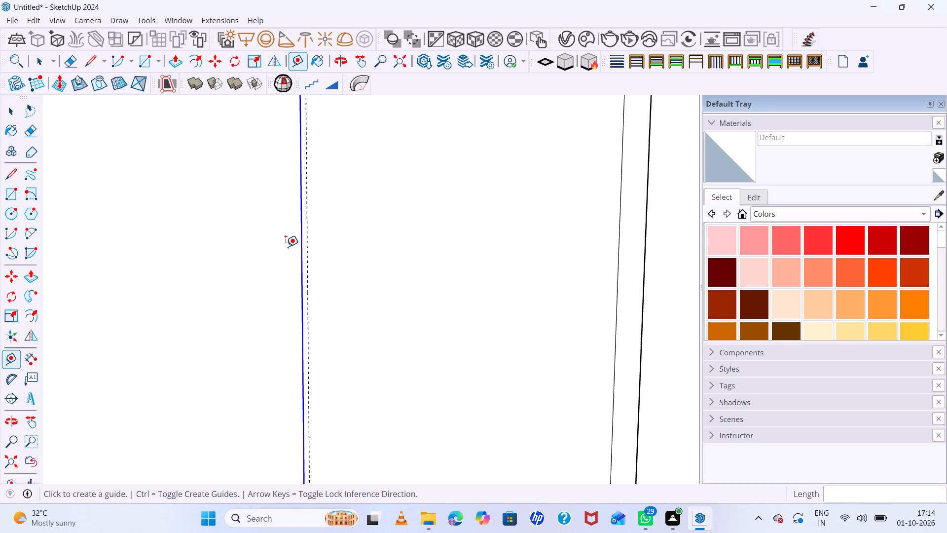
left_click(299, 230)
key("1")
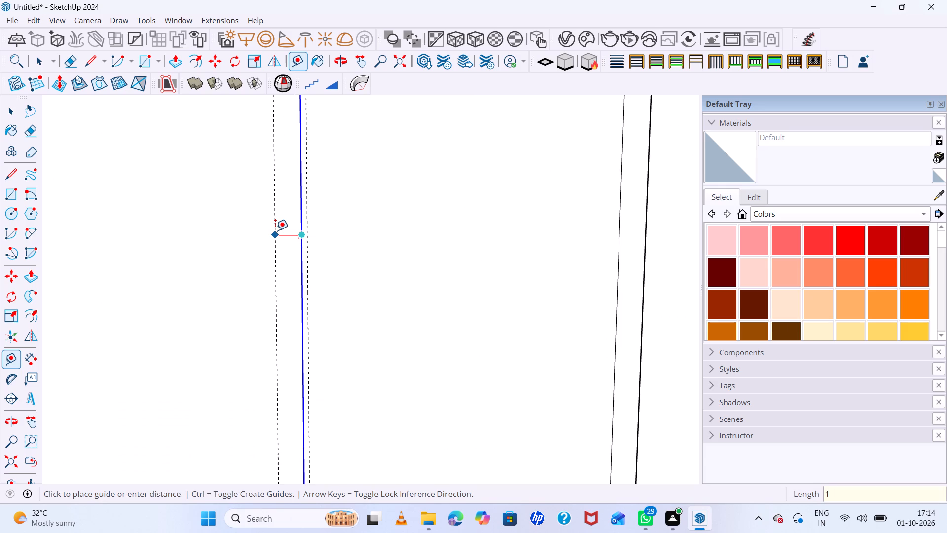
key("Return")
scroll(336, 245, "down", 12)
Draw a mullion rectangle 1" by about 8' 5/8" between the left guide and the window's centre line.
scroll(360, 117, "up", 2)
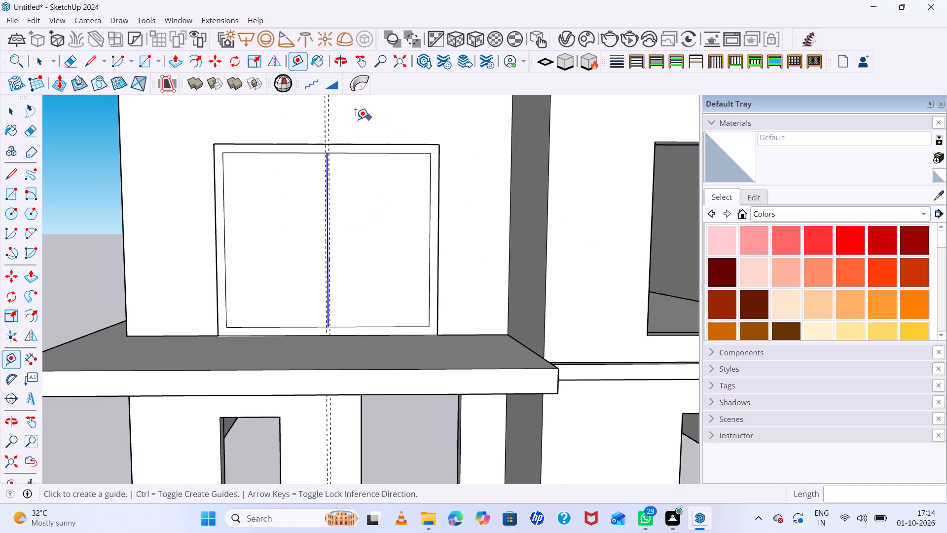
scroll(356, 119, "up", 3)
scroll(320, 156, "up", 5)
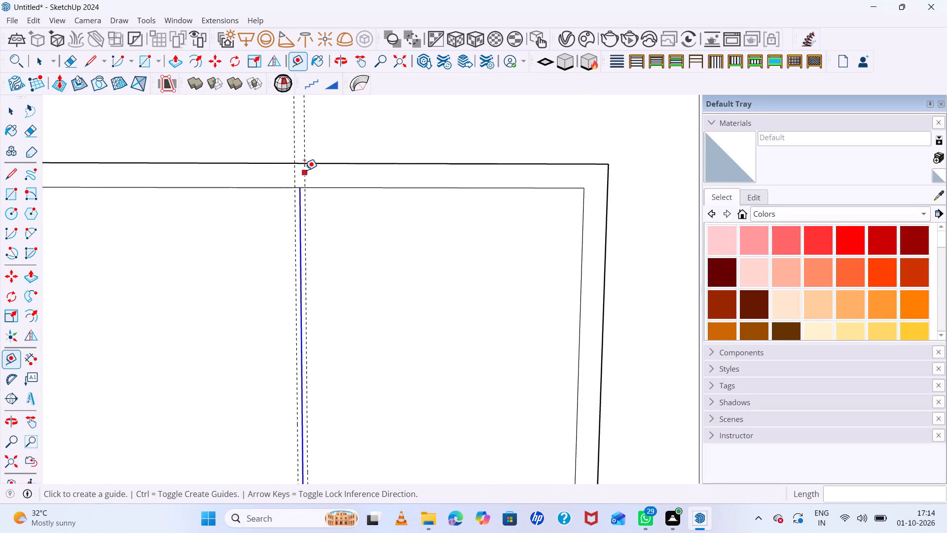
key("l")
scroll(295, 170, "up", 5)
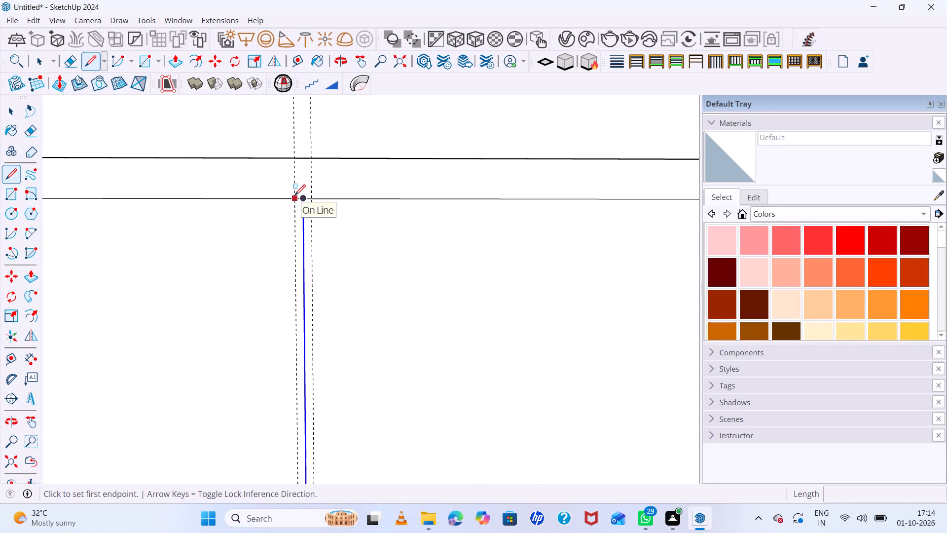
key("r")
left_click(294, 198)
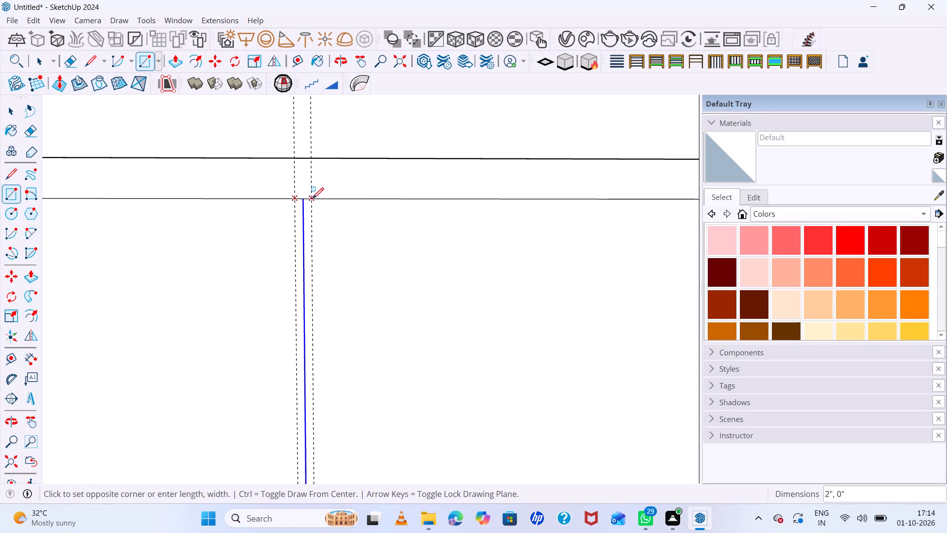
left_click(313, 198)
scroll(301, 250, "down", 20)
scroll(301, 250, "down", 3)
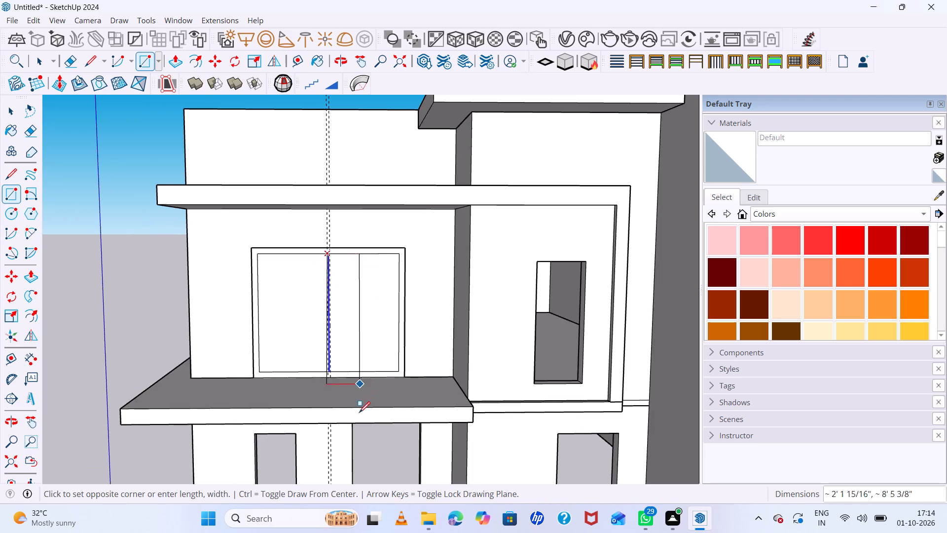
scroll(353, 410, "up", 8)
scroll(320, 360, "up", 12)
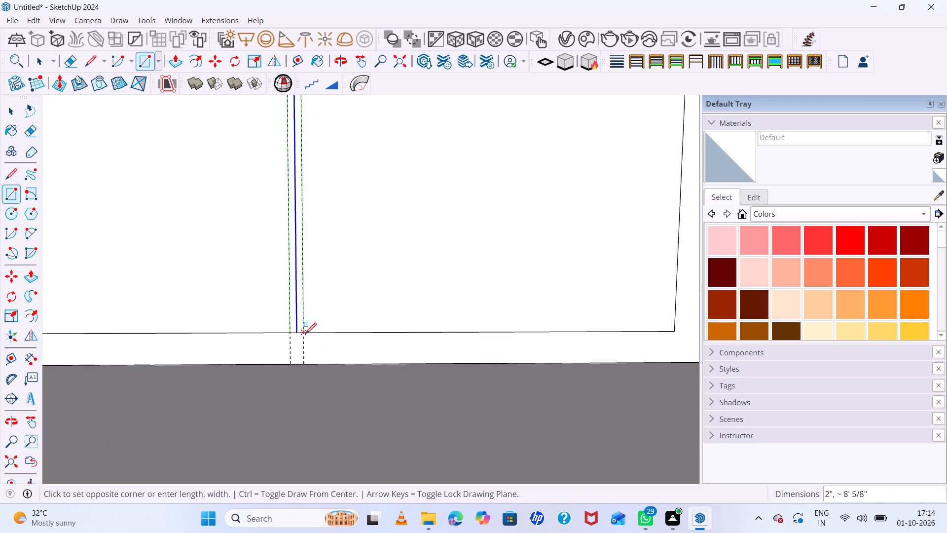
left_click(303, 332)
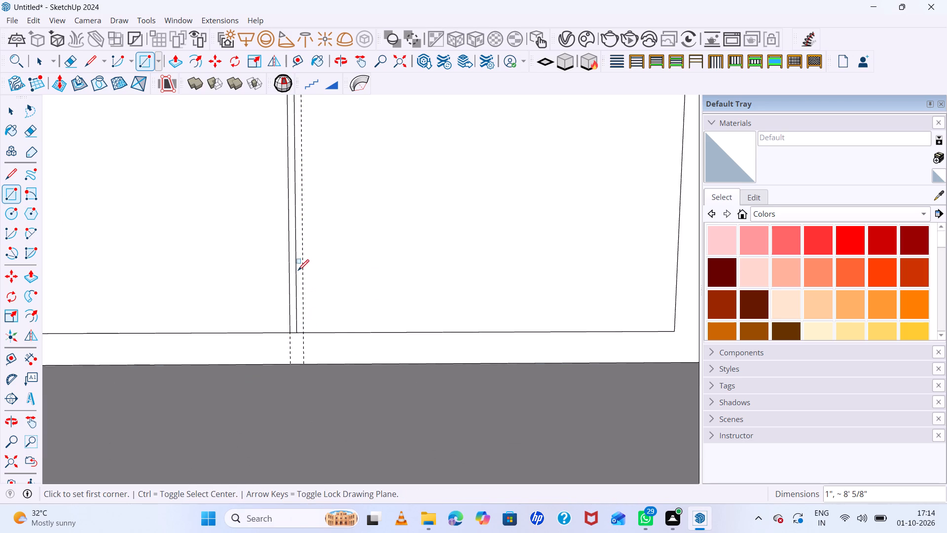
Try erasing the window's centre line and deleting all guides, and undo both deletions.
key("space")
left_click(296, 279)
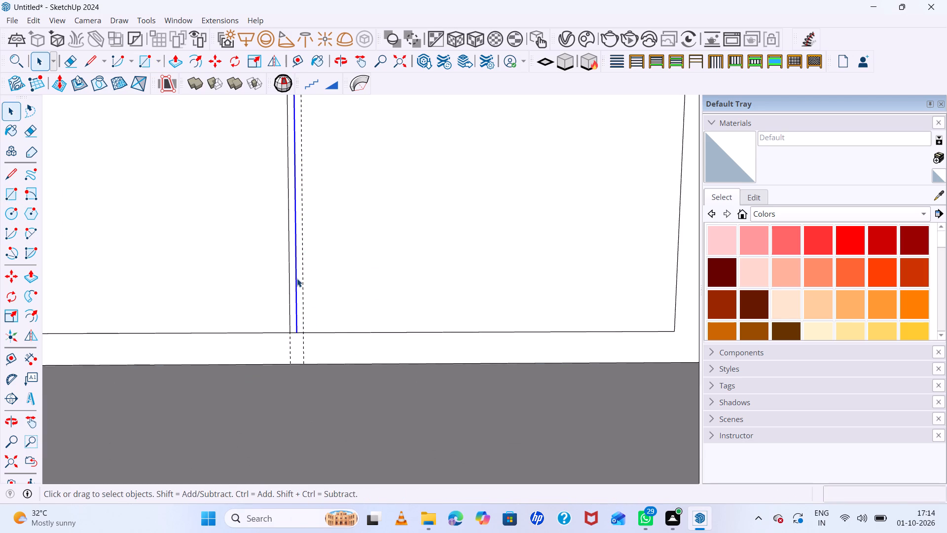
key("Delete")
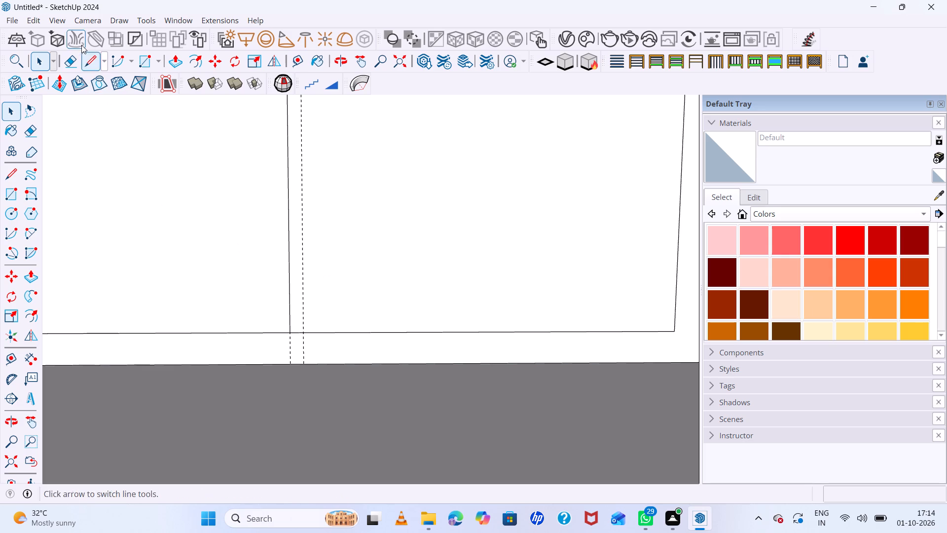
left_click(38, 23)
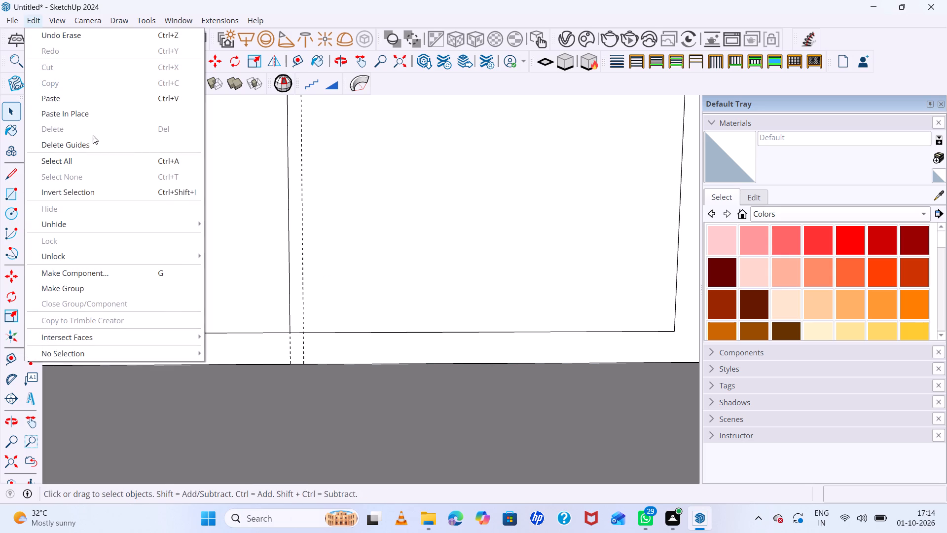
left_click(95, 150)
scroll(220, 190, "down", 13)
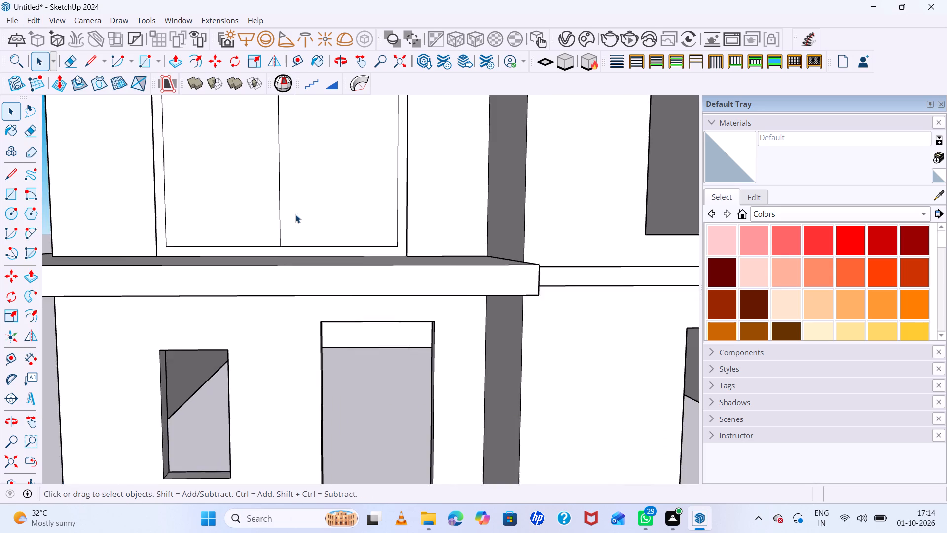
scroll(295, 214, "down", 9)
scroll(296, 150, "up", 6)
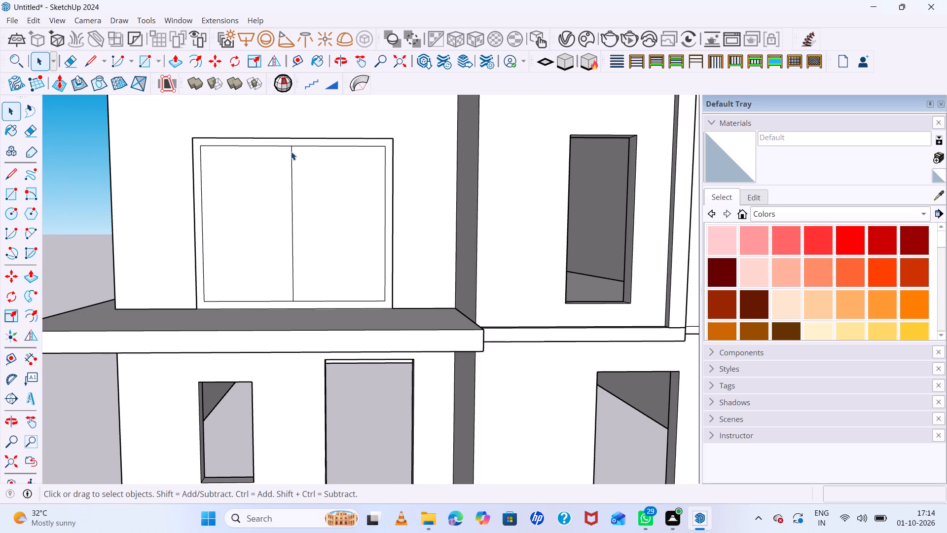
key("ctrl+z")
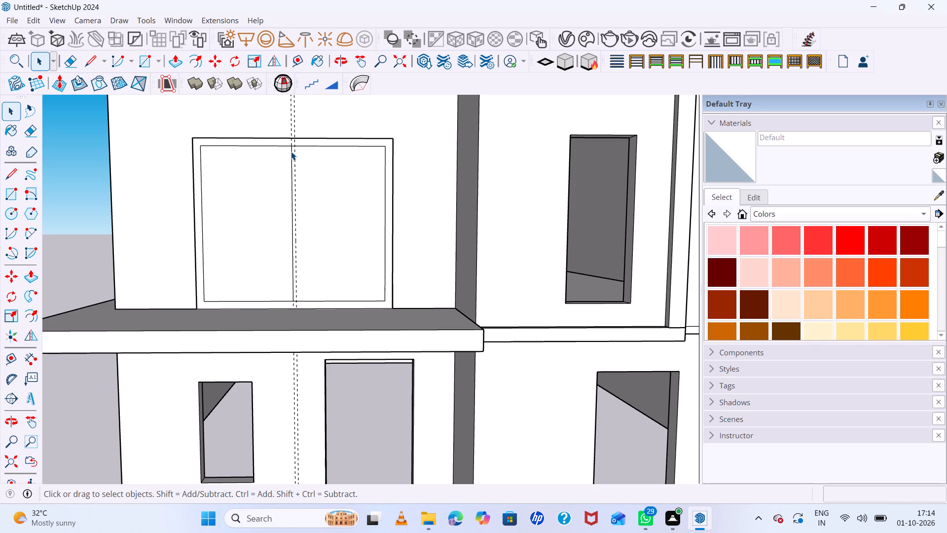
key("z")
Draw a second mullion rectangle 1" by about 8' 5/8" between the window's centre line and the right guide.
scroll(322, 164, "up", 6)
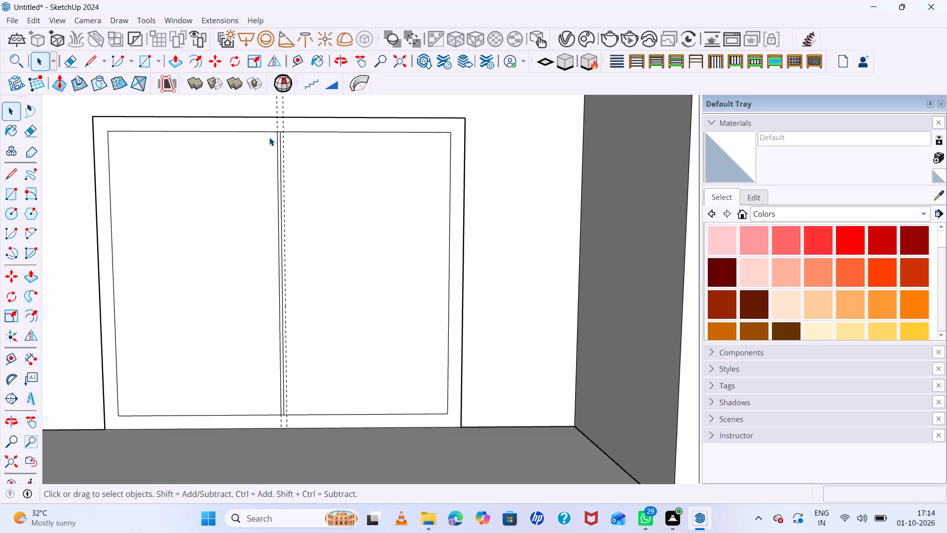
scroll(272, 134, "up", 12)
left_click(267, 150)
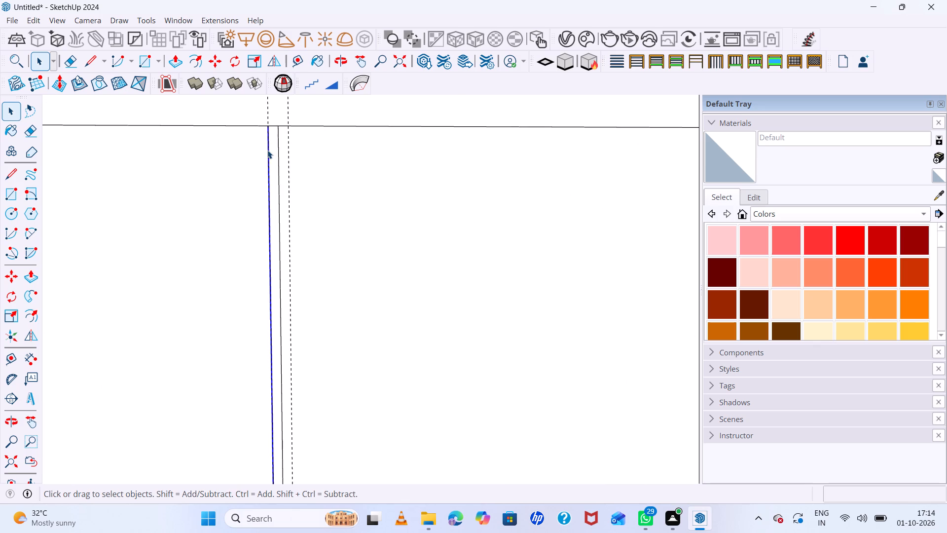
left_click(291, 151)
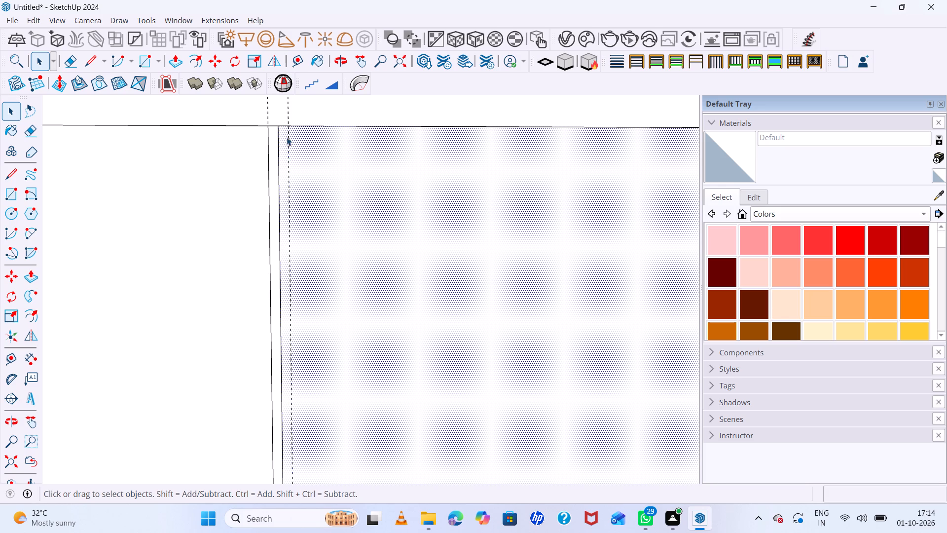
left_click(287, 141)
scroll(288, 142, "up", 4)
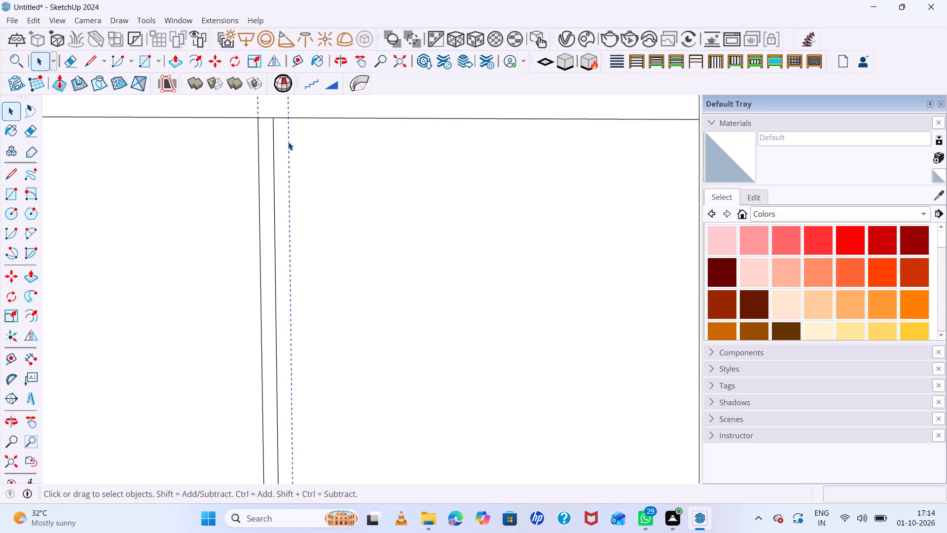
key("r")
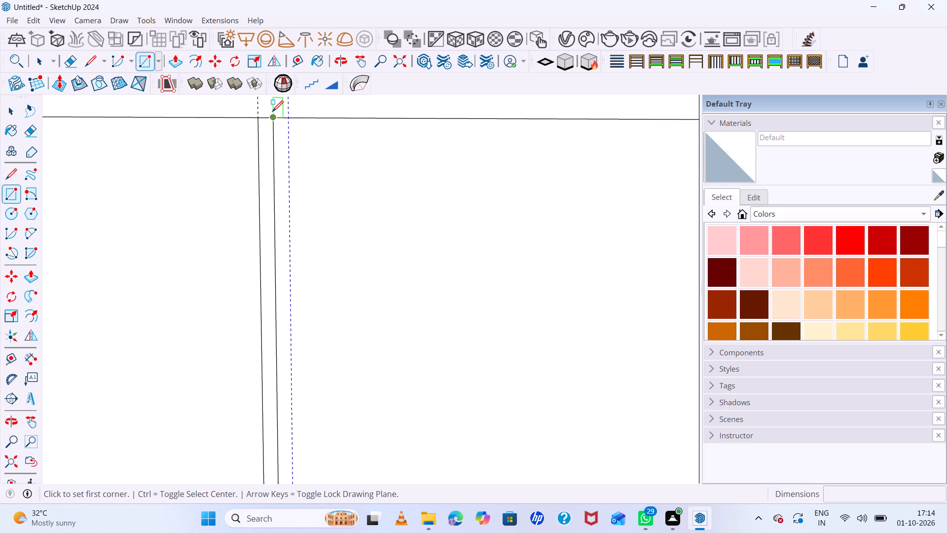
left_click(272, 121)
left_click(288, 118)
scroll(302, 152, "down", 6)
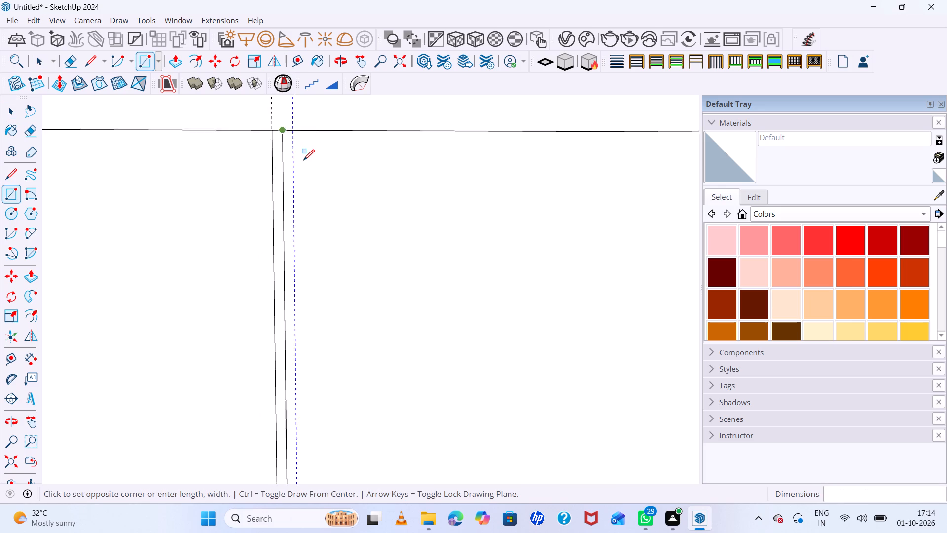
scroll(303, 160, "down", 16)
scroll(333, 458, "up", 7)
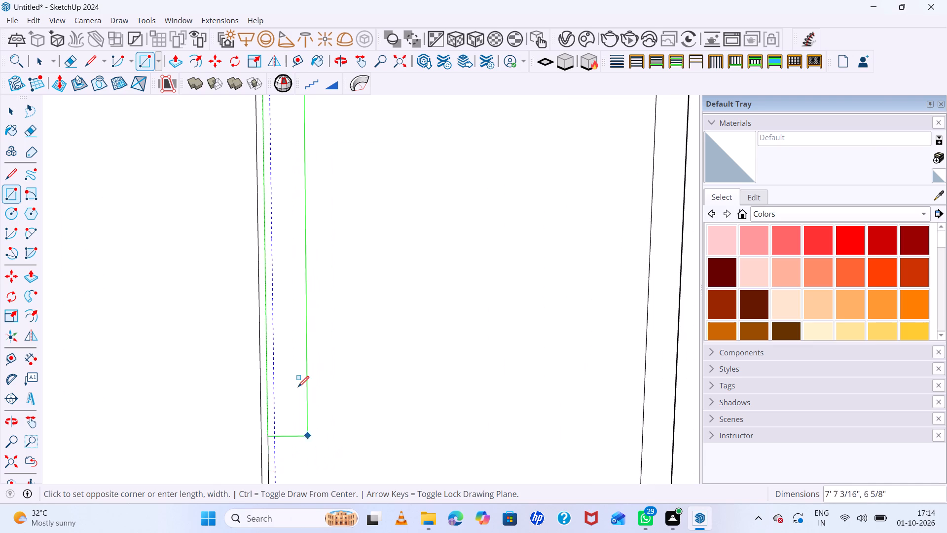
scroll(297, 381, "down", 7)
scroll(299, 461, "up", 13)
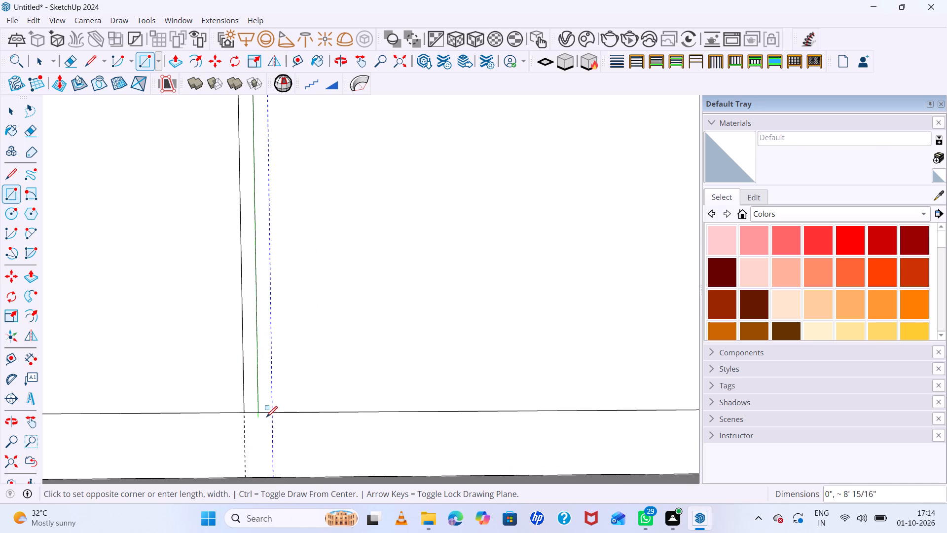
left_click(272, 414)
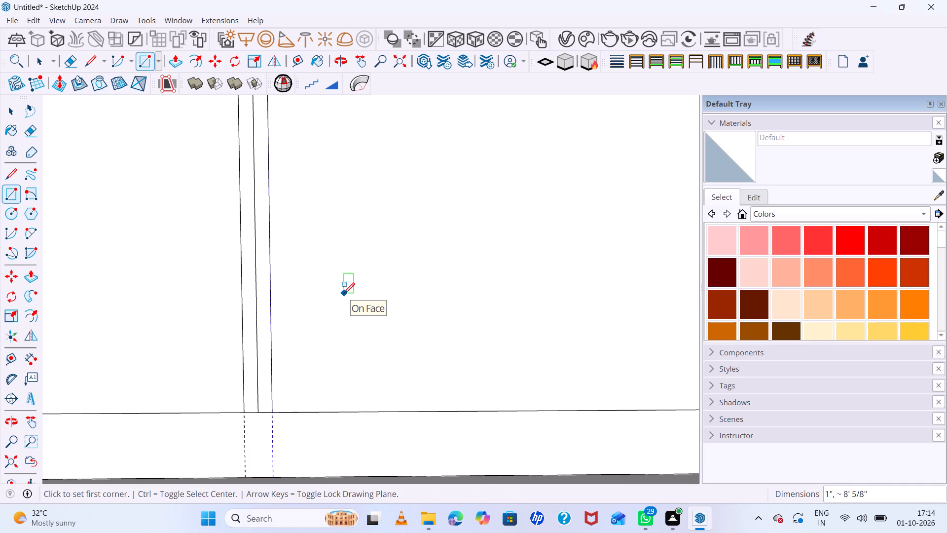
Erase the window's centre line between the two mullion rectangles so they form a single mullion face.
key("Escape")
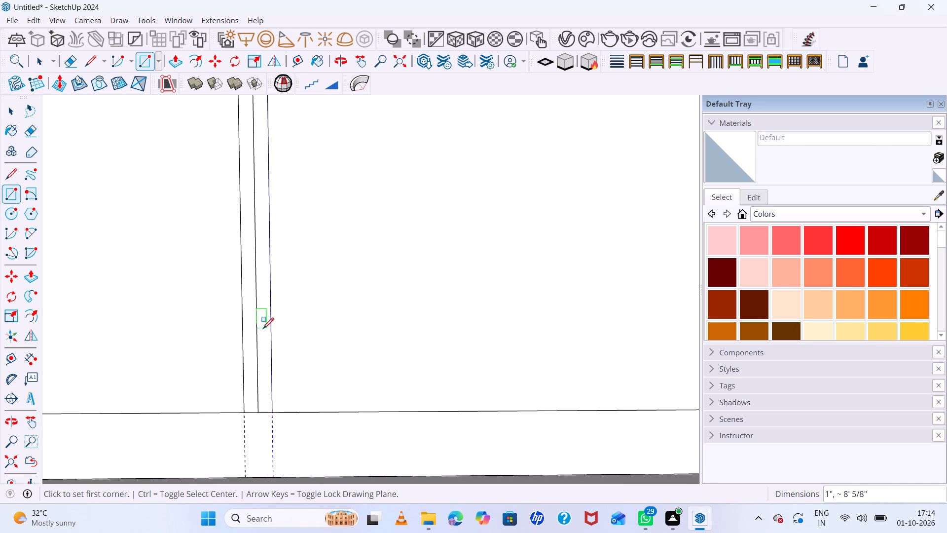
key("space")
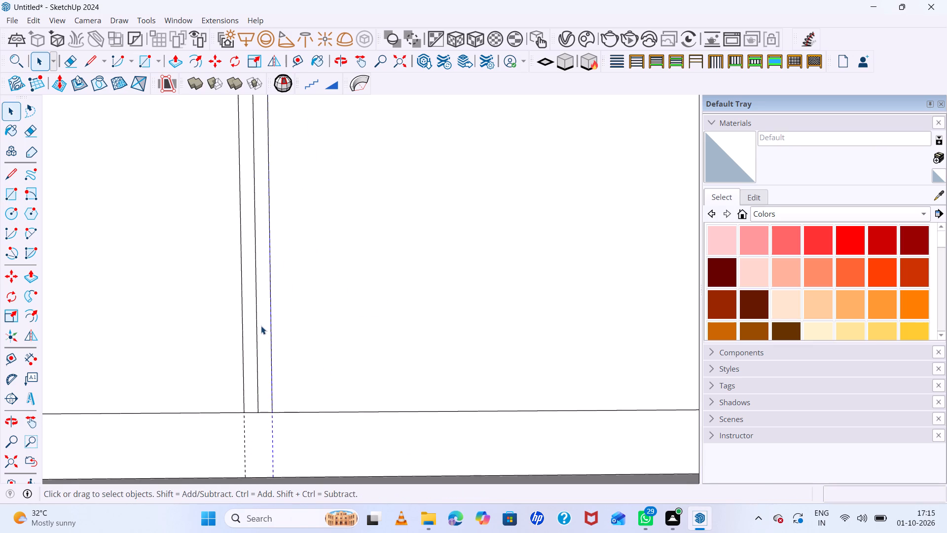
left_click(257, 329)
key("Delete")
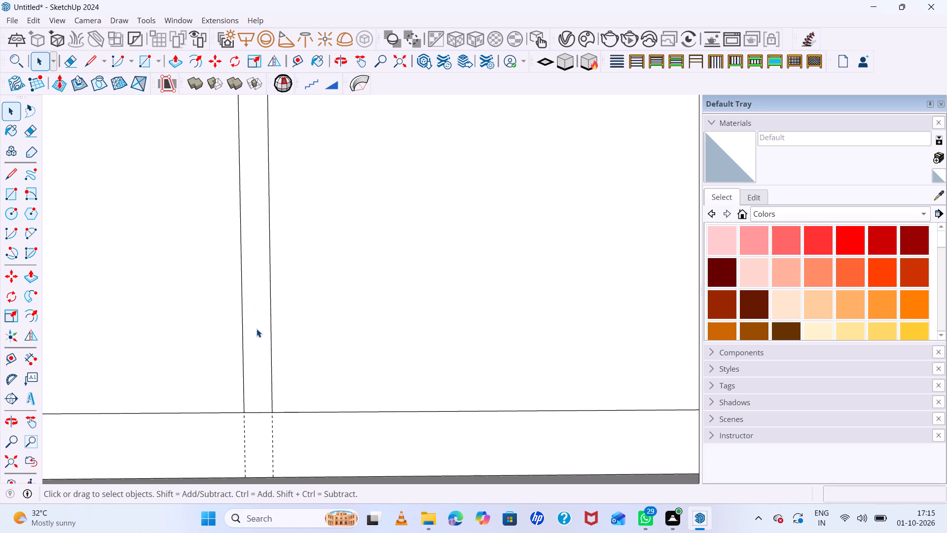
Delete all guides in the model.
scroll(227, 430, "down", 20)
scroll(227, 430, "down", 8)
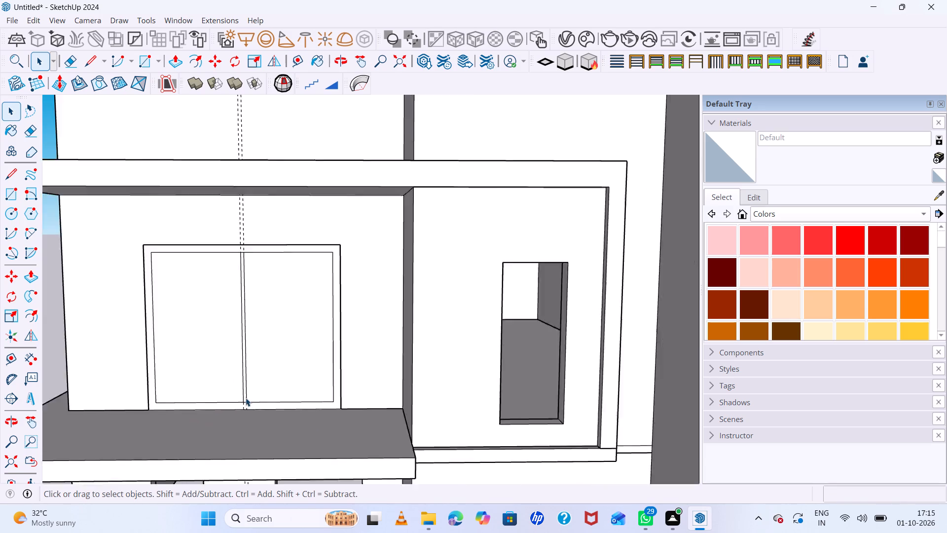
scroll(246, 398, "down", 1)
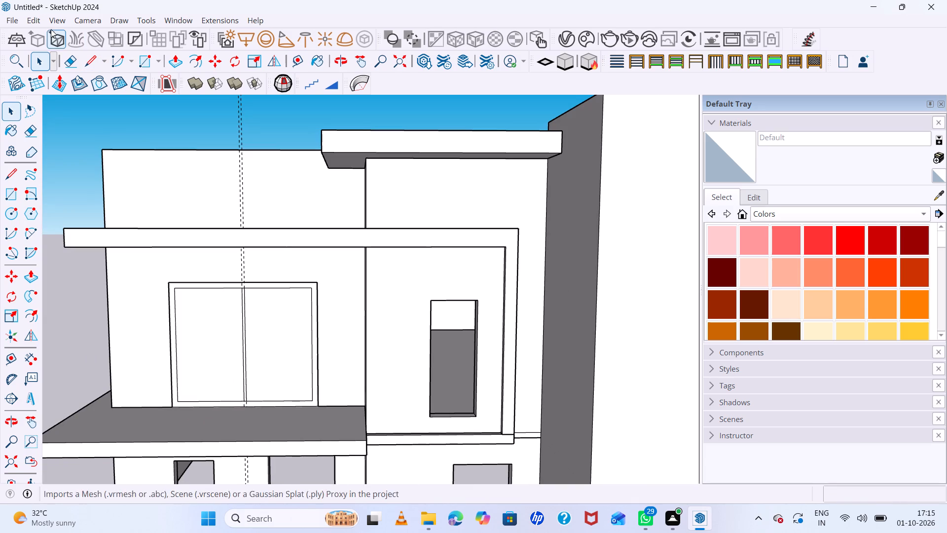
left_click(34, 21)
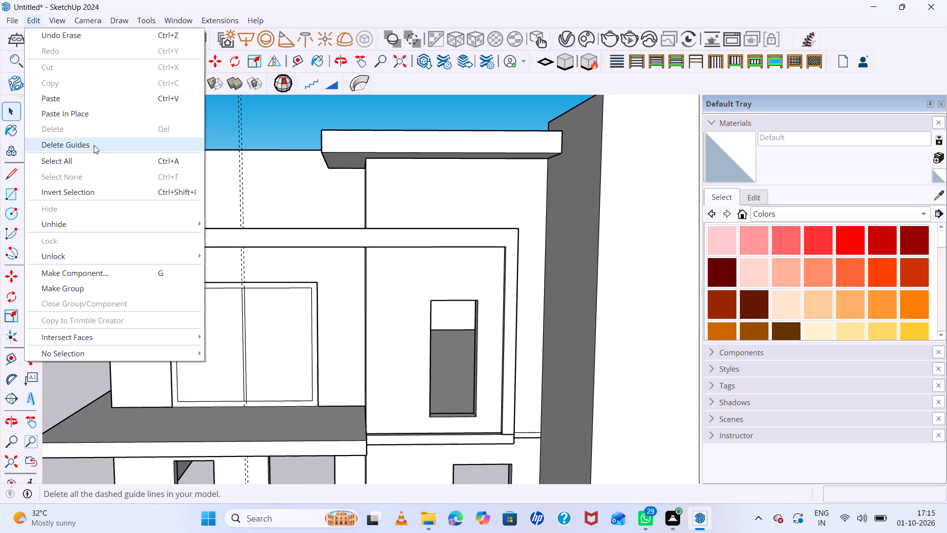
left_click(94, 146)
Paint the large upper-floor window's outer frame black with Color M09 from the Colors collection.
middle_click_drag(377, 346, 361, 313)
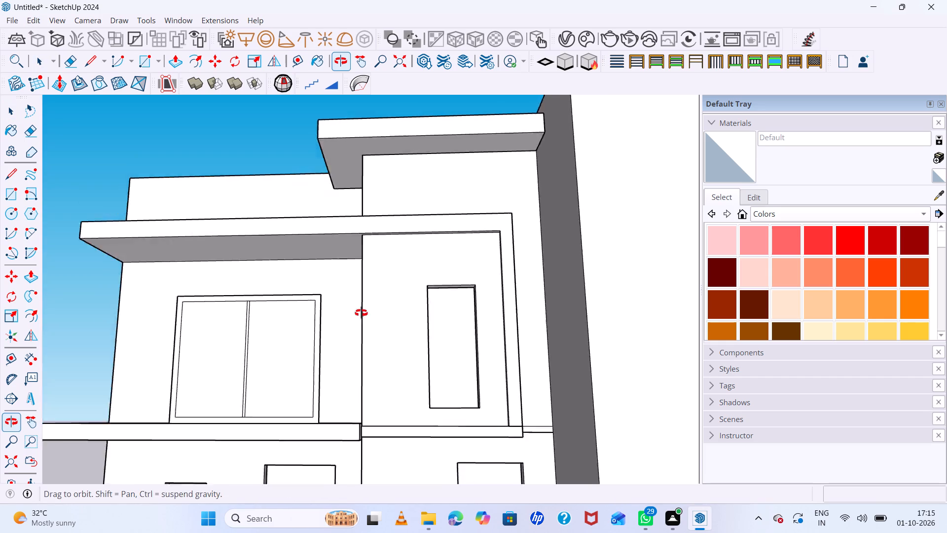
middle_click_drag(361, 313, 367, 385)
left_click(296, 333)
scroll(308, 341, "up", 4)
middle_click_drag(322, 305, 332, 253)
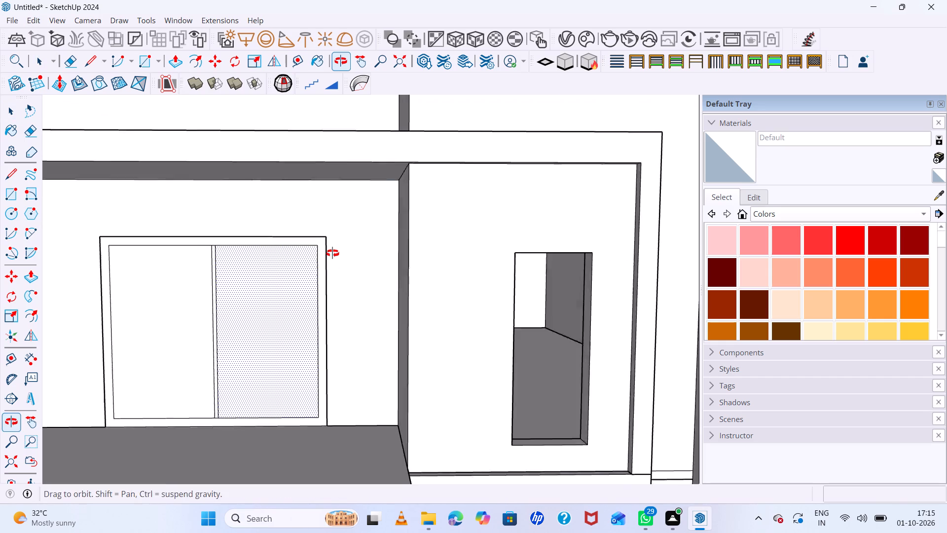
middle_click_drag(332, 253, 332, 251)
left_click(320, 260)
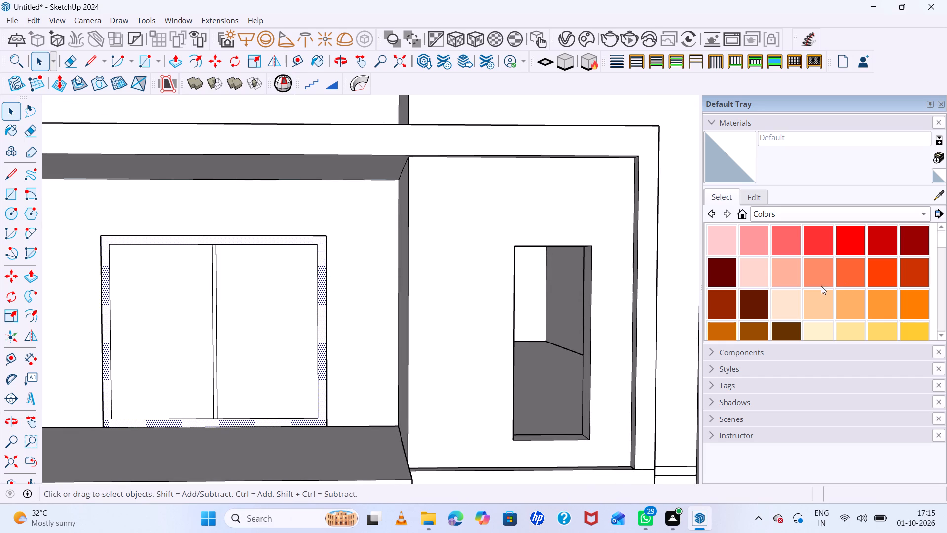
scroll(816, 288, "down", 18)
left_click(720, 236)
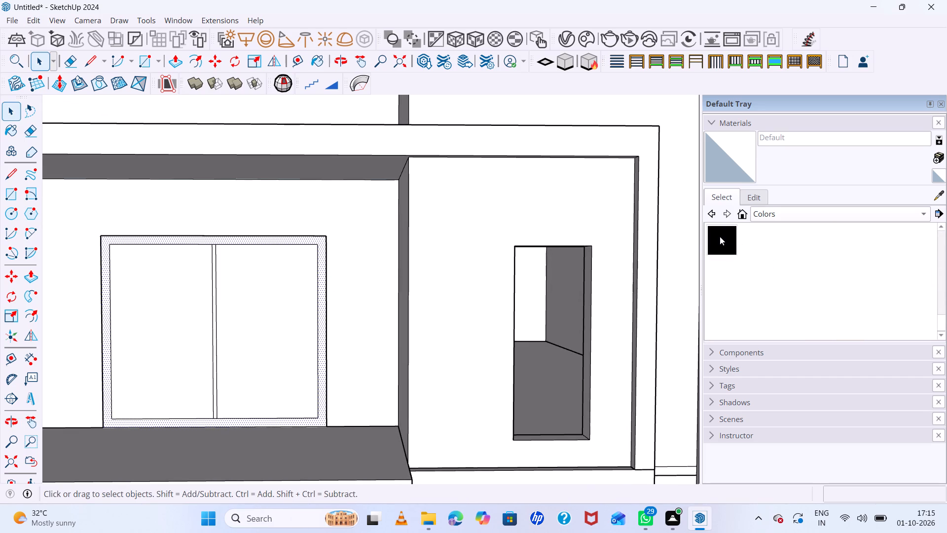
left_click(319, 244)
Paint the same window's centre mullion with the black Color M09.
scroll(320, 244, "down", 5)
scroll(250, 295, "up", 7)
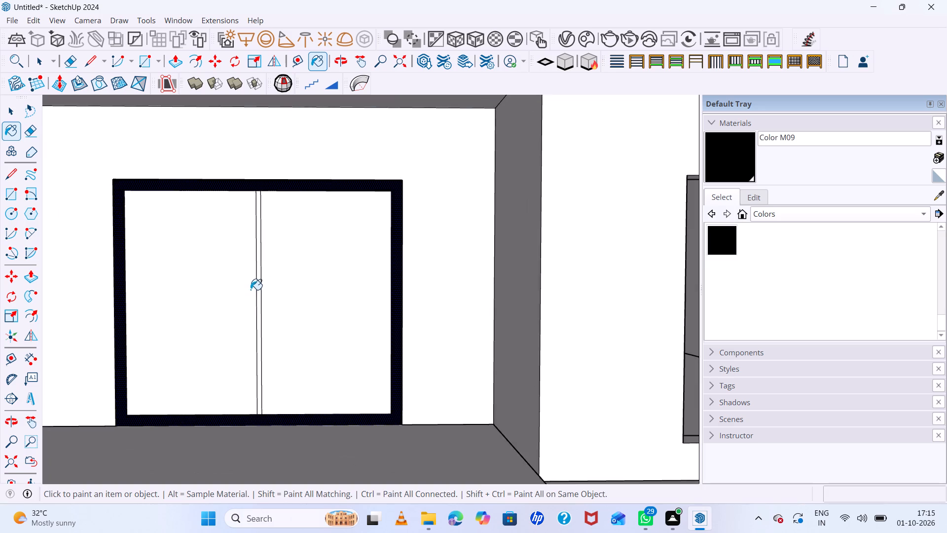
scroll(251, 289, "up", 5)
left_click(263, 271)
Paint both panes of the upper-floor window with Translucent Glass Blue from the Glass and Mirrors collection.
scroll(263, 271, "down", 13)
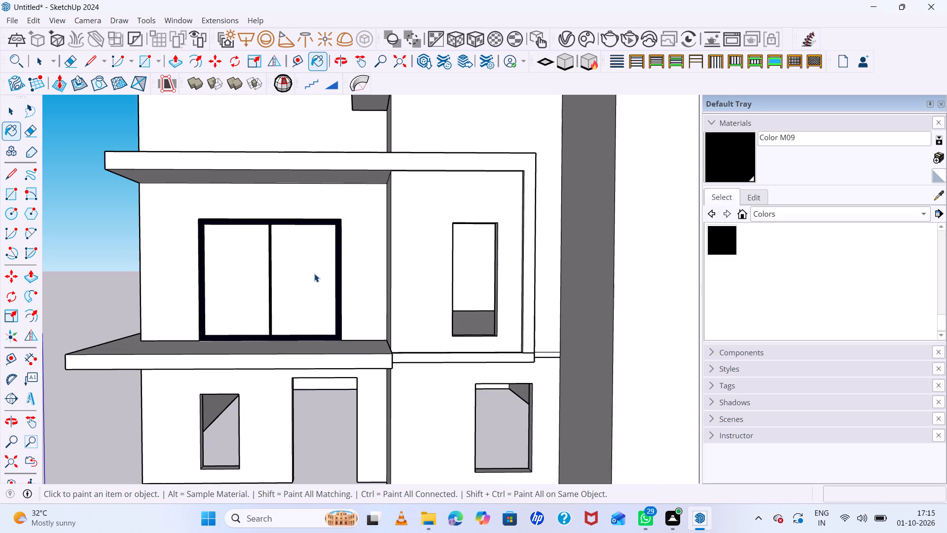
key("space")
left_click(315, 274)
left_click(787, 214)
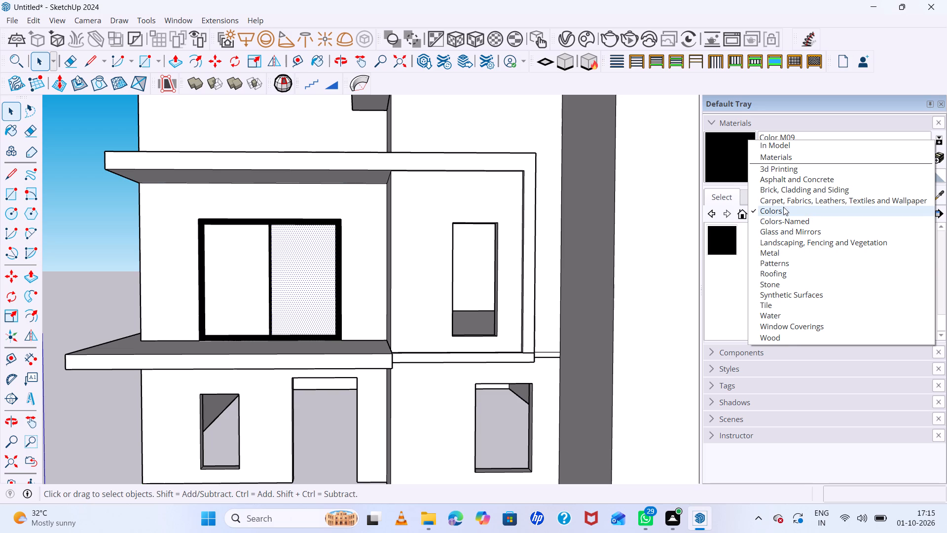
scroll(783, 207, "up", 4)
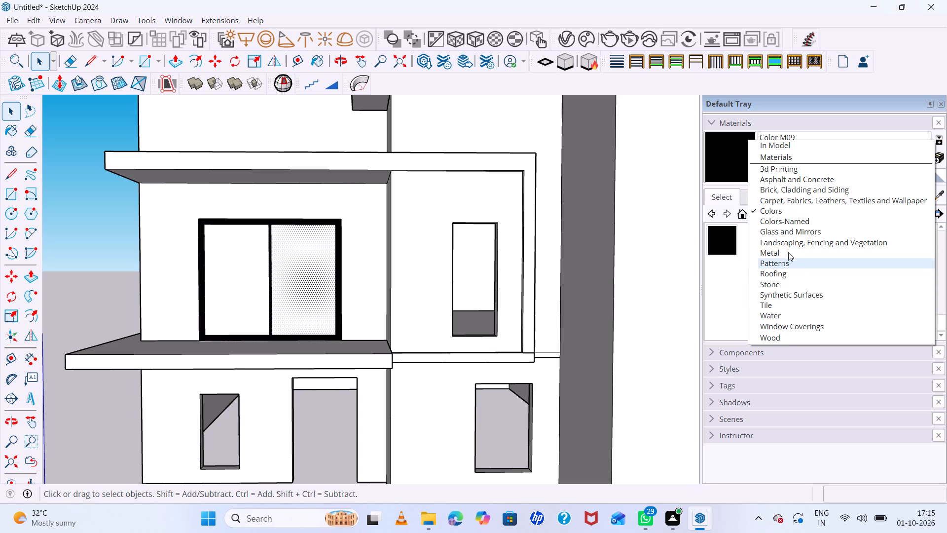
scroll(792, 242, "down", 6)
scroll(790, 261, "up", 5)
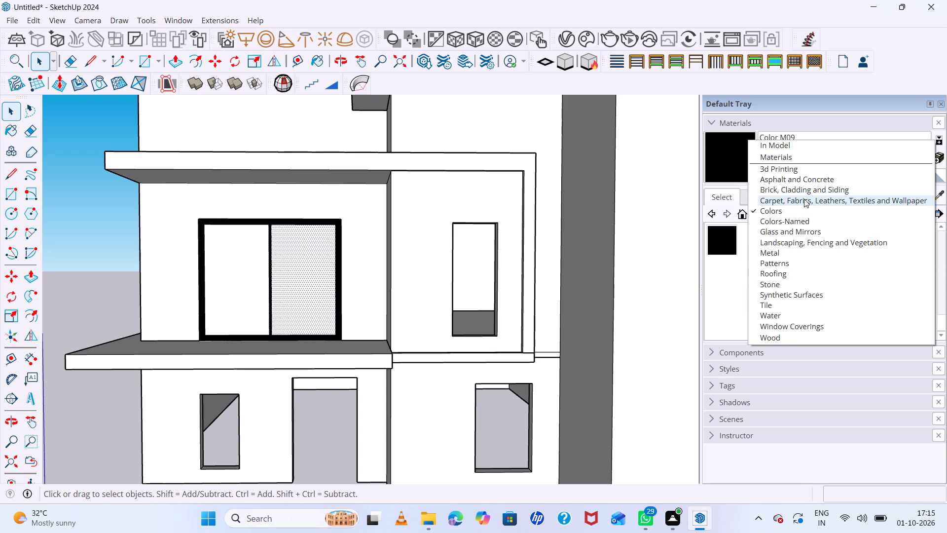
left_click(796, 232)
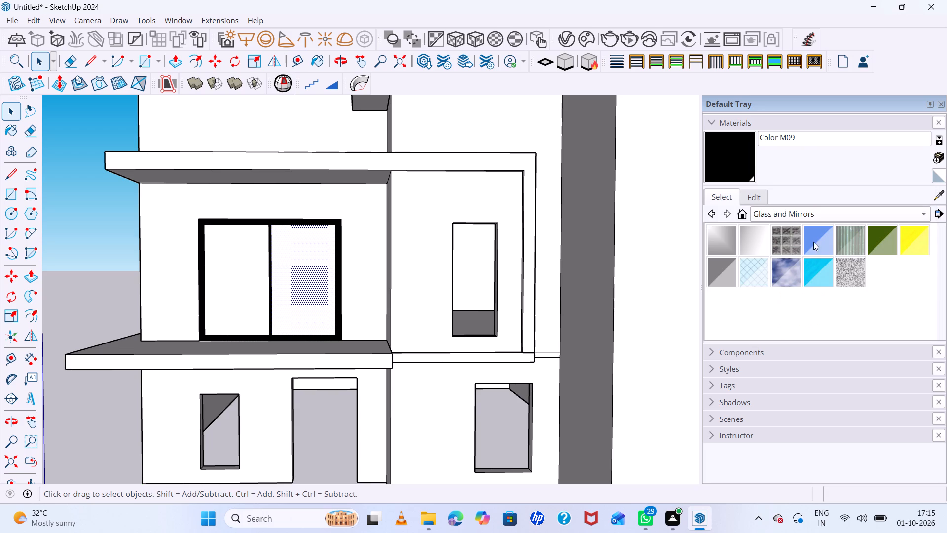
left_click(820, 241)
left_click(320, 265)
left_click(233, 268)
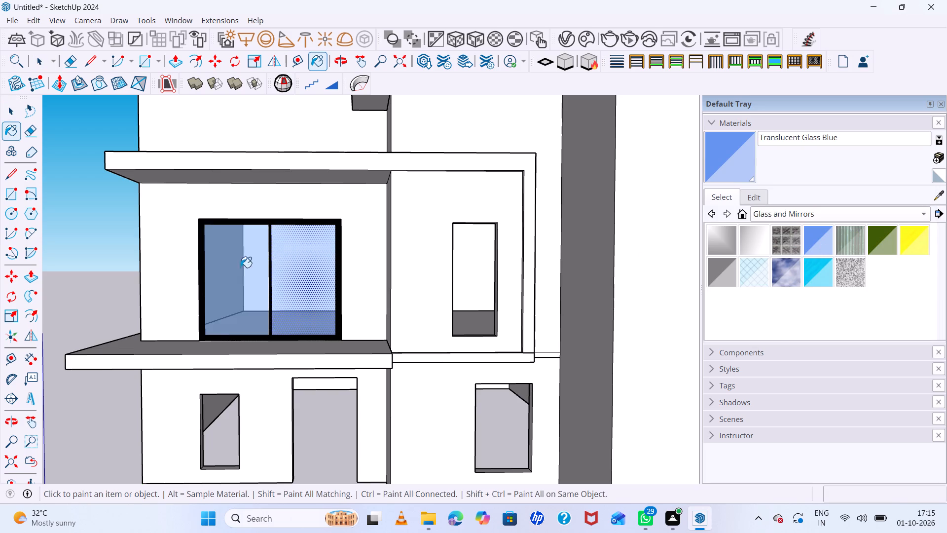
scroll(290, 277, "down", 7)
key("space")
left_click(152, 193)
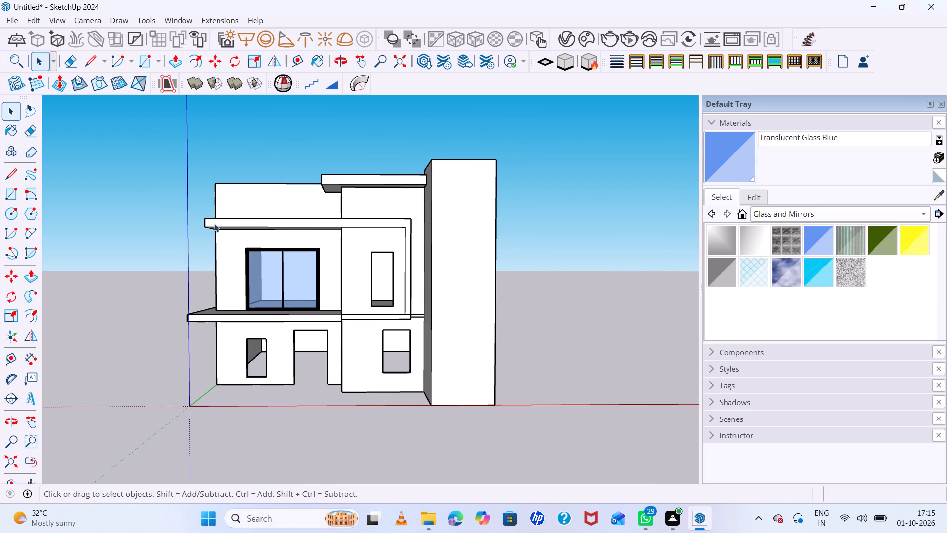
Paint both panes of the upper-floor window with Translucent Glass Tinted from the Glass and Mirrors collection.
middle_click_drag(422, 311, 495, 338)
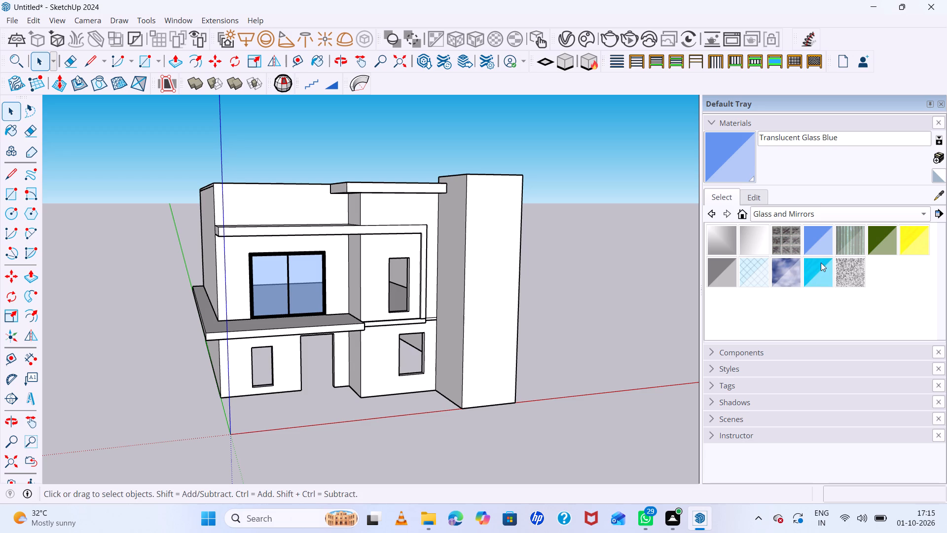
left_click(821, 263)
scroll(312, 284, "up", 4)
left_click(308, 280)
left_click(249, 283)
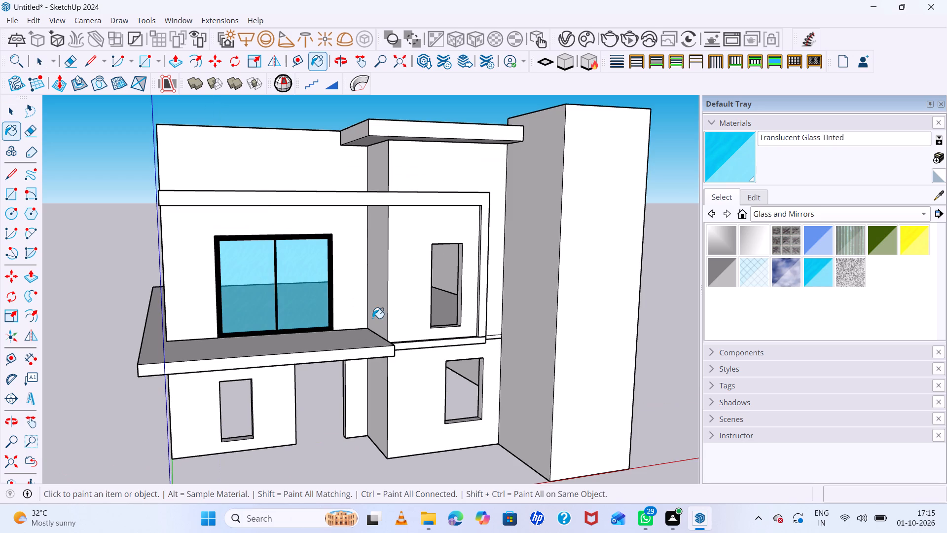
middle_click_drag(366, 302, 302, 314)
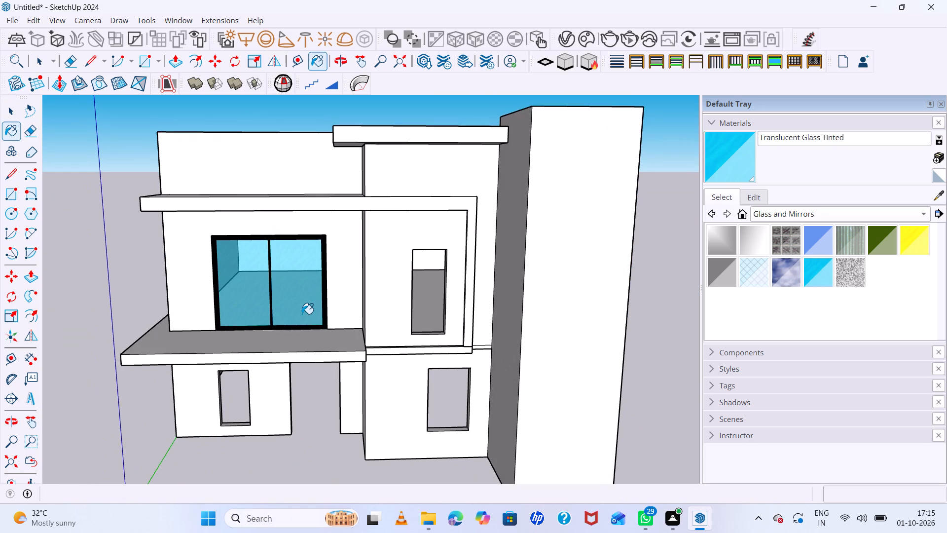
key("space")
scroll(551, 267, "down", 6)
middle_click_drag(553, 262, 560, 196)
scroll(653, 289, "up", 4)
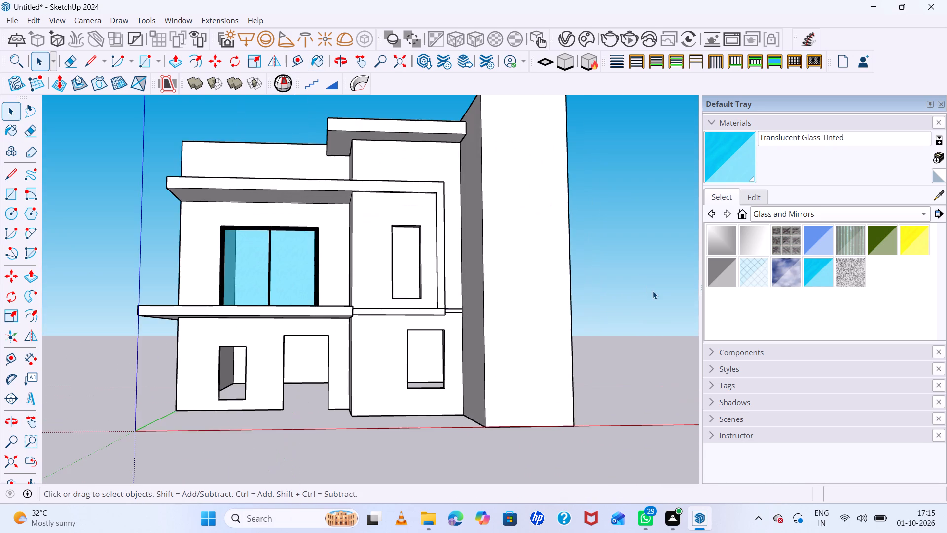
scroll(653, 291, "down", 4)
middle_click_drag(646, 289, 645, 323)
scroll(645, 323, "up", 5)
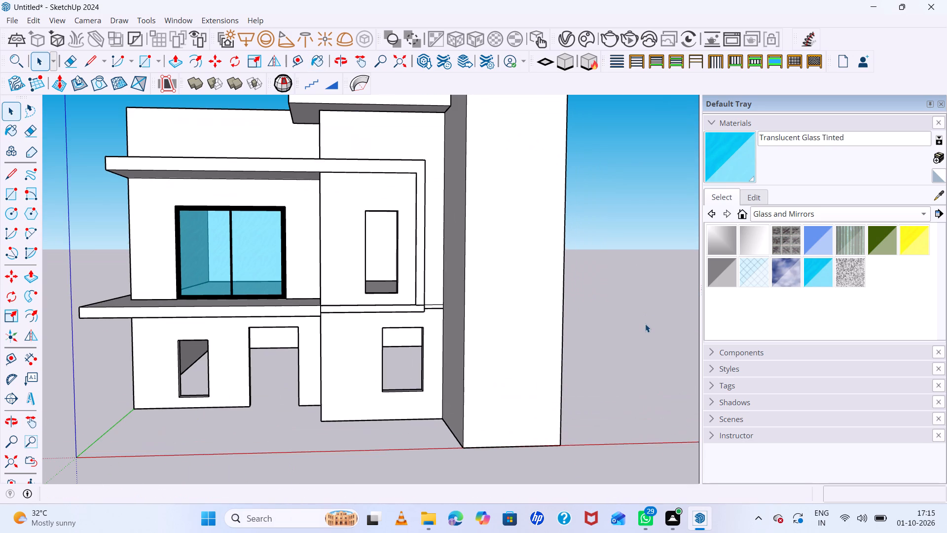
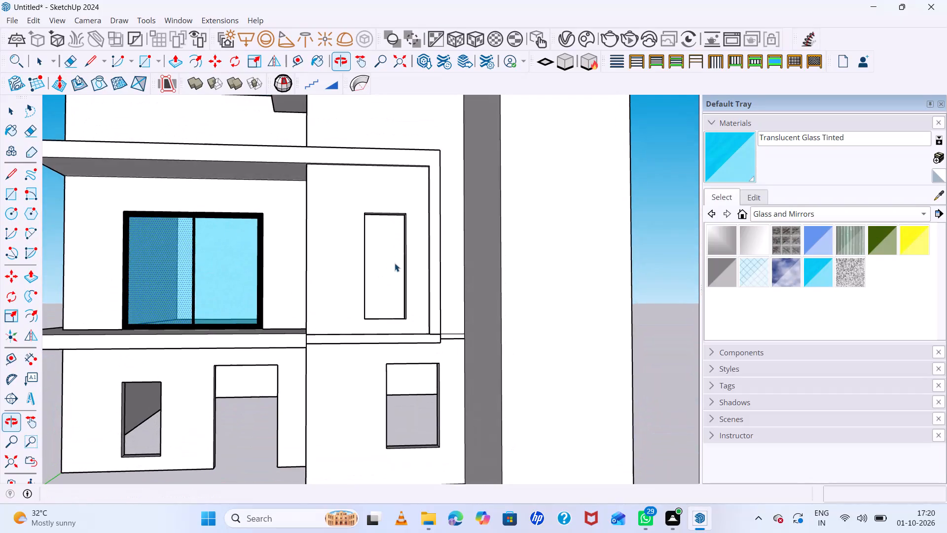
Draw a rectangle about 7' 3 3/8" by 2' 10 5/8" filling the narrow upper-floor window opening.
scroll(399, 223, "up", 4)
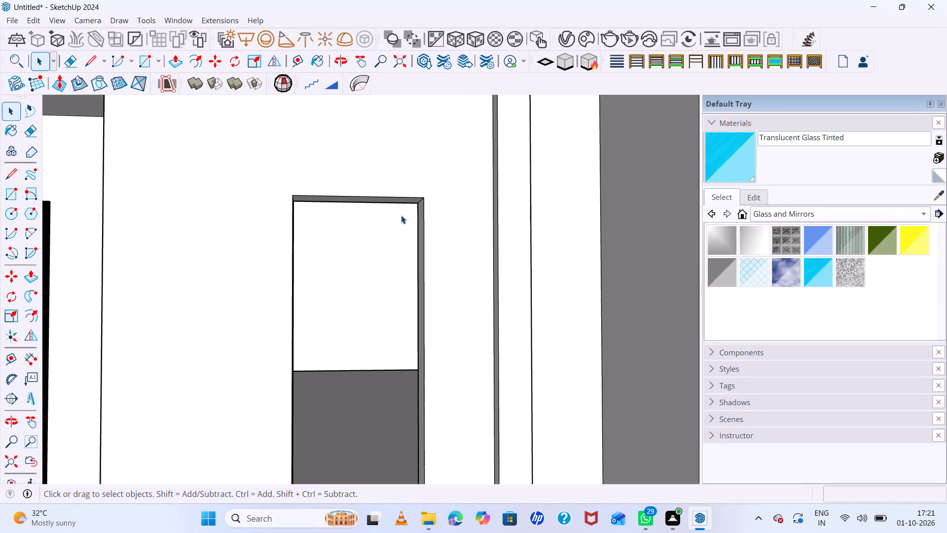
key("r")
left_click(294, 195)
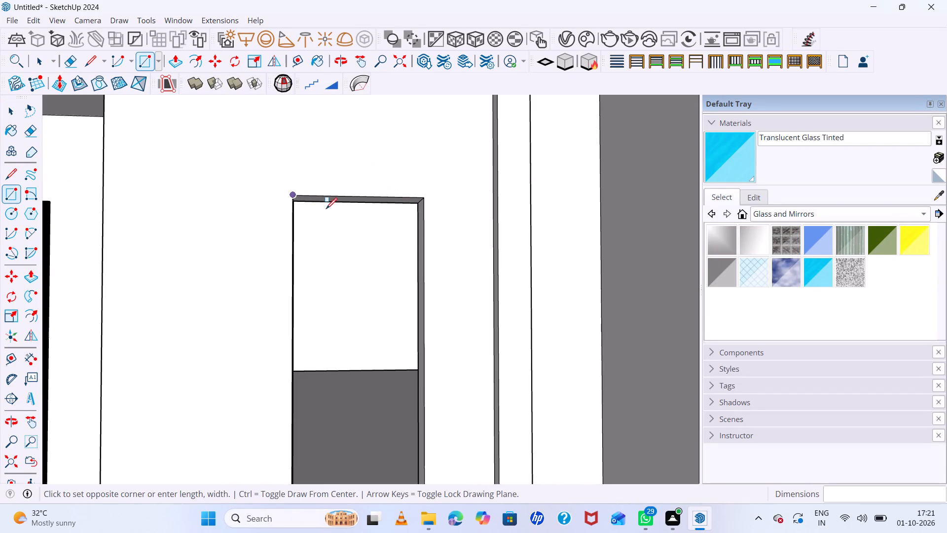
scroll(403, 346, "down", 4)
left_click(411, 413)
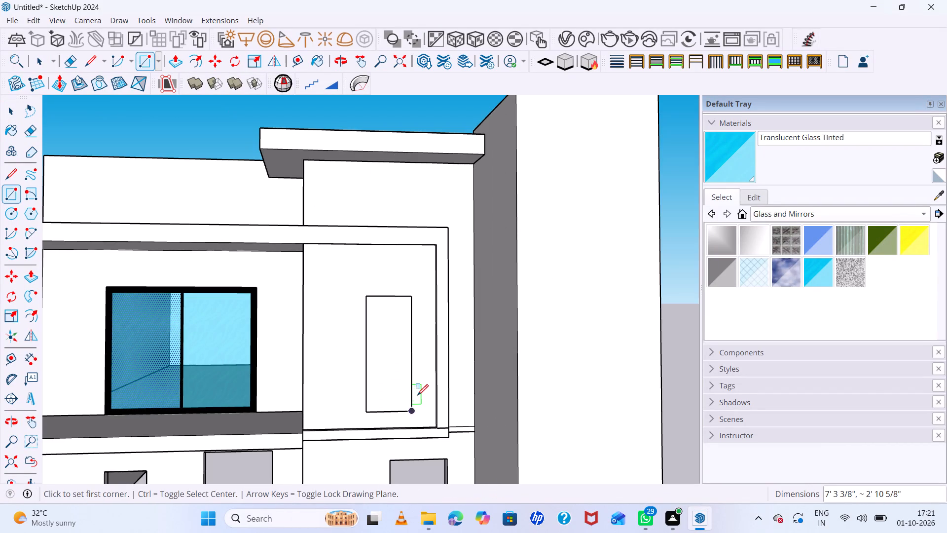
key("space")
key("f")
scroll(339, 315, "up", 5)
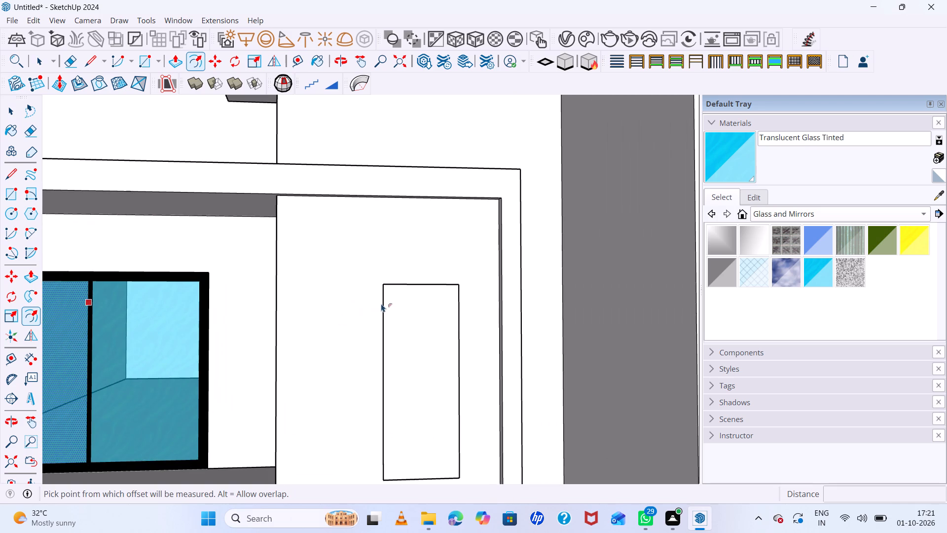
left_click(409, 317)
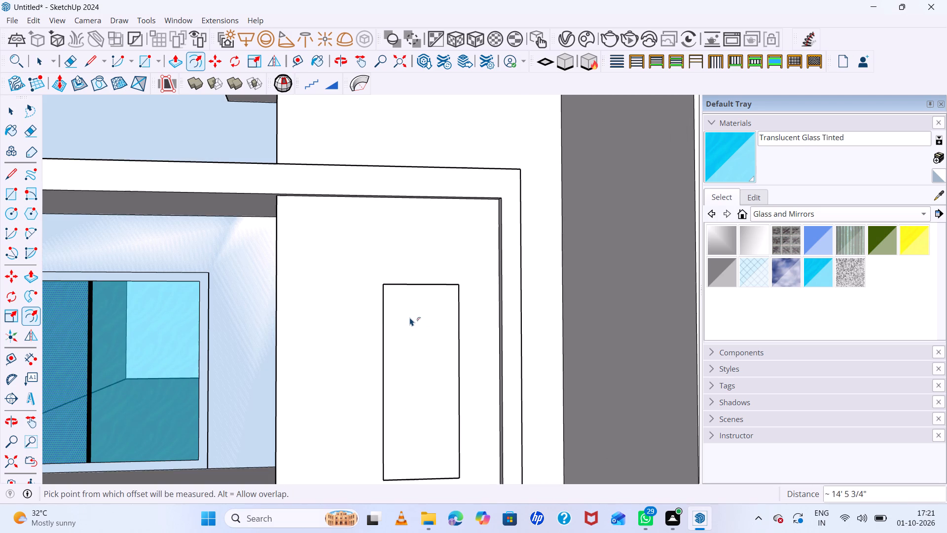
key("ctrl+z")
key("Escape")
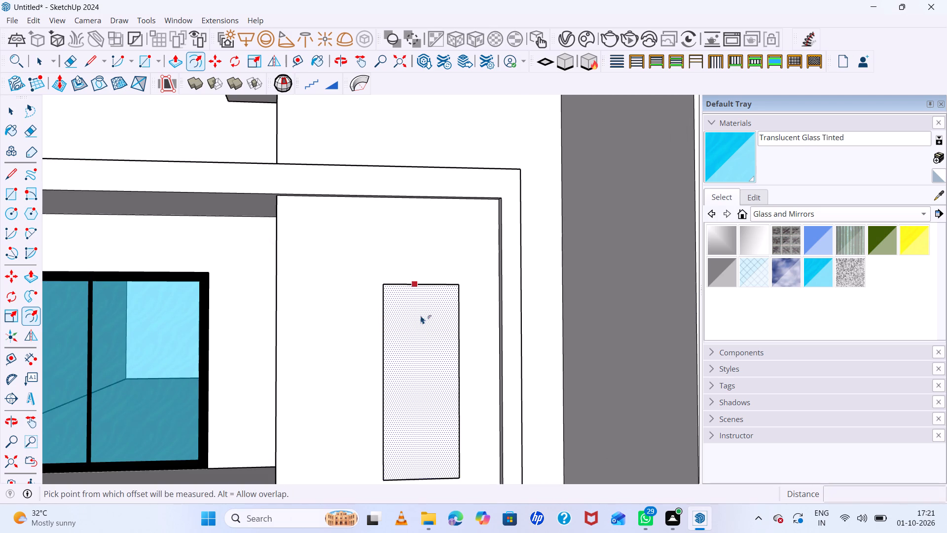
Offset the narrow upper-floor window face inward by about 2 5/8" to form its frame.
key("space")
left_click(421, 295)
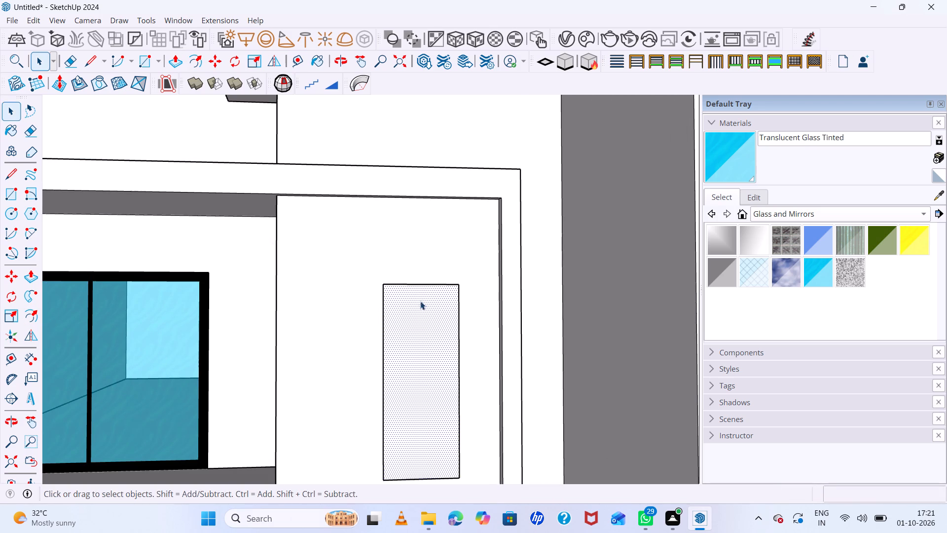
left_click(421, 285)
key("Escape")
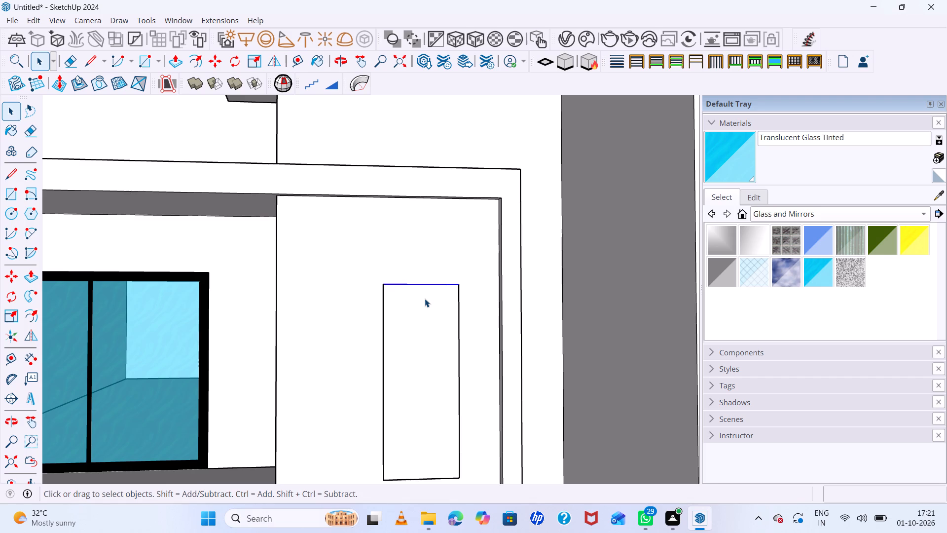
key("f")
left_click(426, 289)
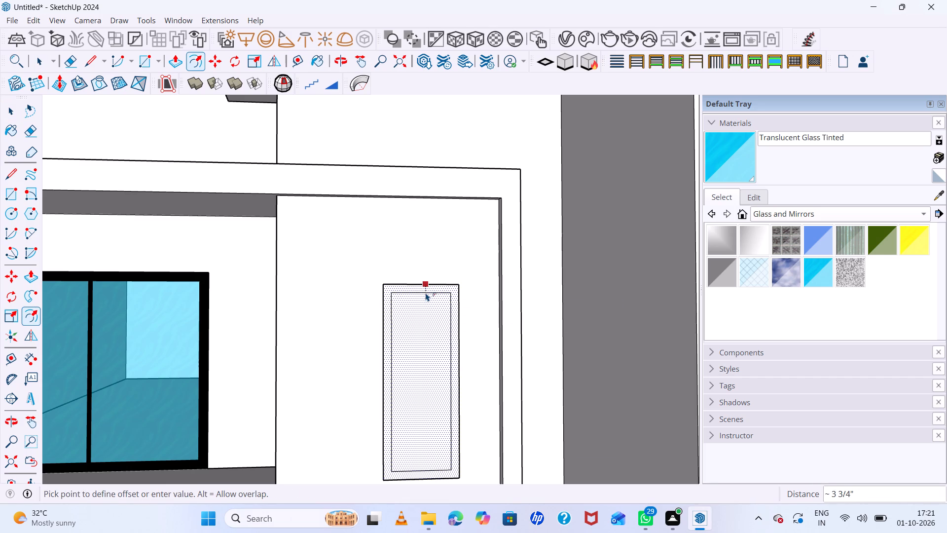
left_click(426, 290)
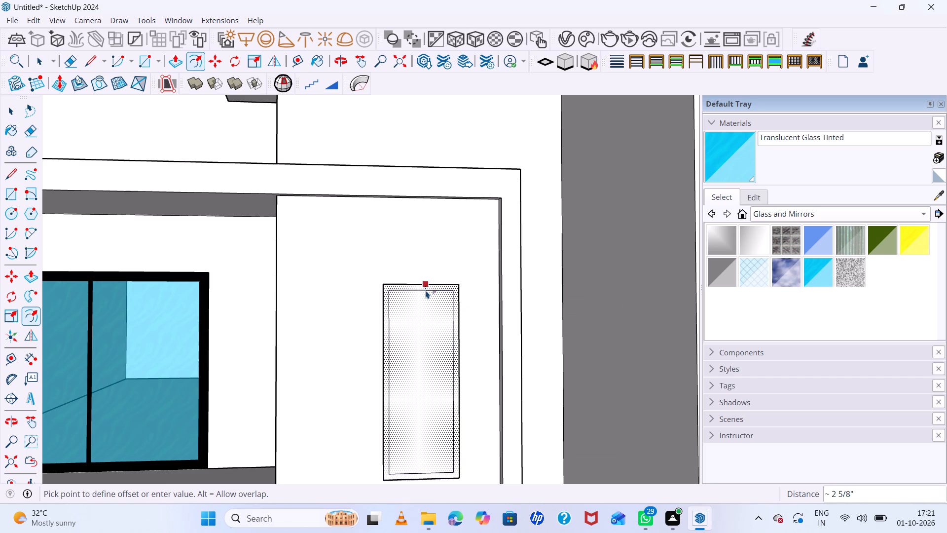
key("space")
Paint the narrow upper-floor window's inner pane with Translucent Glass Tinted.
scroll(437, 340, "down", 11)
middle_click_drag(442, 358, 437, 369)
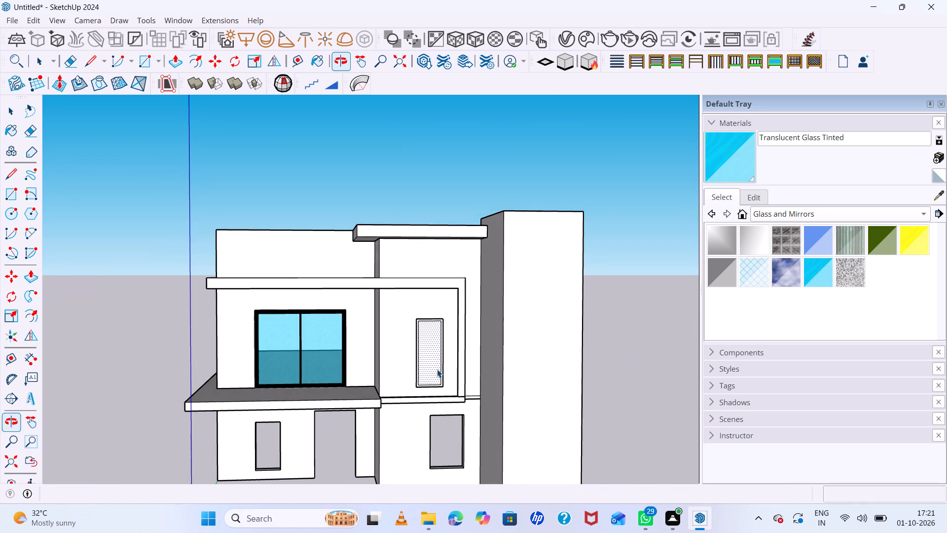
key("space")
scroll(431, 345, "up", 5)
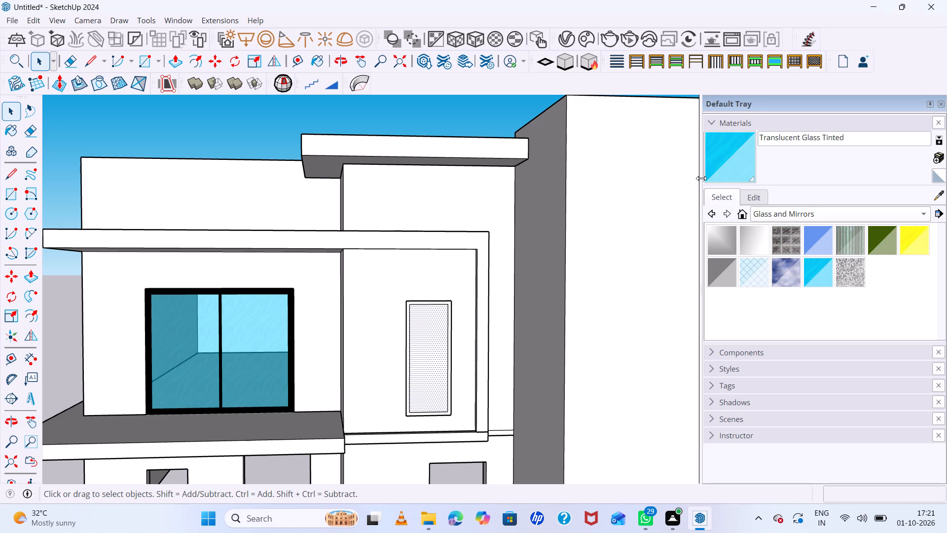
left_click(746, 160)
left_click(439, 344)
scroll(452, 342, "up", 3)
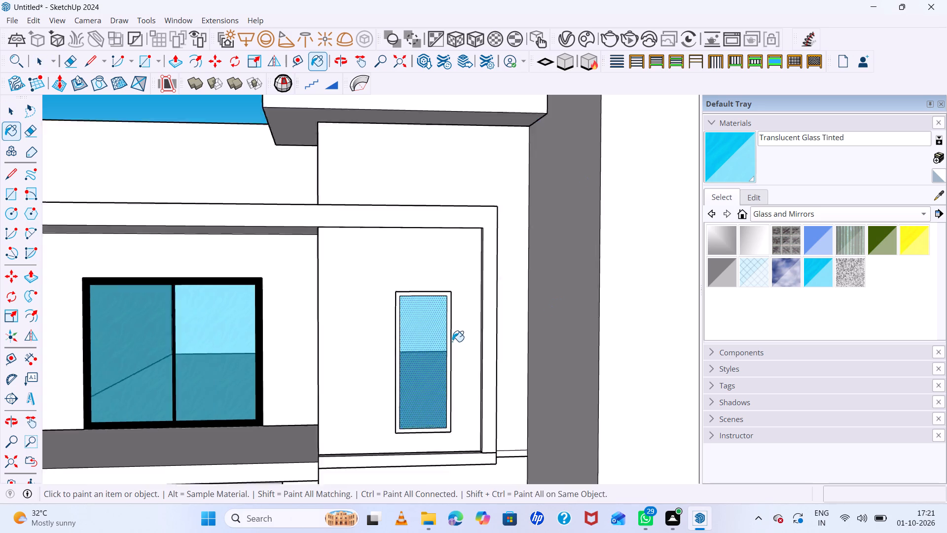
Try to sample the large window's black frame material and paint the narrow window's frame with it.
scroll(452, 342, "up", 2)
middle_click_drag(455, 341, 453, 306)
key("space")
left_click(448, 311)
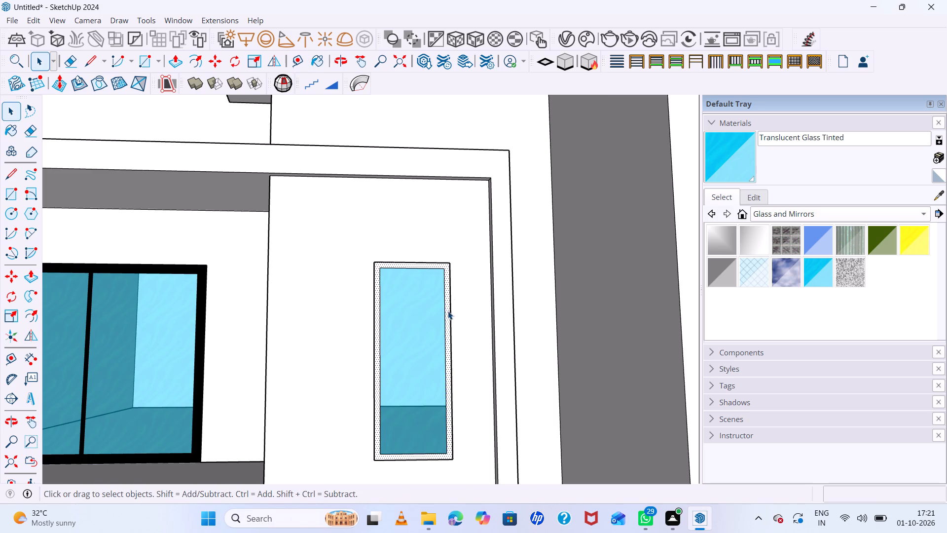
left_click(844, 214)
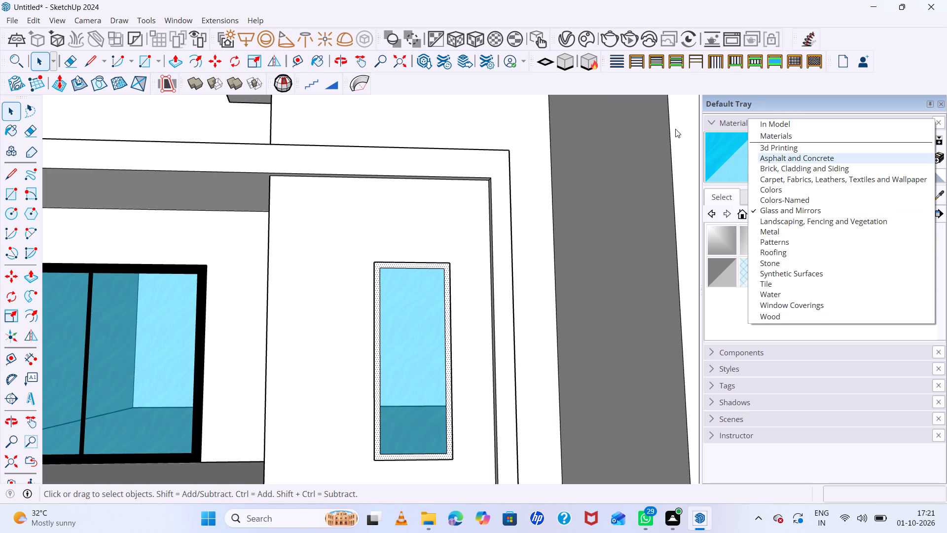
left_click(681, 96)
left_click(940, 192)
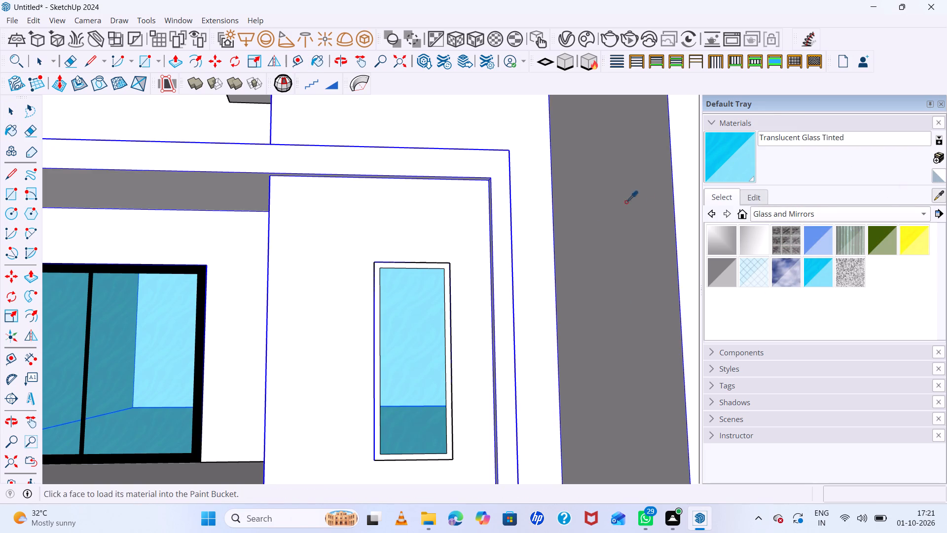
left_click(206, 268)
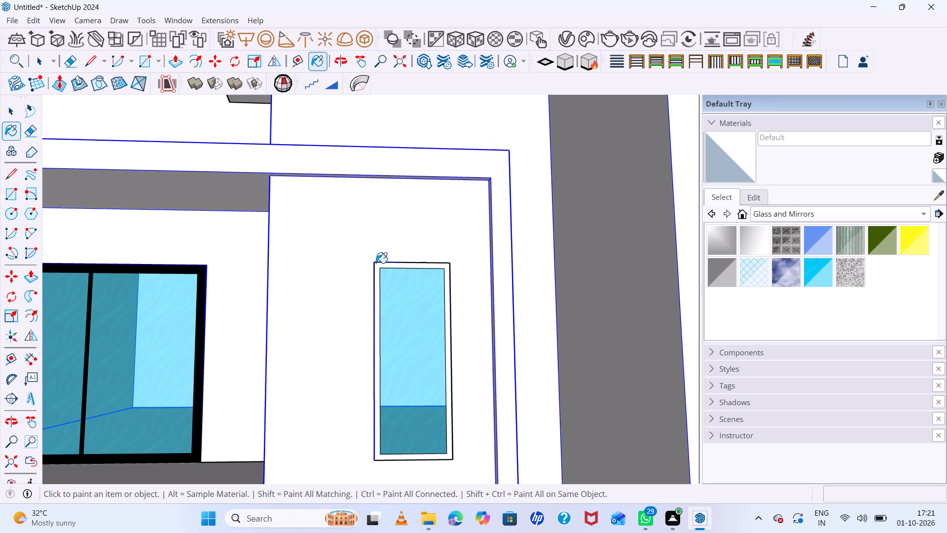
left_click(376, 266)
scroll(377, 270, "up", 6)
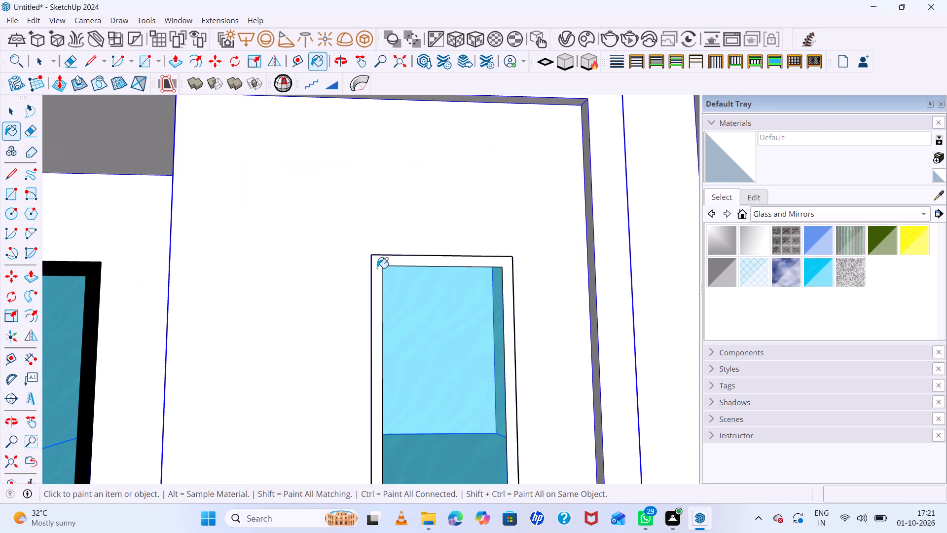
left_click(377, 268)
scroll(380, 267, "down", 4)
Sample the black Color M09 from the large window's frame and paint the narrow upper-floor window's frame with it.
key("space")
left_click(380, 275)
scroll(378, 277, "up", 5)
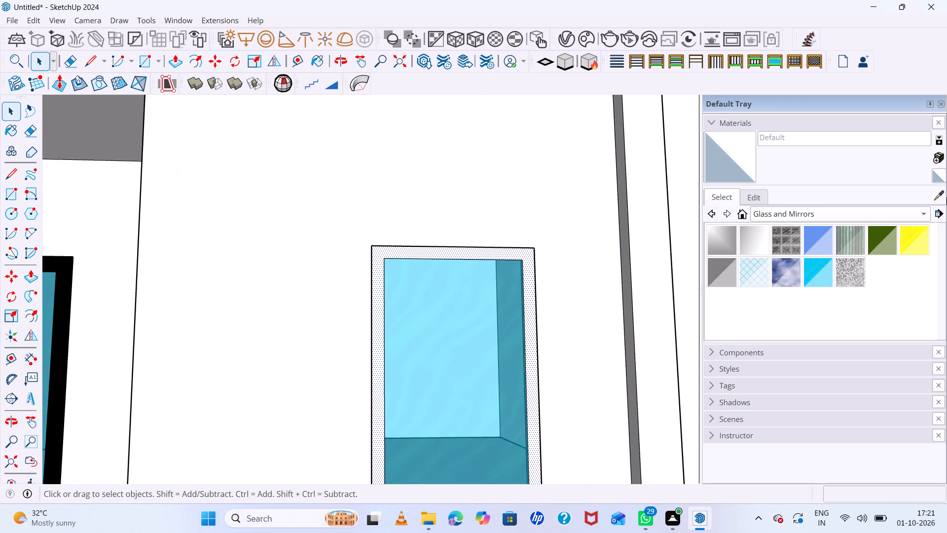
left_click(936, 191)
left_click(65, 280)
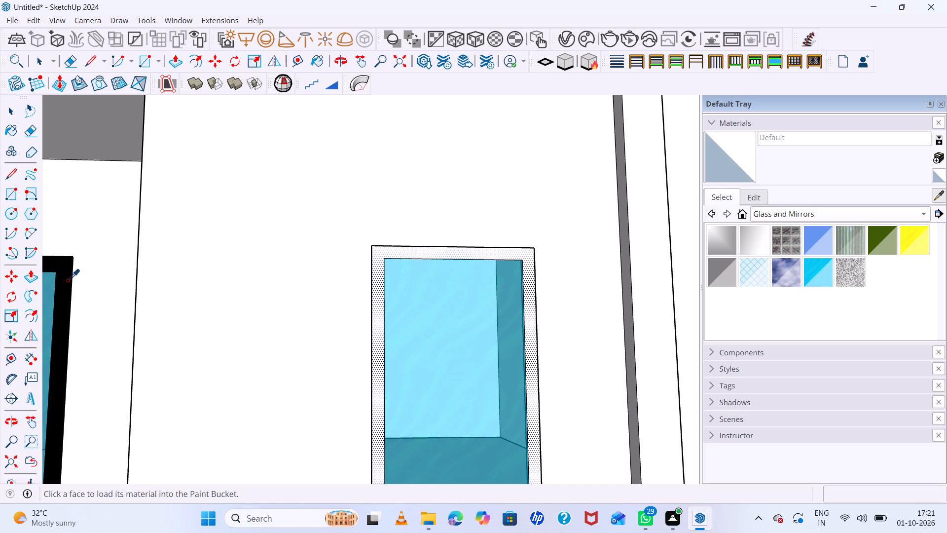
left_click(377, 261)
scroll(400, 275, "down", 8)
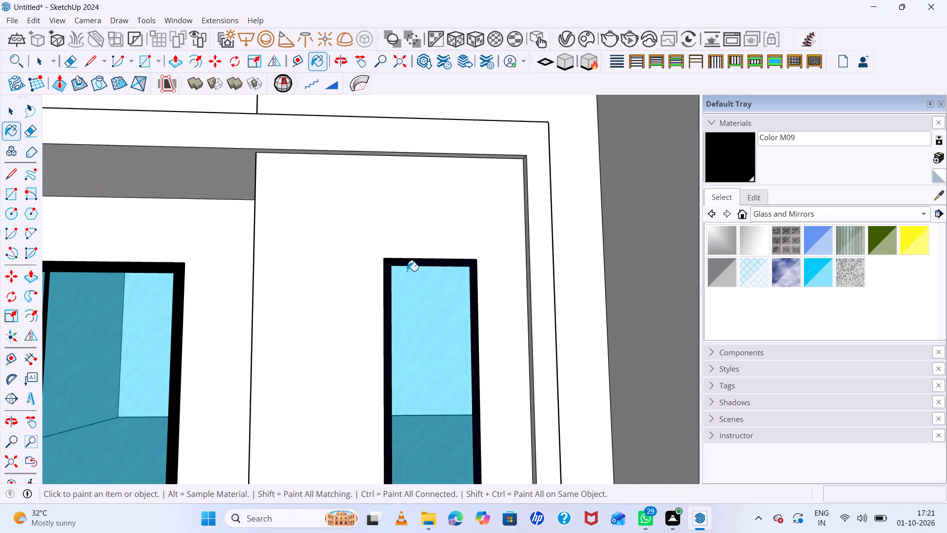
Examine the whole front facade and its two upper-floor windows from higher and lower angles.
scroll(407, 271, "down", 11)
scroll(458, 288, "down", 5)
key("space")
left_click(574, 264)
middle_click_drag(569, 266, 569, 330)
middle_click_drag(475, 401, 472, 377)
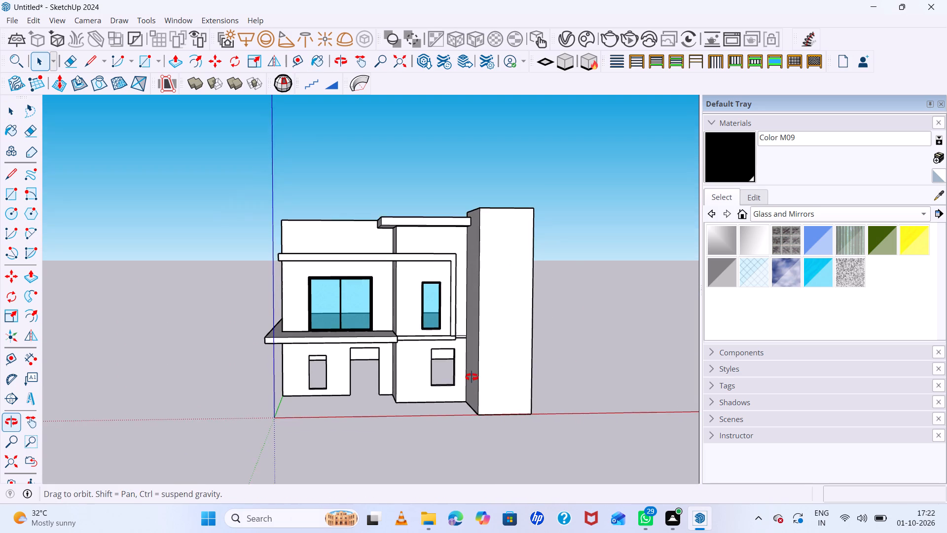
middle_click_drag(472, 377, 459, 316)
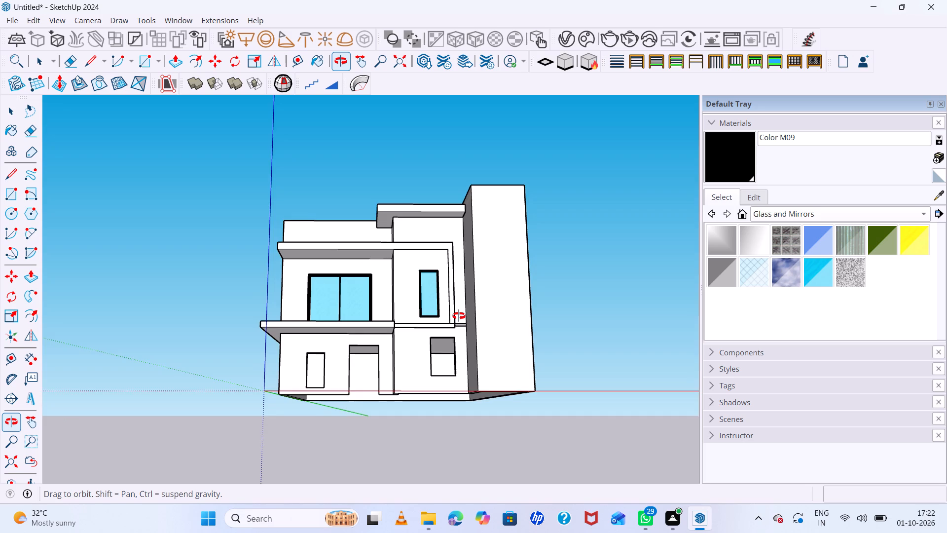
middle_click_drag(459, 316, 458, 335)
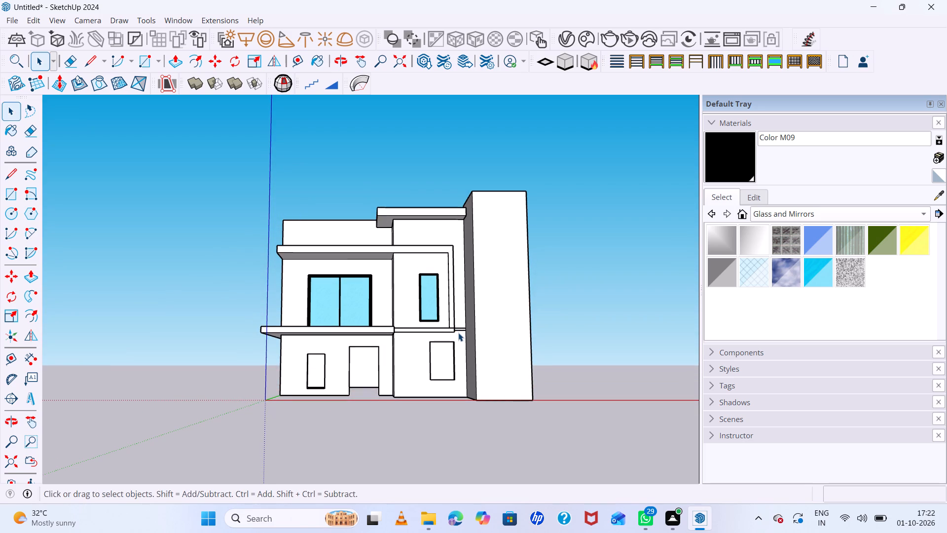
Undo the narrow window's infill, frame and paint, and the large window's glass, black paint, mullion and frame offset.
key("ctrl+z")
key("ctrl+z")
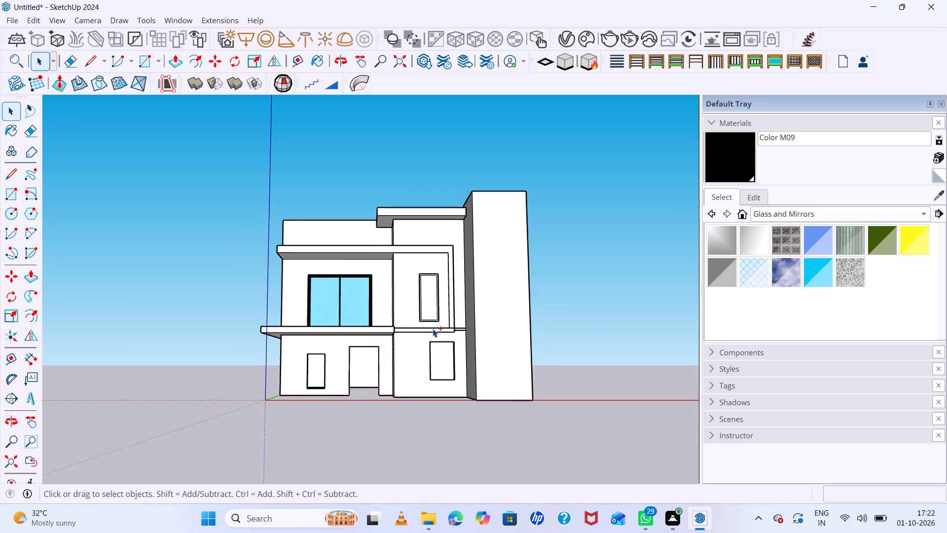
key("ctrl+z")
key("ctrl+z")
key("ctrl+z")
key("ctrl+z")
key("ctrl+z")
key("ctrl+z")
key("ctrl+z")
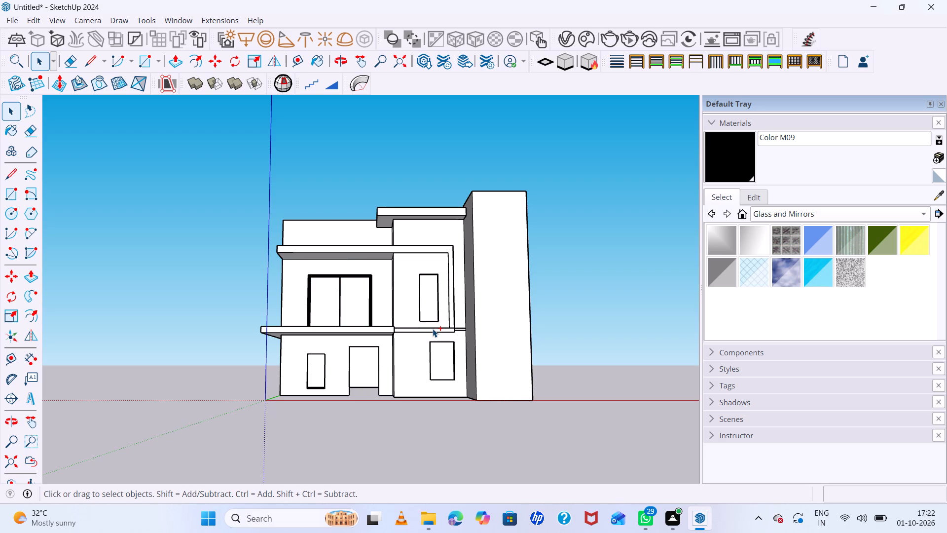
key("ctrl+z")
key("ctrl+z")
key("ctrl+z")
key("ctrl+z")
key("ctrl+z")
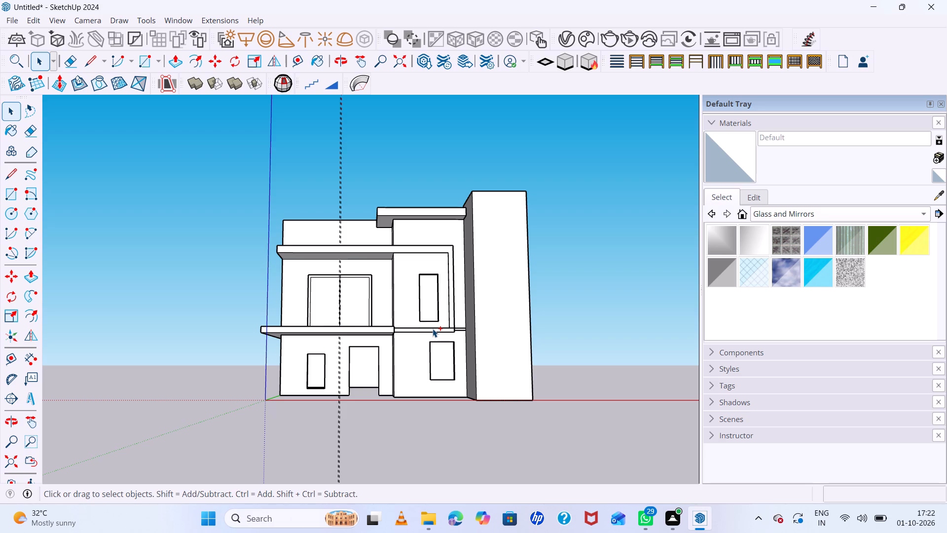
key("ctrl+z")
key("ctrl+z")
key("ctrl+z")
key("ctrl+z")
key("ctrl+z")
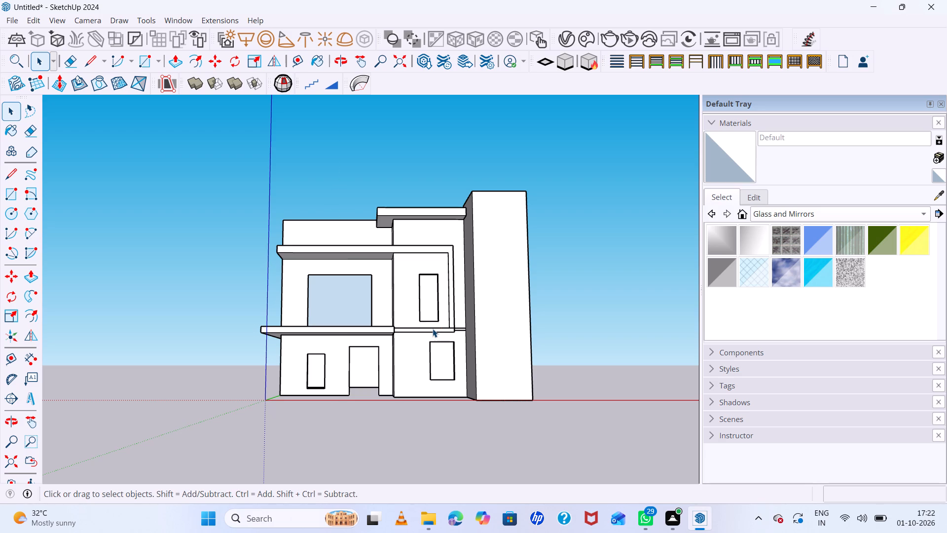
Reverse the face filling the large upper-floor window opening.
middle_click_drag(348, 302, 367, 387)
scroll(353, 318, "up", 6)
right_click(352, 305)
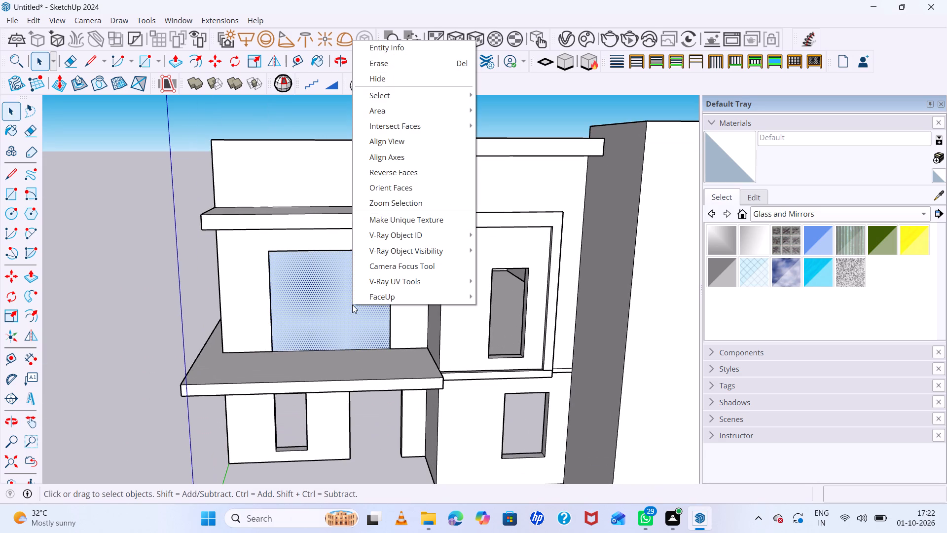
left_click(426, 174)
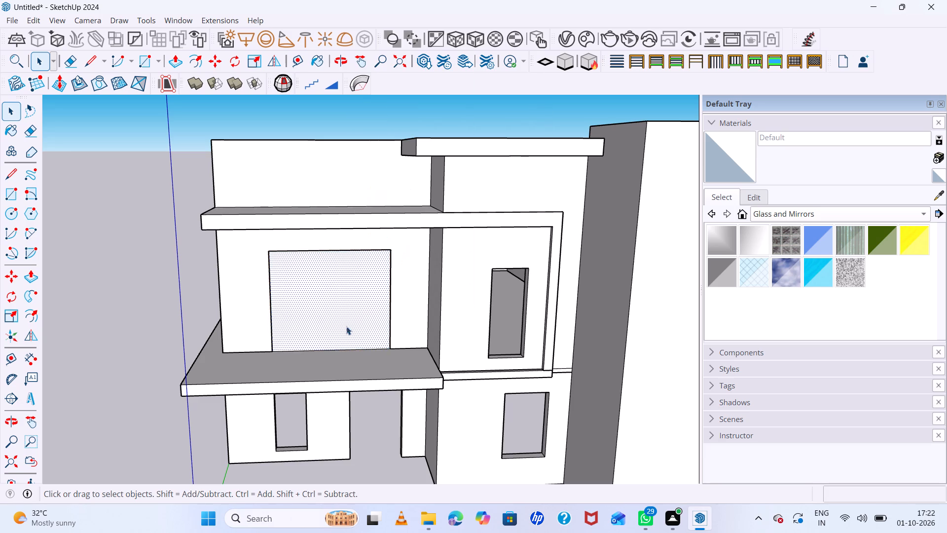
Move the large window's face out of its opening to the empty space beside the house, along the red axis.
key("m")
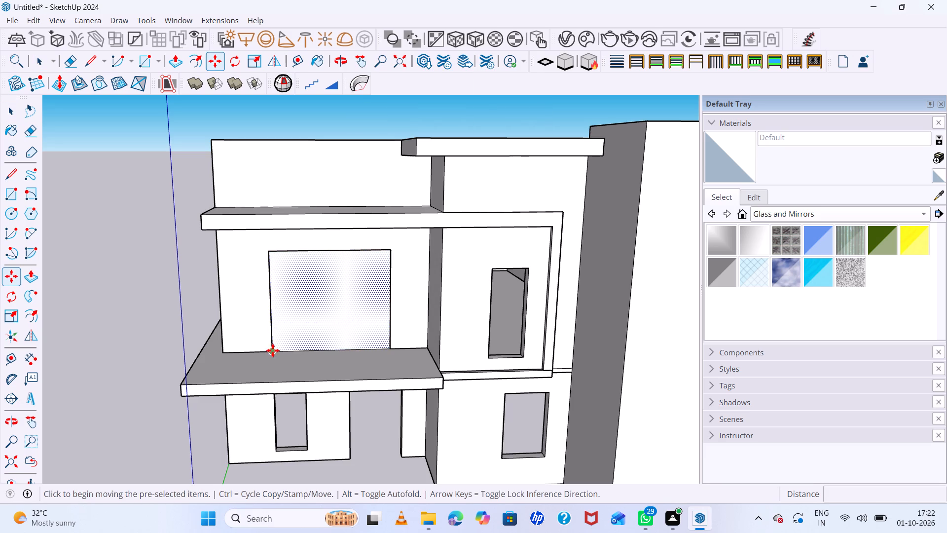
left_click(273, 351)
scroll(385, 373, "down", 12)
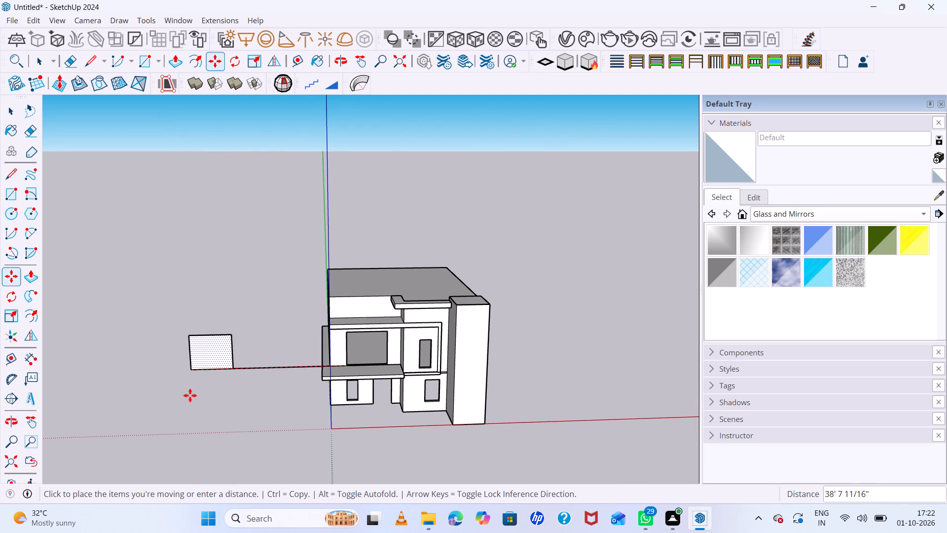
left_click(182, 387)
Erase the stray line connecting the moved window face to the house.
scroll(246, 366, "up", 7)
middle_click_drag(247, 363, 259, 264)
scroll(259, 263, "down", 1)
scroll(94, 343, "up", 6)
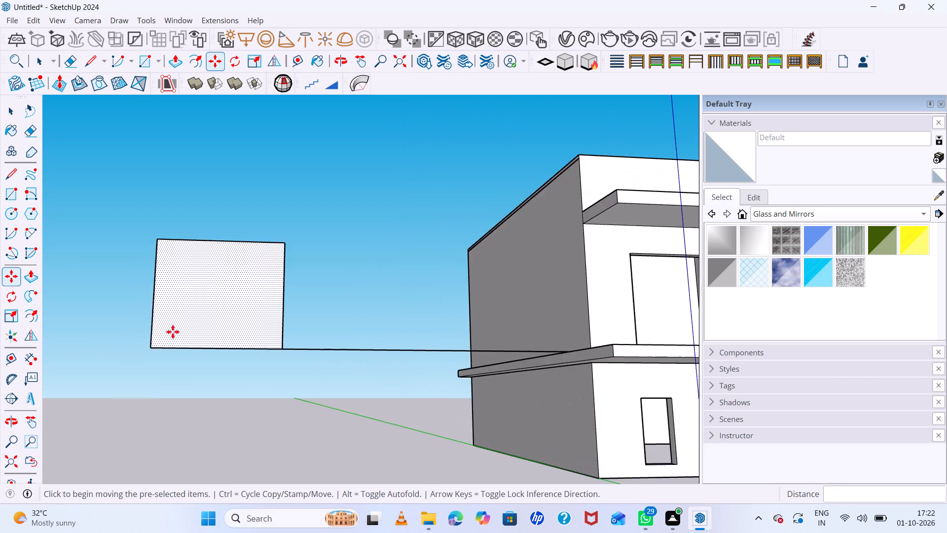
scroll(243, 329, "down", 5)
middle_click_drag(263, 348, 270, 387)
middle_click_drag(358, 370, 352, 498)
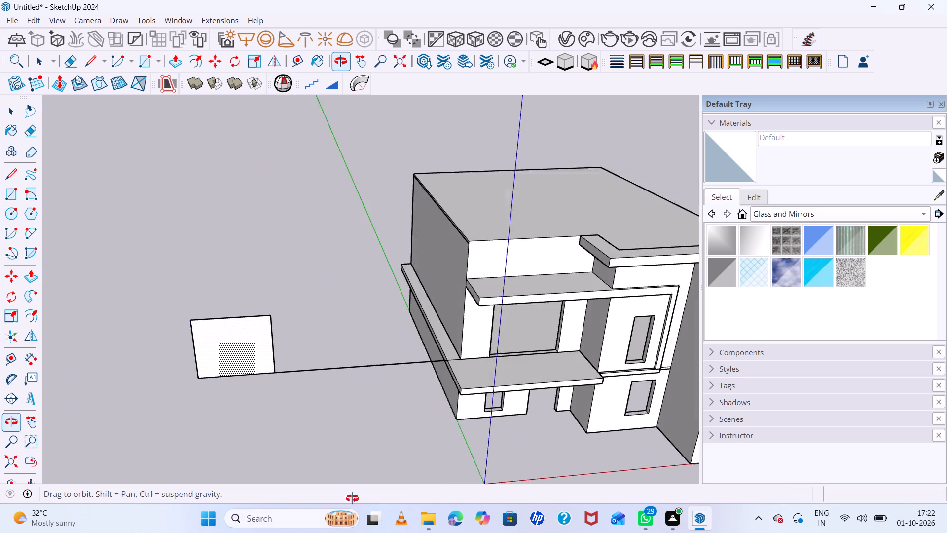
middle_click_drag(352, 498, 350, 528)
key("e")
left_click_drag(373, 366, 377, 389)
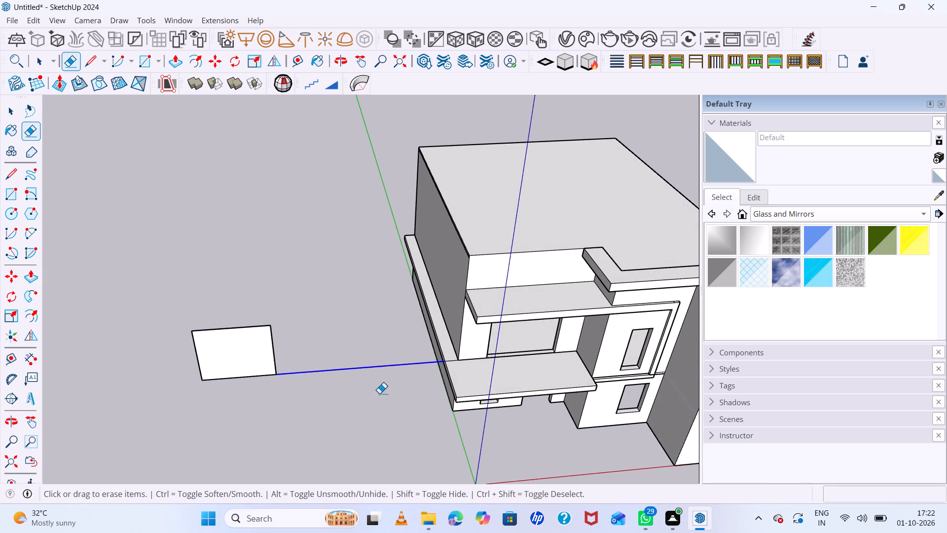
Erase the short leftover edge crossing the projecting ledge at the base of the upper wall's corner.
scroll(398, 383, "down", 4)
middle_click_drag(398, 381, 398, 342)
scroll(453, 336, "up", 12)
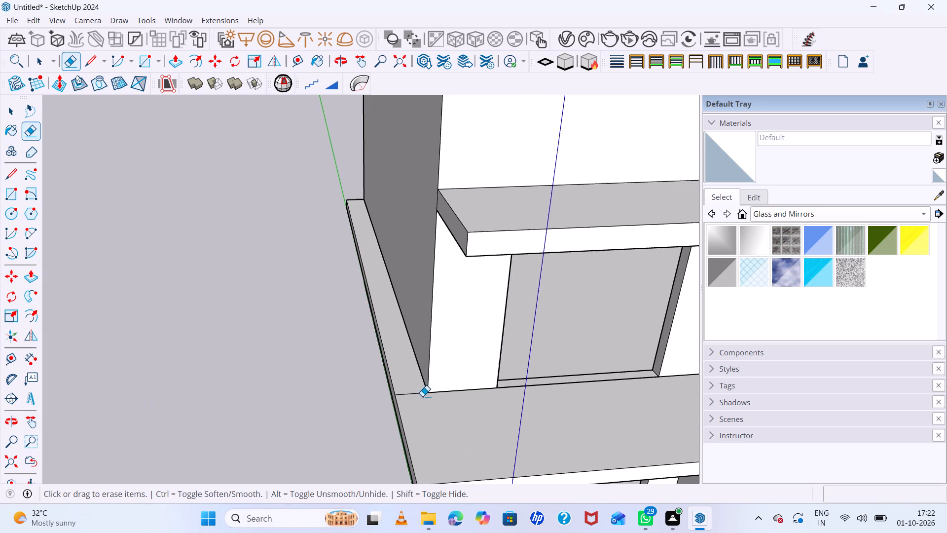
left_click(417, 391)
left_click(415, 394)
scroll(405, 383, "down", 9)
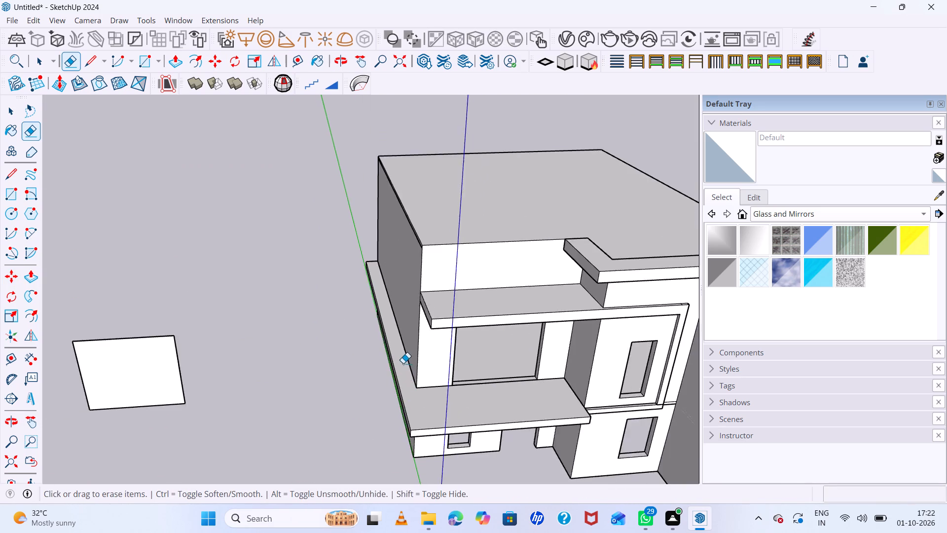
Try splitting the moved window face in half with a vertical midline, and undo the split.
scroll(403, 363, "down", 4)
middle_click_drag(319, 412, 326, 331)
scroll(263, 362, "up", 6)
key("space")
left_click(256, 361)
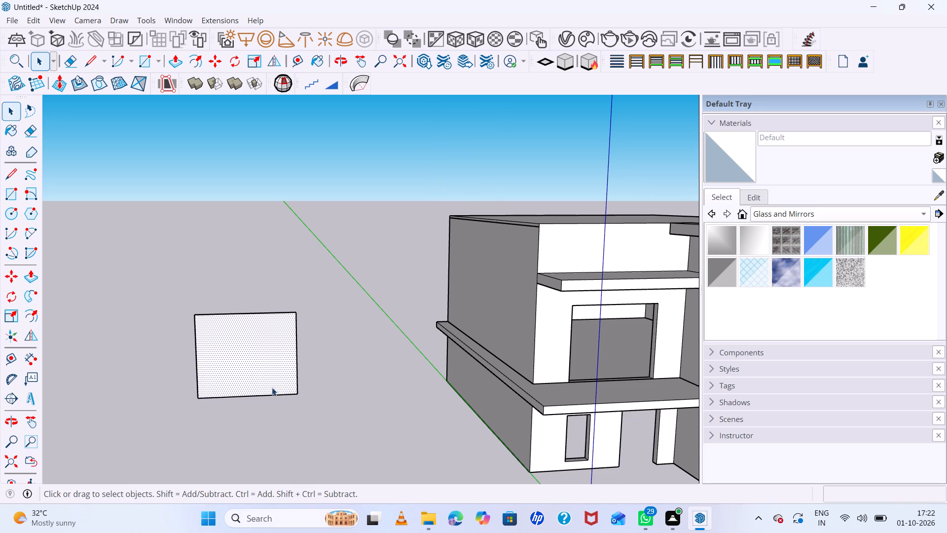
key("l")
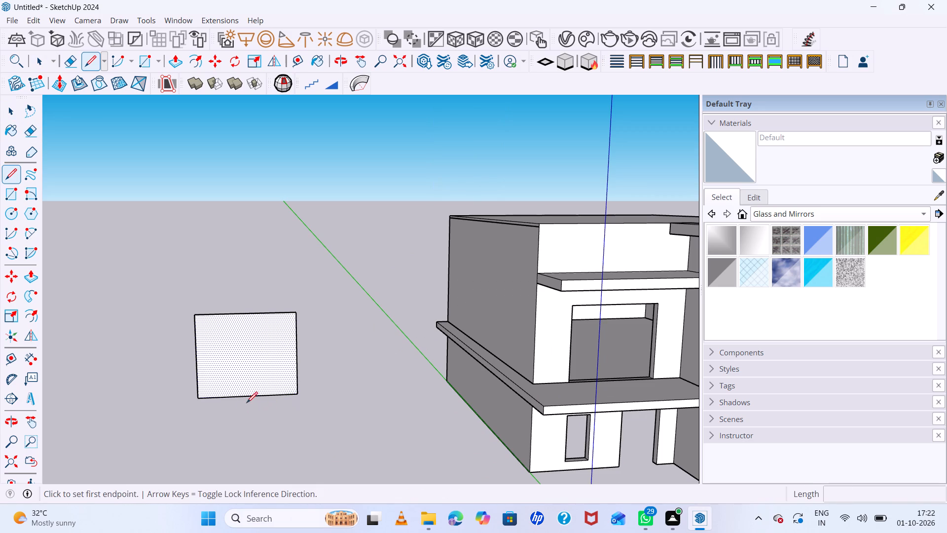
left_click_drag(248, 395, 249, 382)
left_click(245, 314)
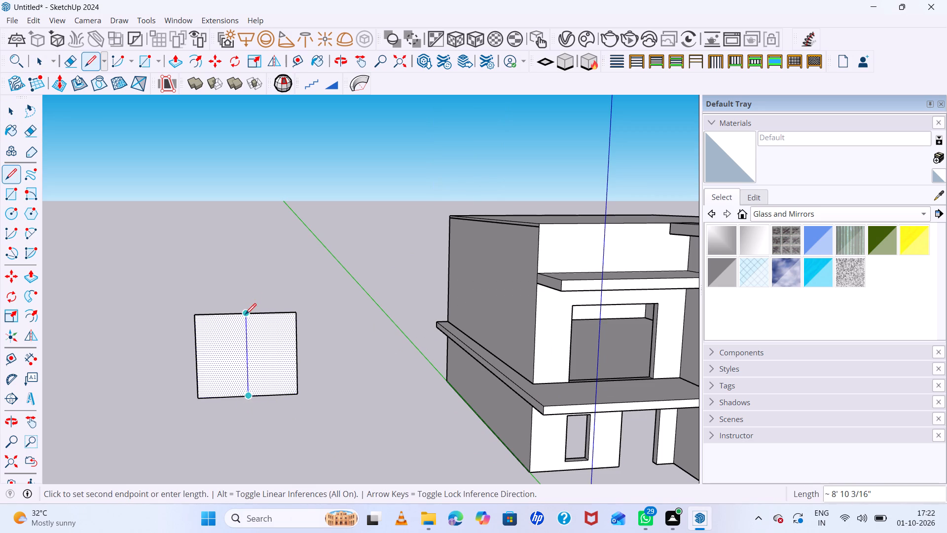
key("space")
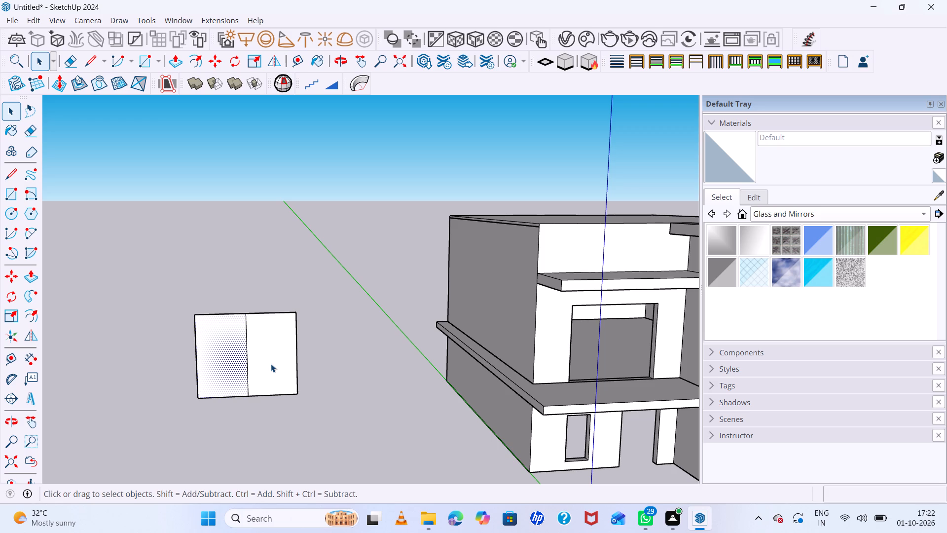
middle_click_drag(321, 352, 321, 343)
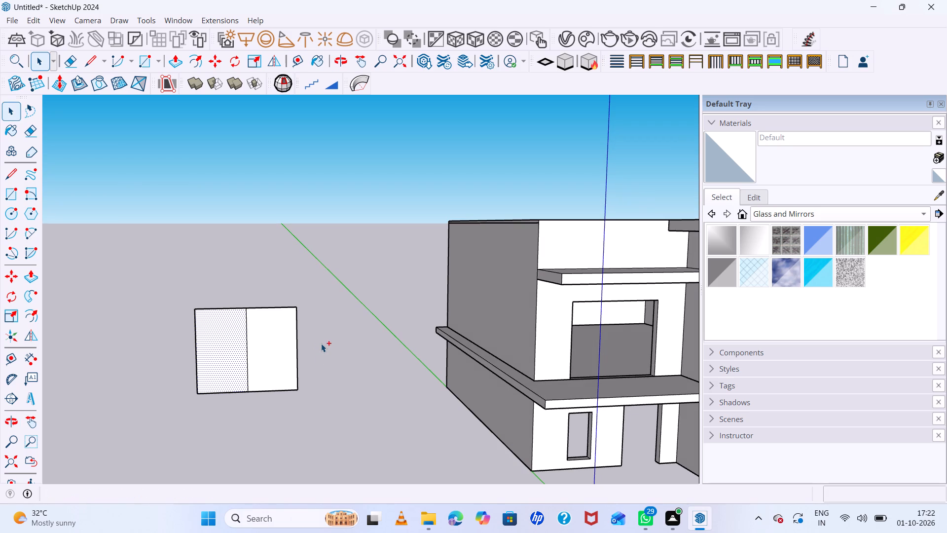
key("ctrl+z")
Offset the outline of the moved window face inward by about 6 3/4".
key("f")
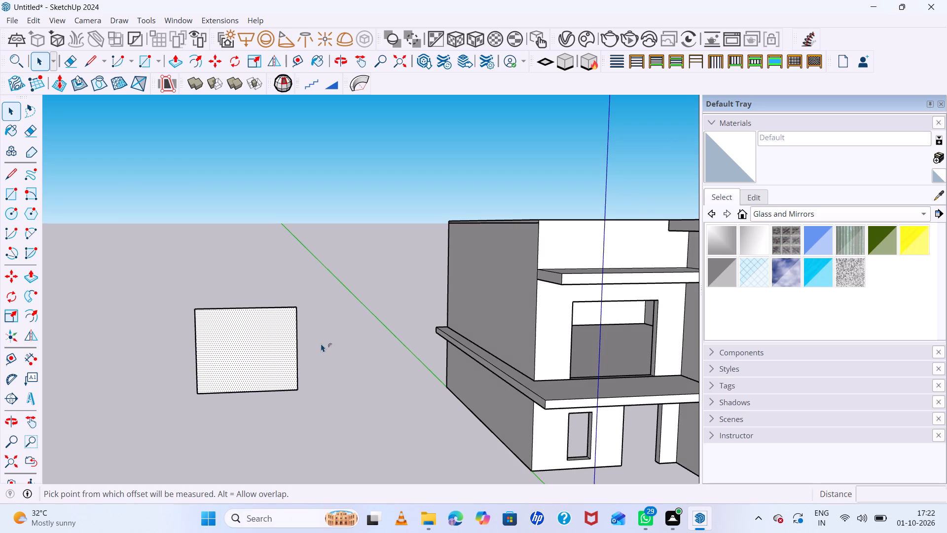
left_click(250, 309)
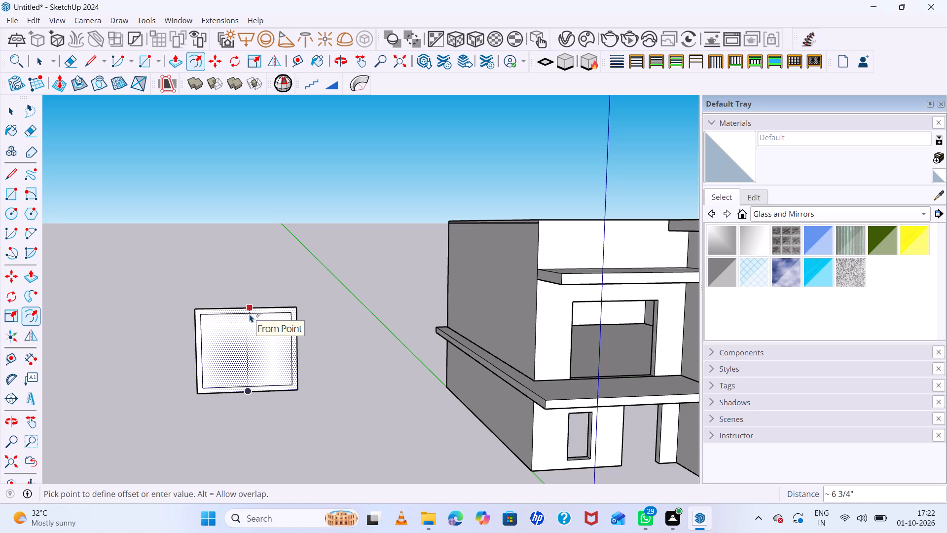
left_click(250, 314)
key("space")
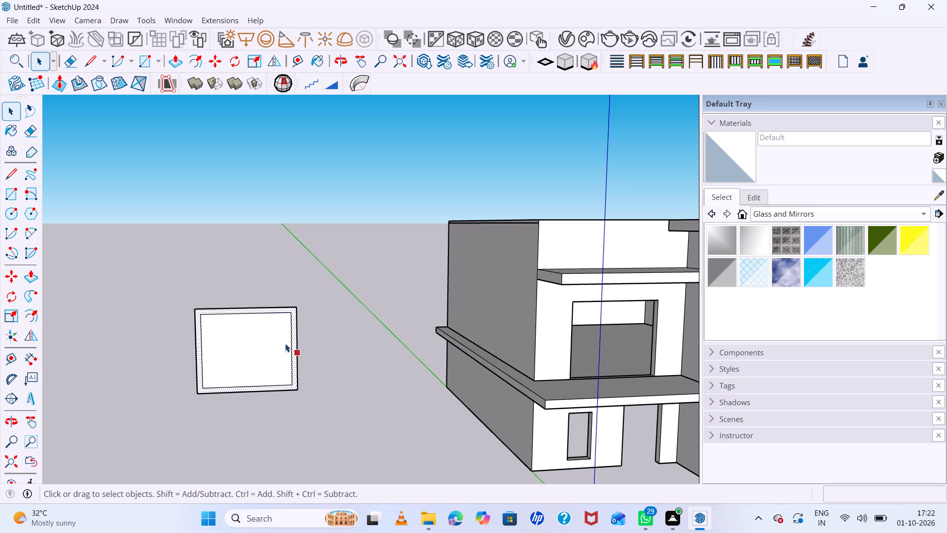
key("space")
Draw a rectangle about 10' 3 3/4" by 8' 10 3/16" filling the large upper-floor window opening.
middle_click_drag(581, 325, 570, 297)
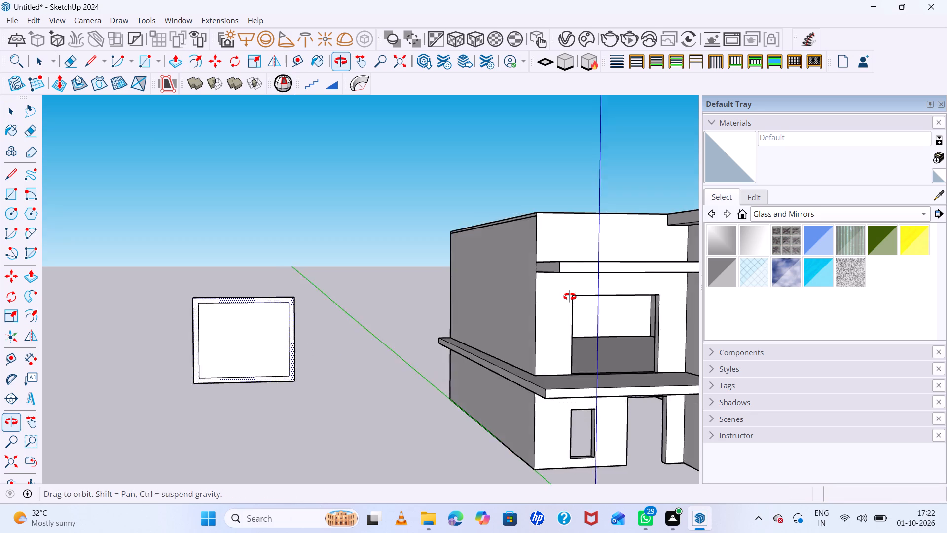
middle_click_drag(570, 297, 569, 295)
scroll(566, 291, "down", 2)
key("r")
scroll(612, 305, "up", 4)
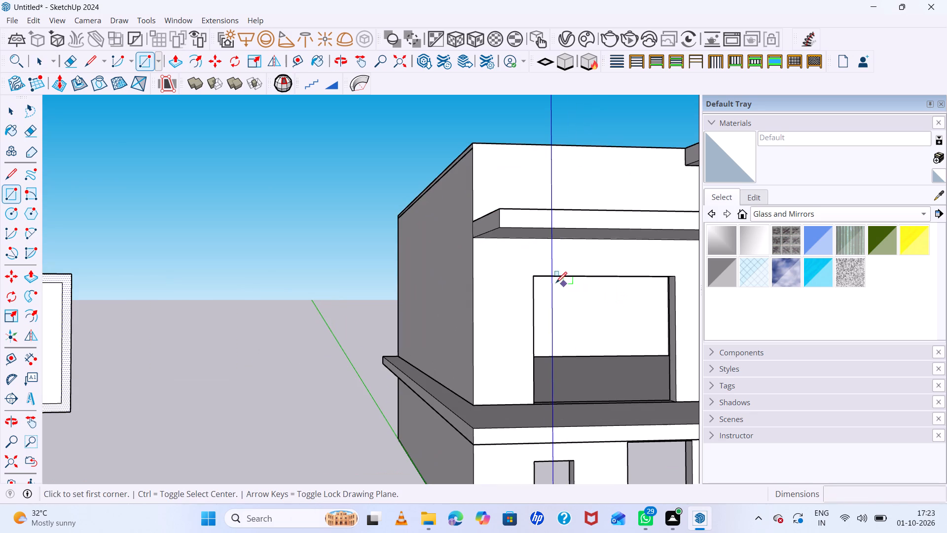
left_click(538, 277)
left_click(676, 403)
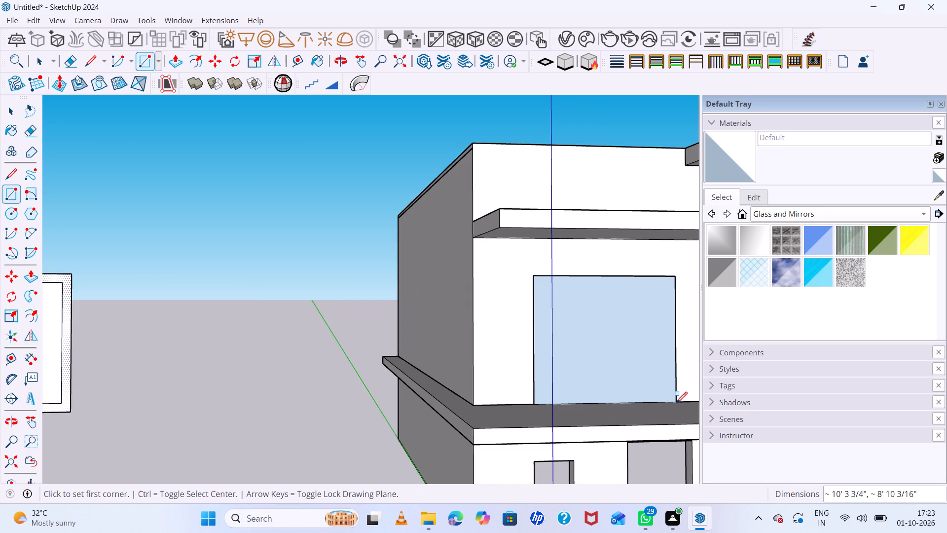
Reverse the new face filling the large upper-floor window opening.
key("space")
left_click(585, 330)
right_click(585, 328)
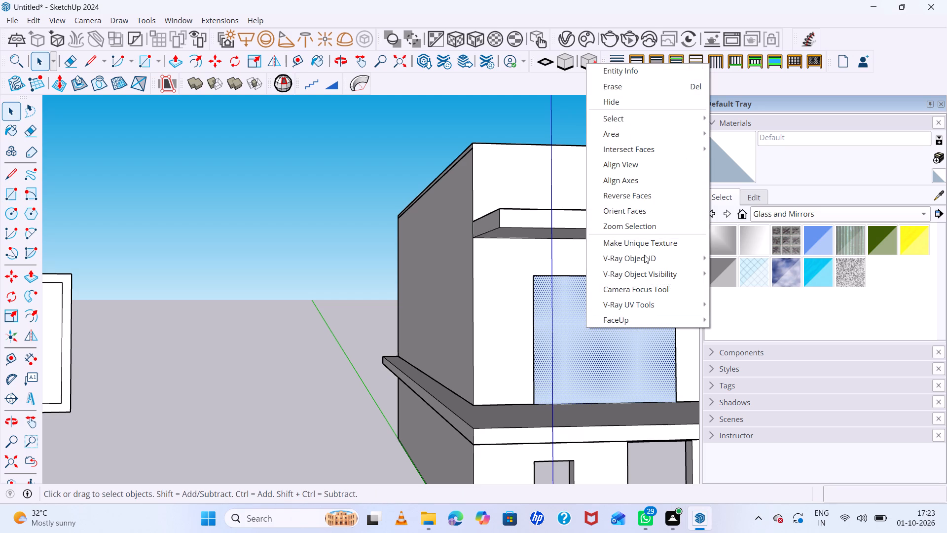
left_click(647, 201)
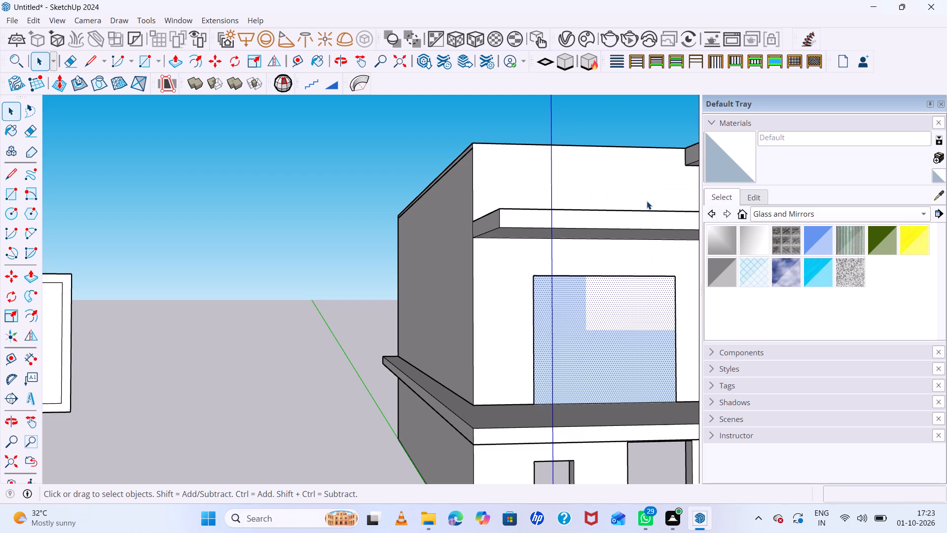
Offset the large window face's outline inward by about 6 7/16" to form its frame.
key("f")
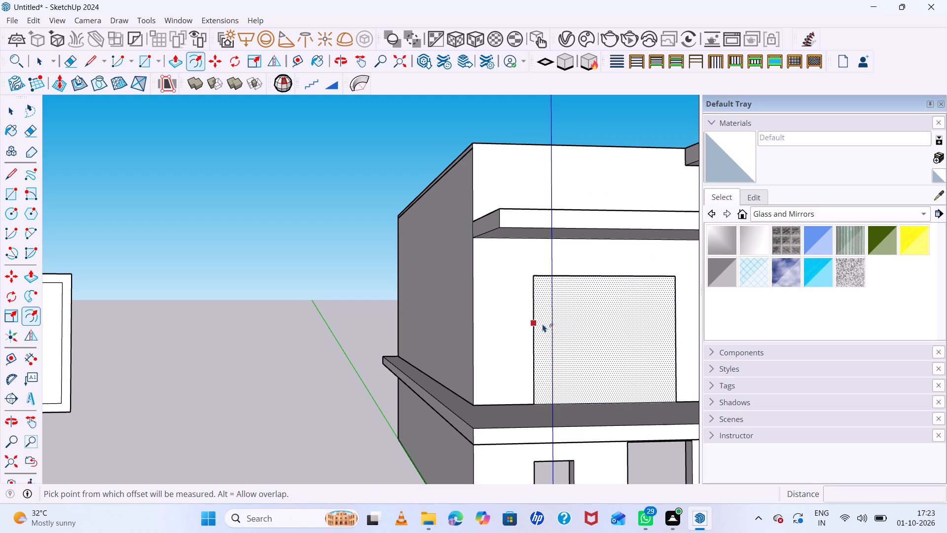
left_click(543, 324)
left_click(541, 328)
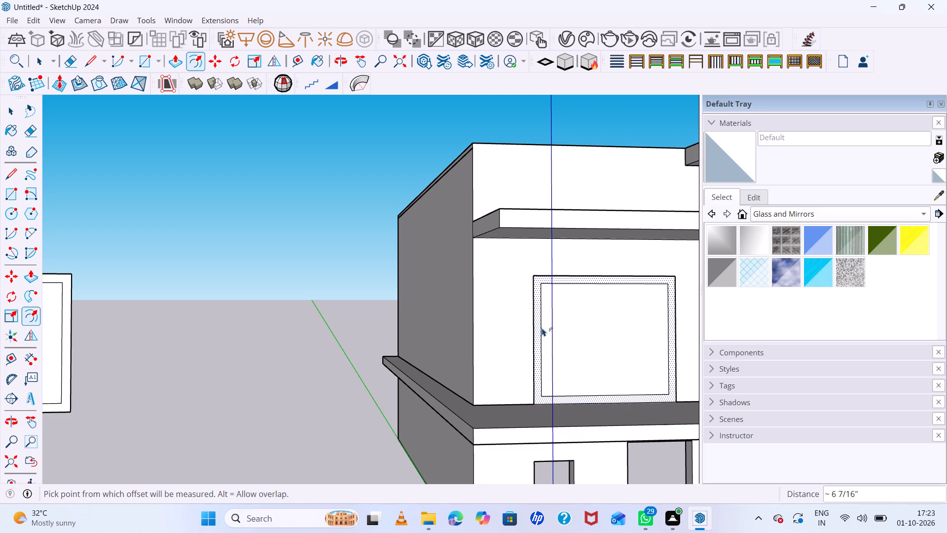
key("space")
Copy the face inside the window frame 25' 5 13/16" out to the empty space beside the house.
left_click(590, 336)
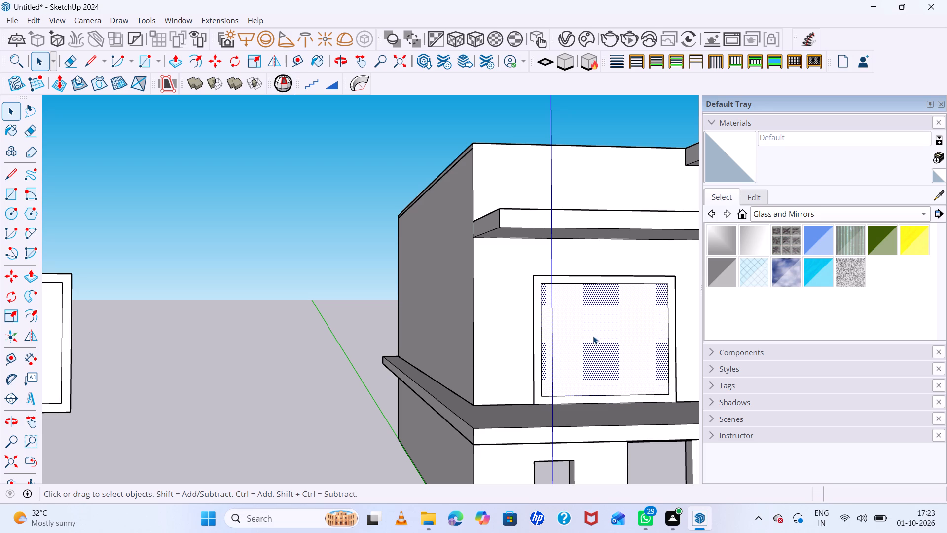
key("m")
left_click(668, 392)
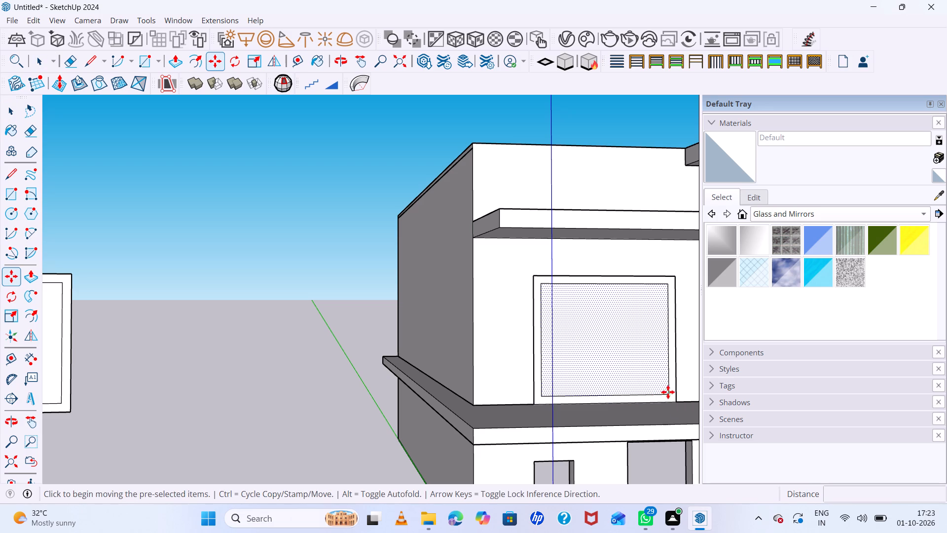
scroll(331, 367, "down", 2)
left_click(310, 397)
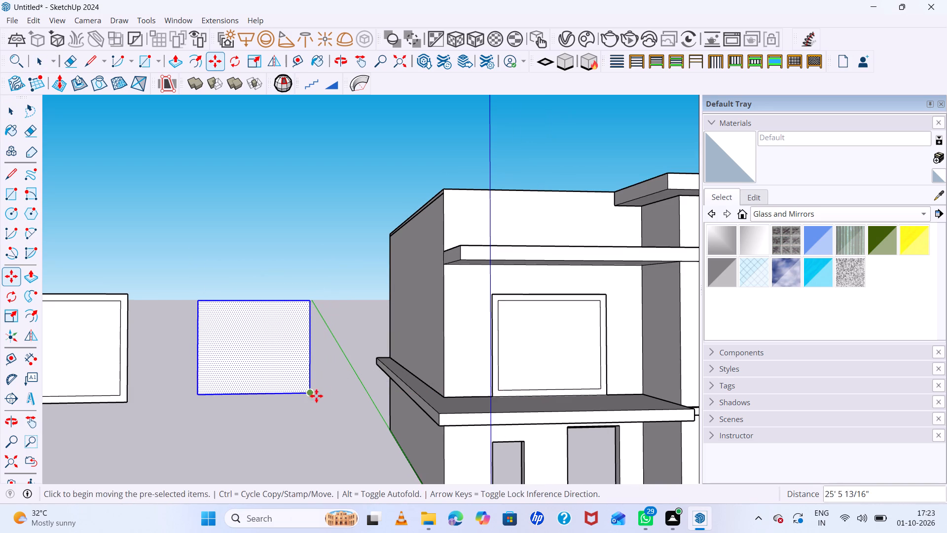
Cut the original face out of the large window's frame, leaving the frame open.
key("space")
left_click(545, 365)
key("ctrl+x")
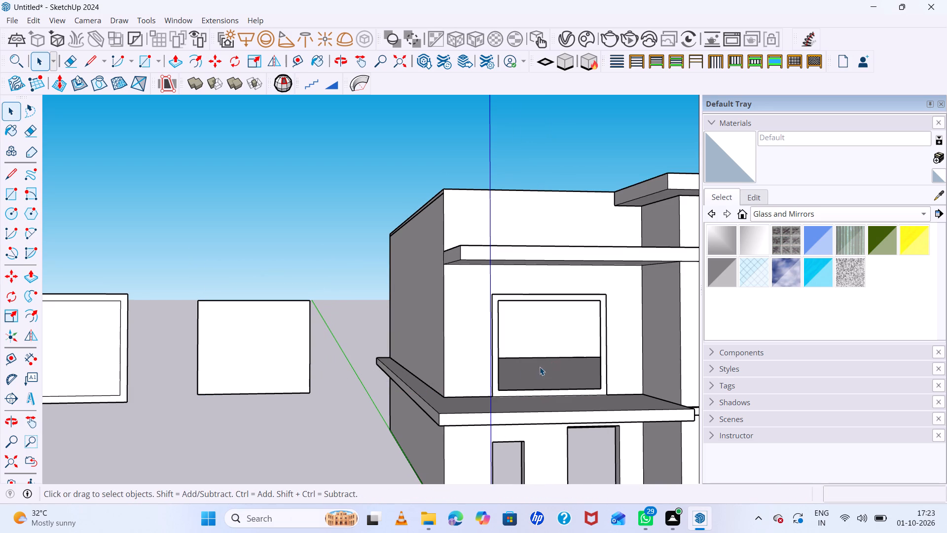
Delete the earlier moved window face and its offset outline from beside the house.
left_click_drag(170, 258, 86, 393)
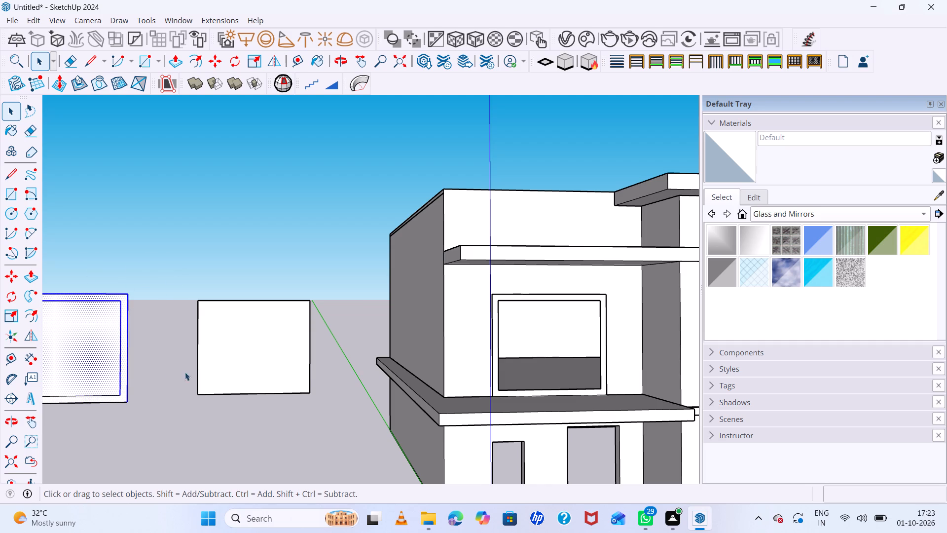
key("Delete")
scroll(207, 372, "down", 6)
left_click_drag(132, 321, 80, 409)
key("Delete")
Split the copied window face into two equal halves with a vertical line between its edge midpoints.
scroll(239, 357, "up", 5)
left_click(235, 355)
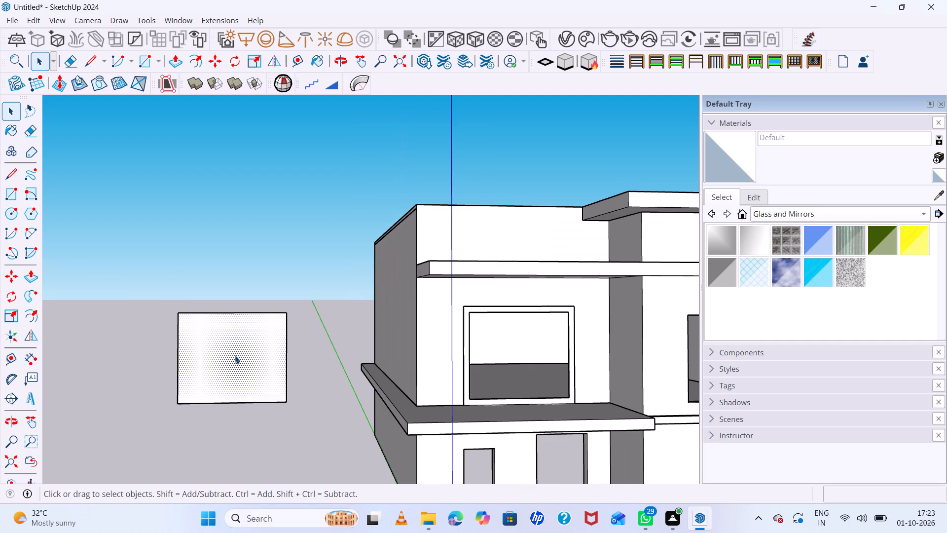
key("l")
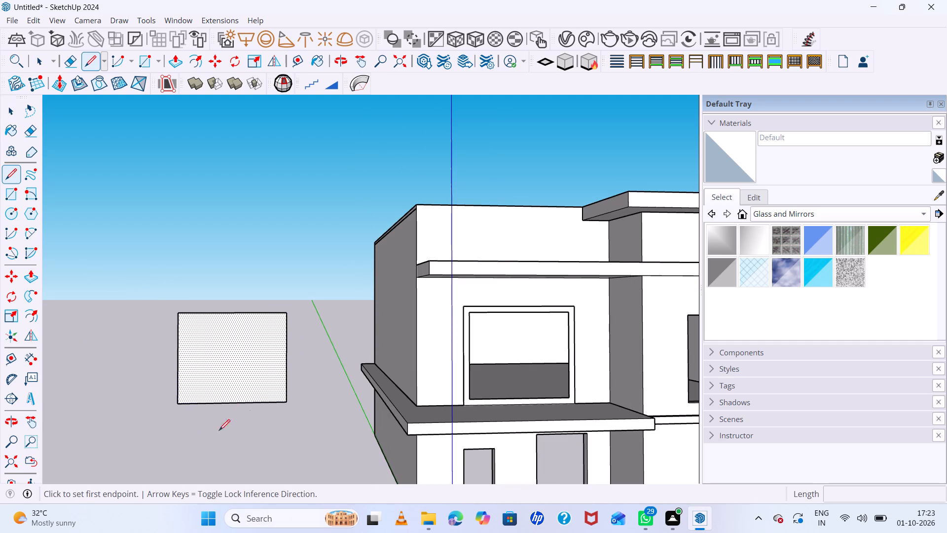
scroll(252, 404, "up", 5)
left_click(222, 406)
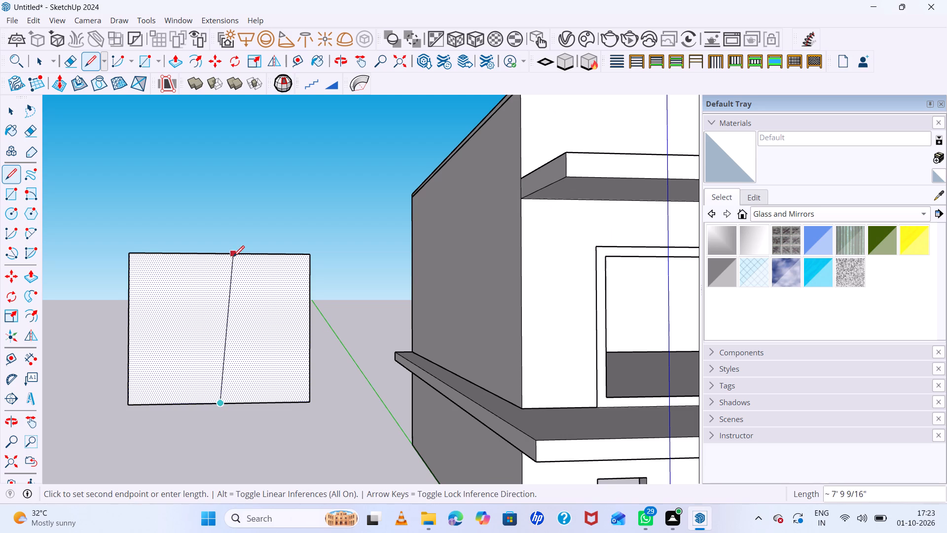
left_click(222, 256)
key("v")
left_click(169, 342)
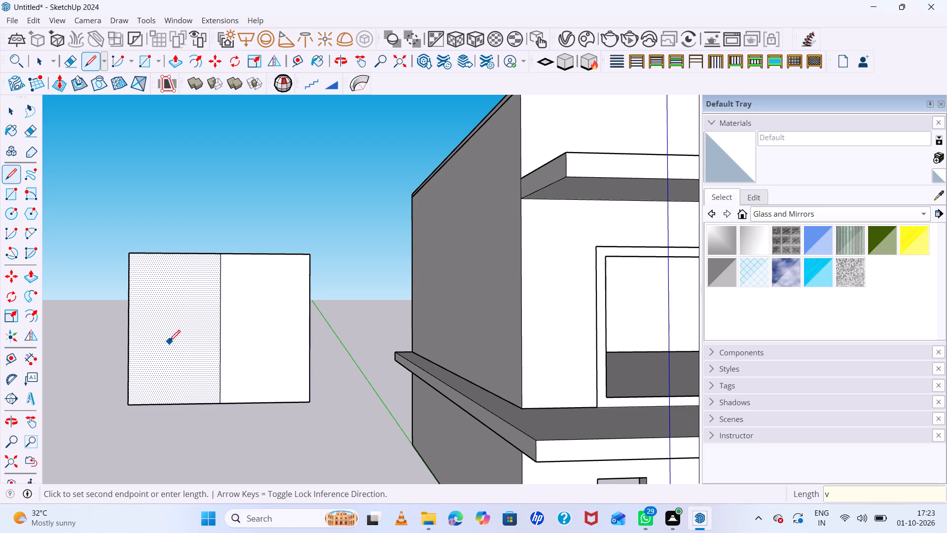
key("space")
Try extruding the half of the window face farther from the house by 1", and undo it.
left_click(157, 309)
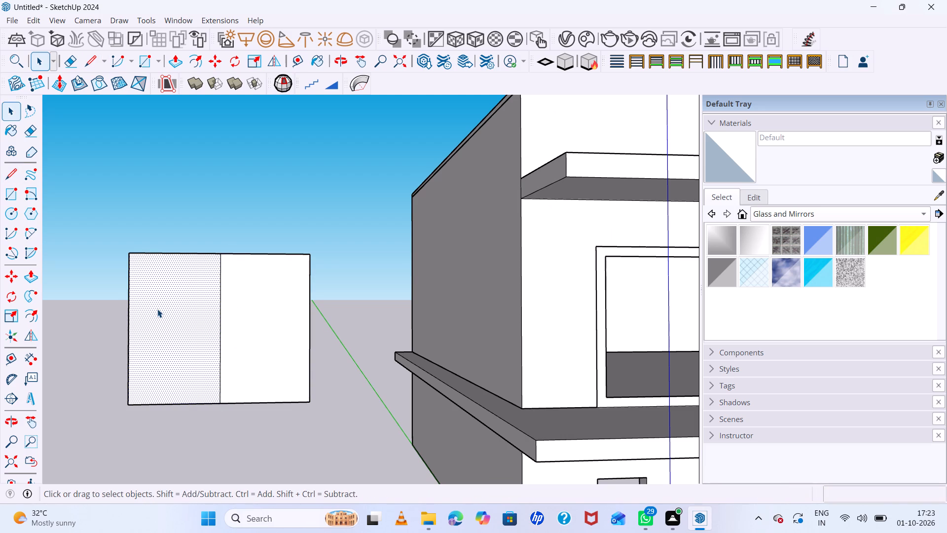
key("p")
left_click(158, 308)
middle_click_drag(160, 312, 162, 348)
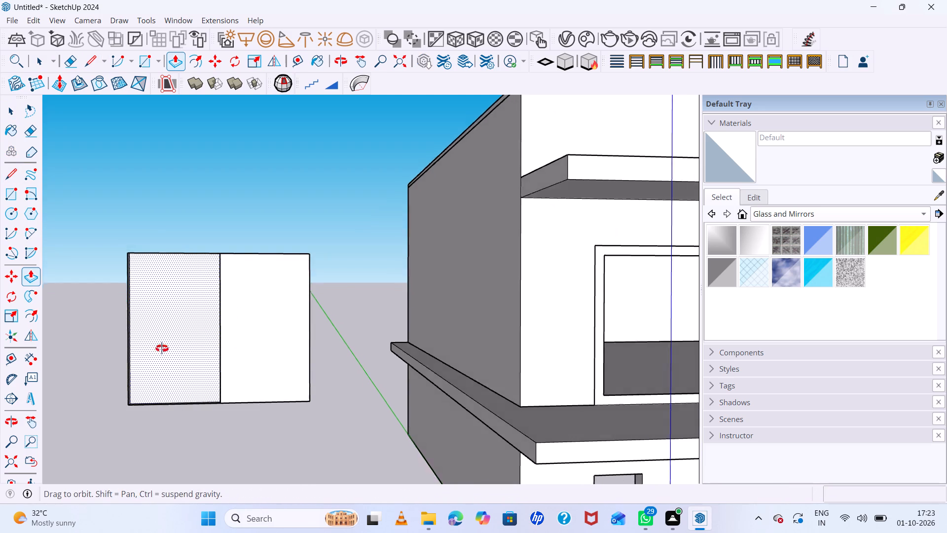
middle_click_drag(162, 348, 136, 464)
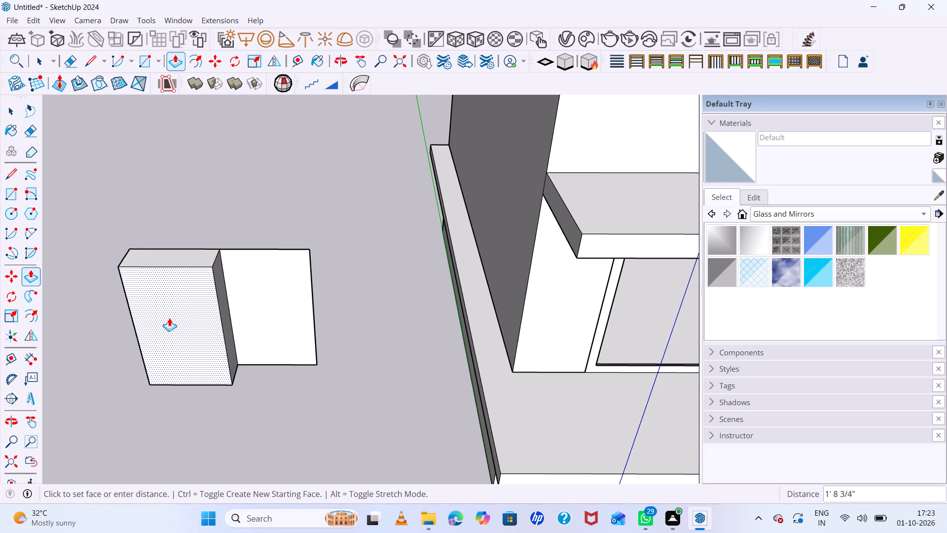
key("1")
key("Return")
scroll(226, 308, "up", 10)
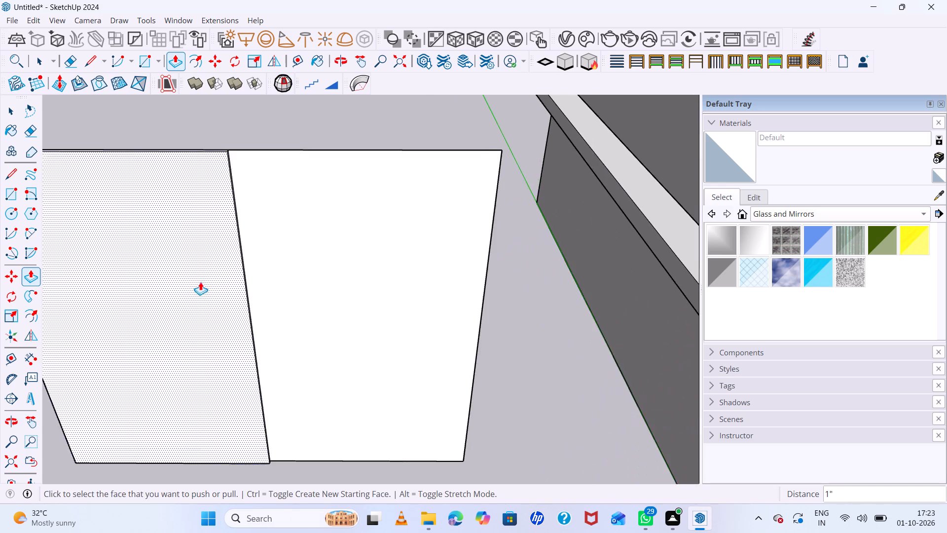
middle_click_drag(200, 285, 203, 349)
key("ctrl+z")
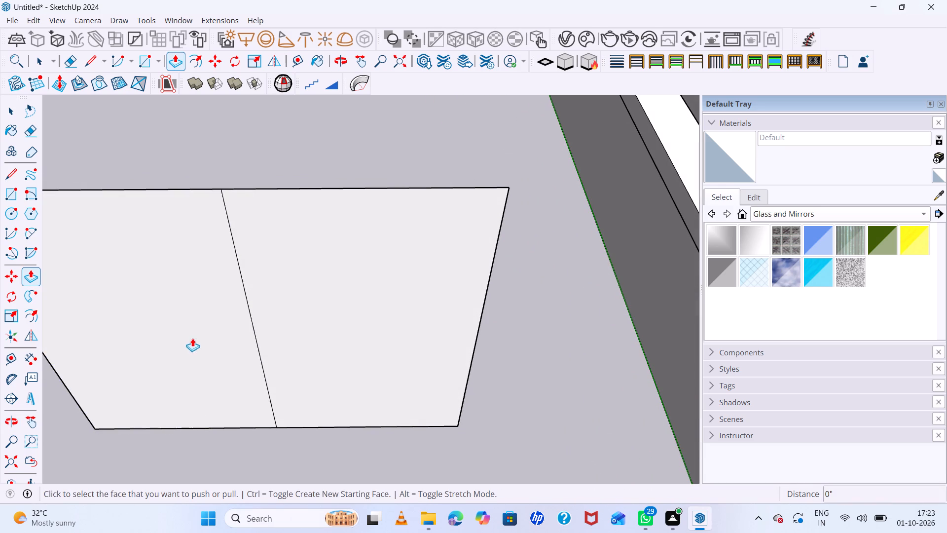
Group the half of the window face farther from the house together with its edges.
key("space")
left_click(184, 296)
double_click(184, 296)
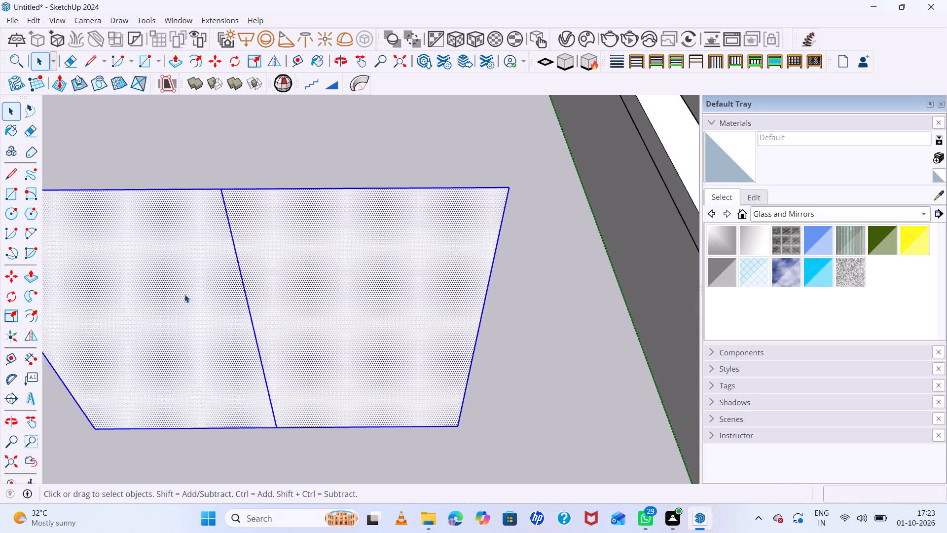
left_click(184, 294)
left_click(184, 294)
double_click(184, 294)
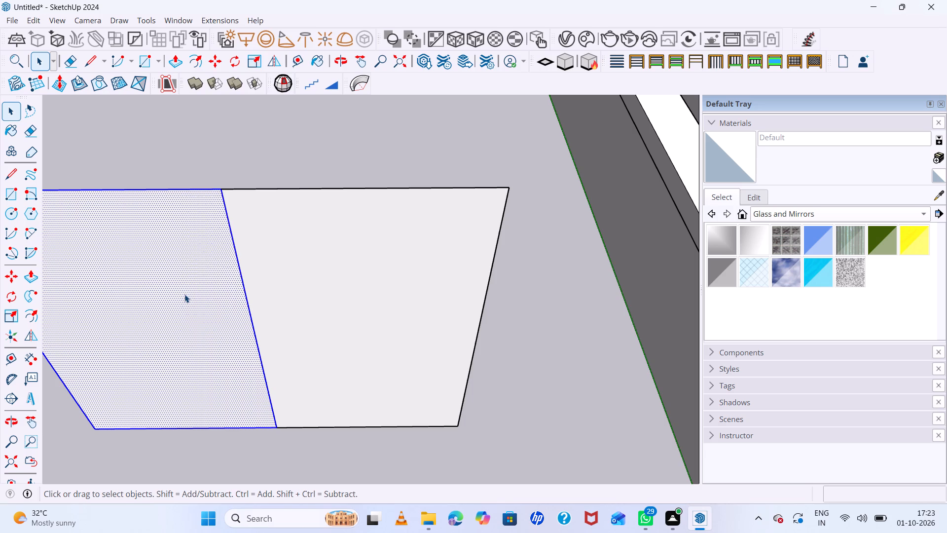
right_click(184, 294)
left_click(280, 114)
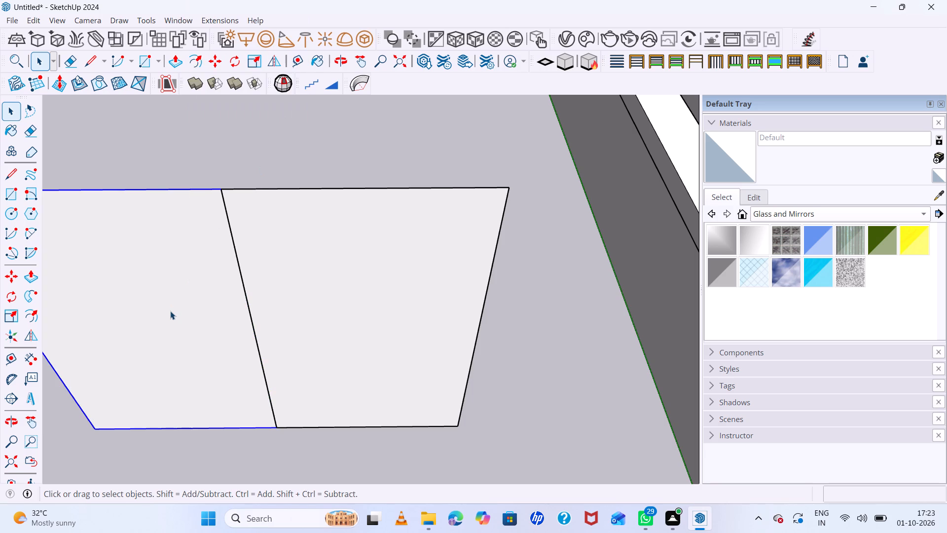
Extrude the face of the grouped half of the window 2" inside its group.
double_click(169, 313)
scroll(170, 313, "up", 3)
left_click(170, 313)
key("p")
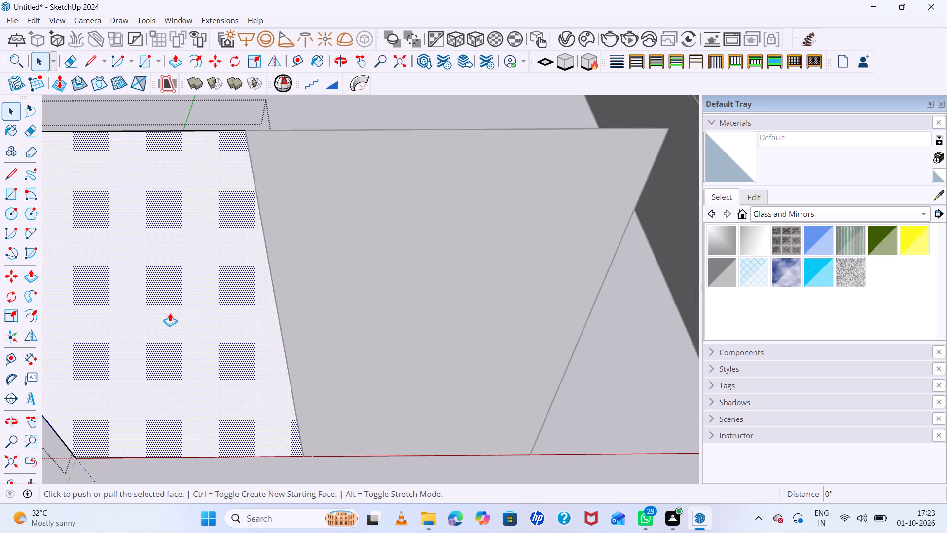
left_click(170, 313)
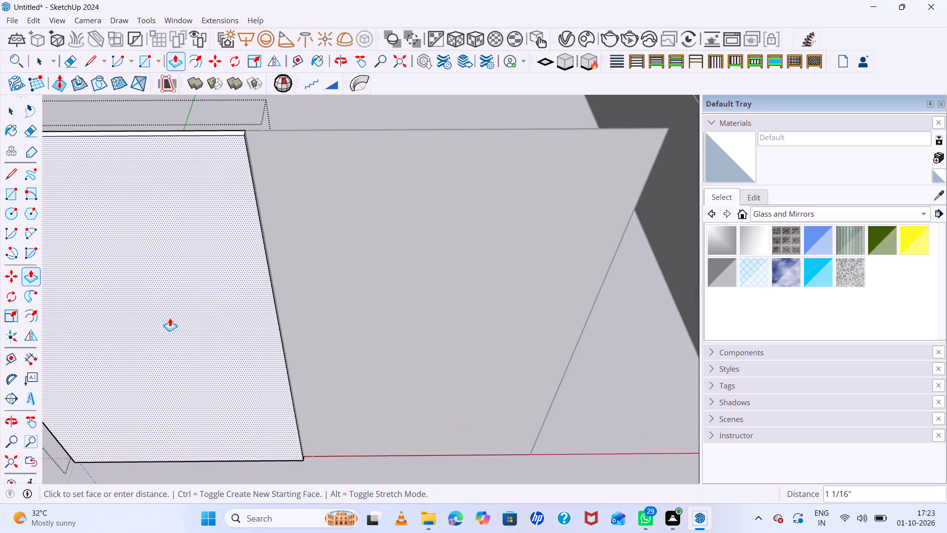
key("2")
key("Return")
key("space")
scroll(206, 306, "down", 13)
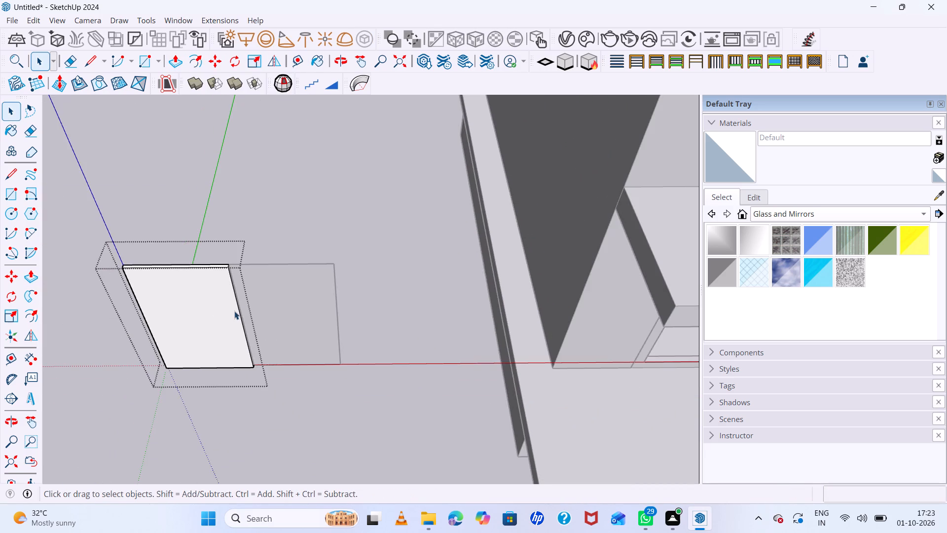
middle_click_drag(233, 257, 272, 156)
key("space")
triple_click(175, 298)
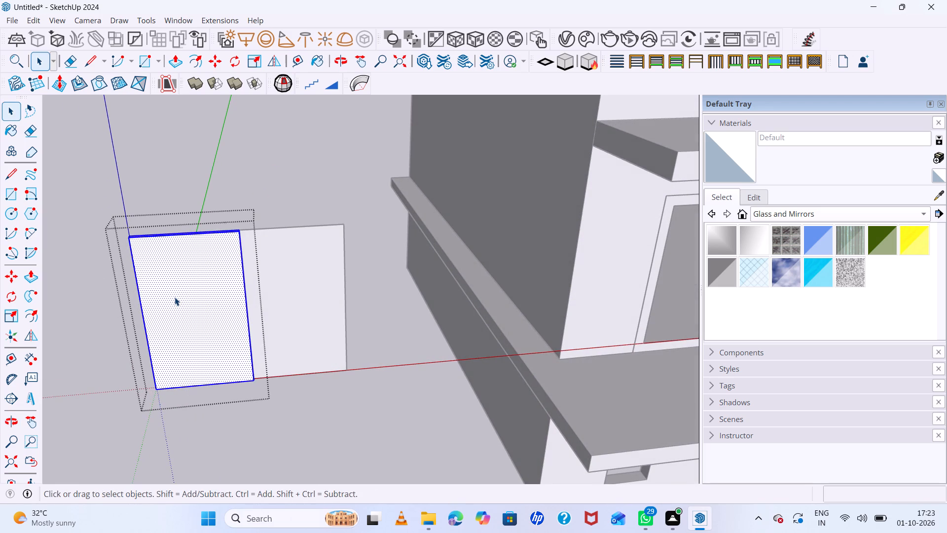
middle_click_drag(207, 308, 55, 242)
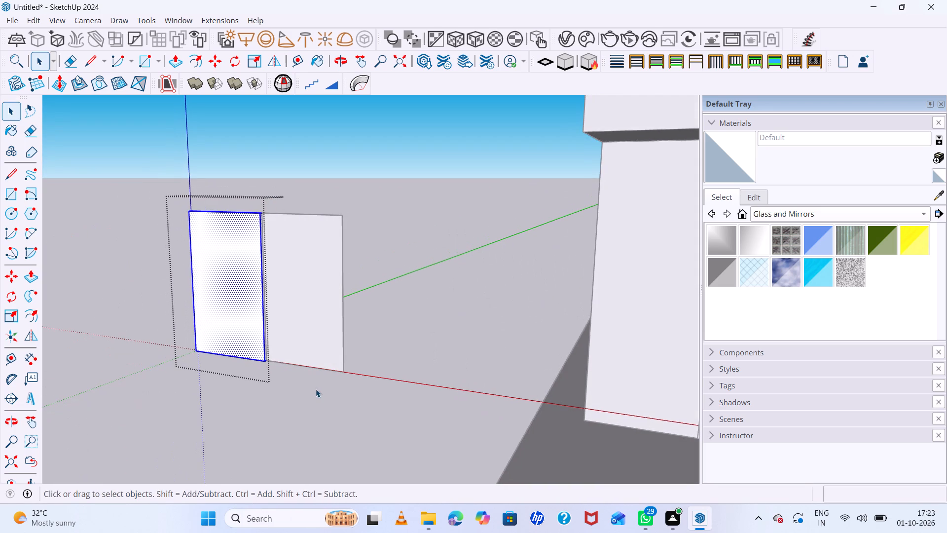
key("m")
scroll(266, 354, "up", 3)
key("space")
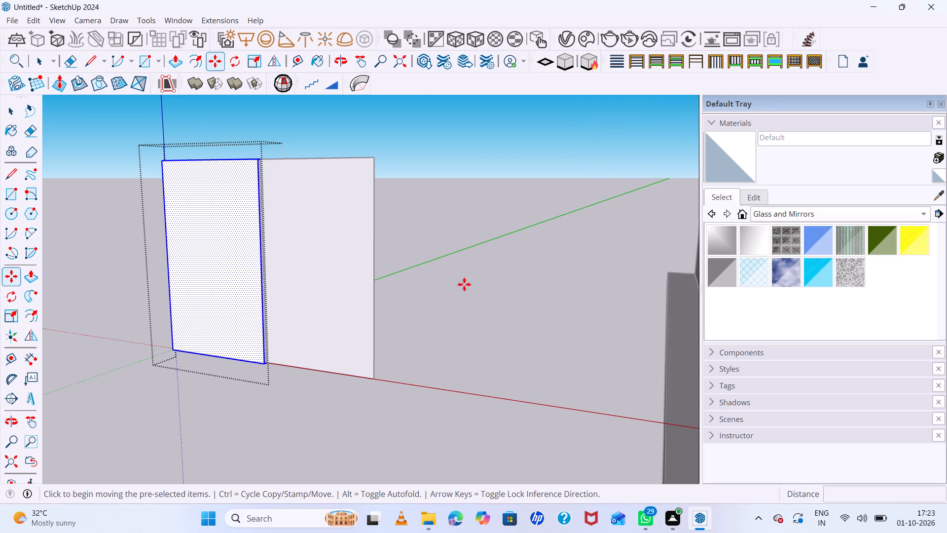
Remove the ungrouped half of the window face nearer the house along with its upper and lower edges.
left_click(473, 265)
left_click(340, 247)
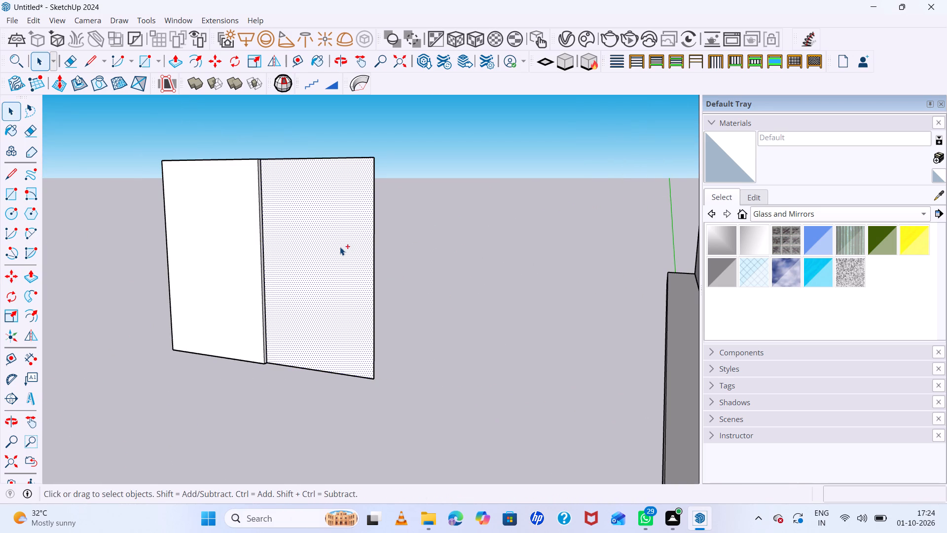
key("ctrl+x")
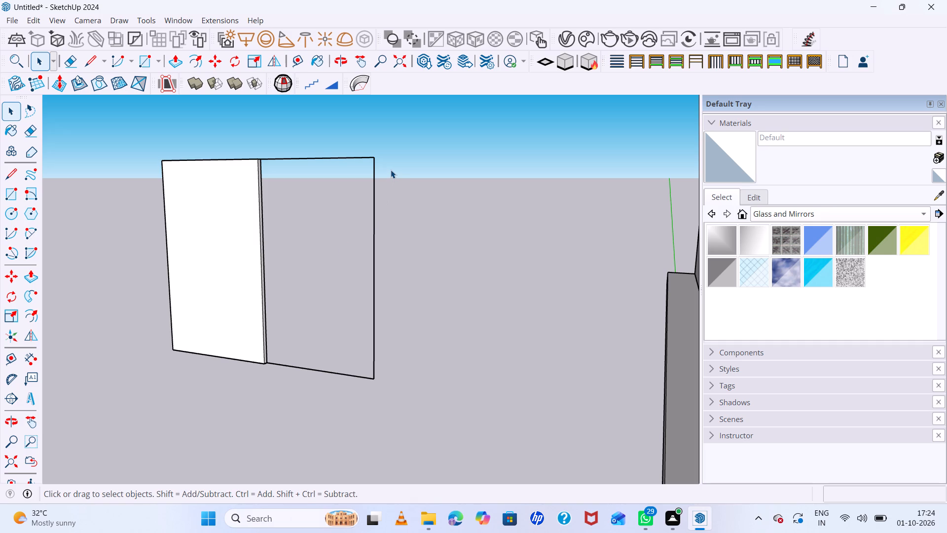
key("e")
left_click_drag(364, 155, 366, 203)
left_click_drag(319, 362, 323, 400)
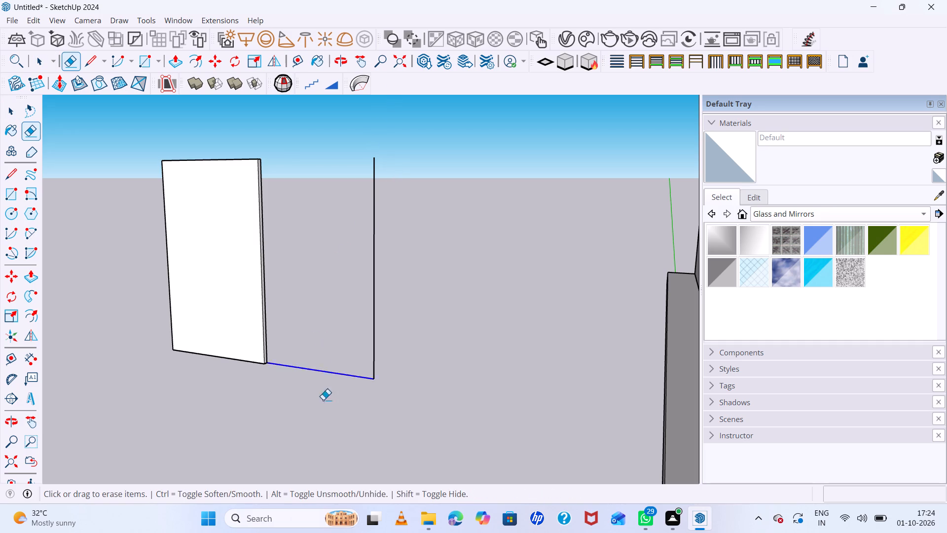
left_click_drag(323, 400, 323, 405)
key("space")
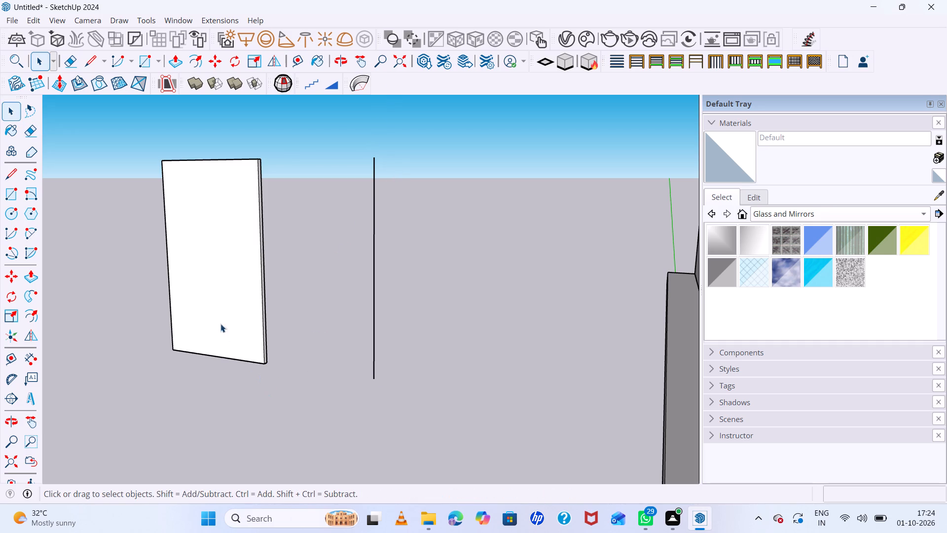
Place a copy of the extruded pane group between the original pane and the house.
left_click(219, 305)
key("m")
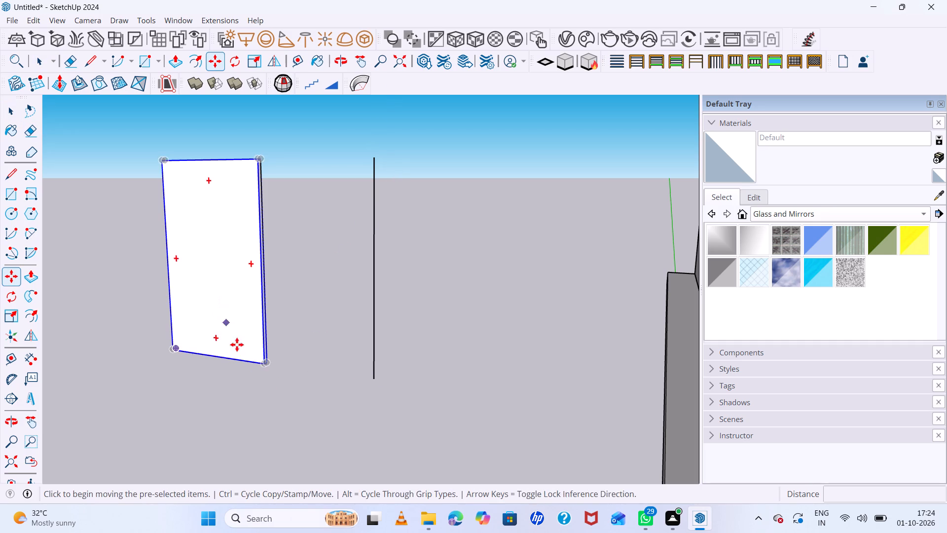
left_click(233, 346)
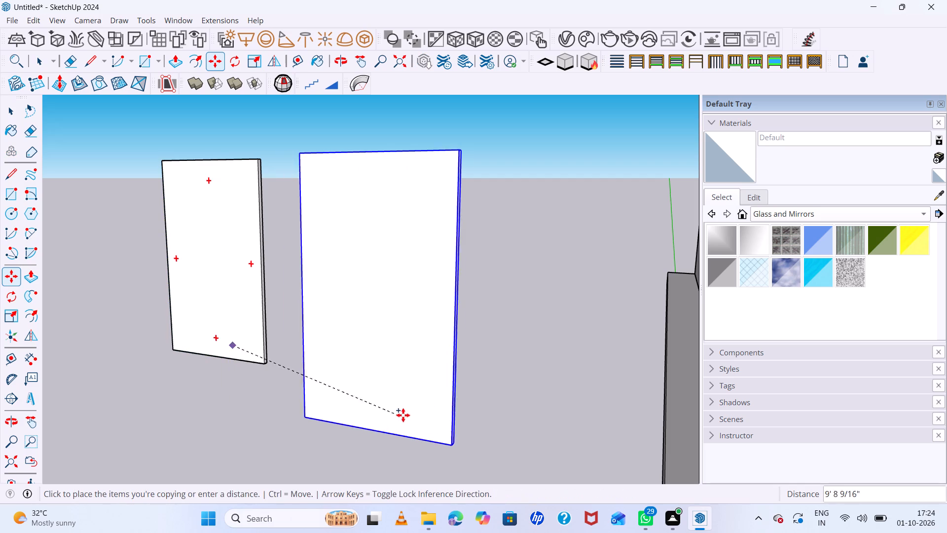
left_click(428, 392)
Move the copied pane by its lower corner next to the original pane's inner vertical edge.
middle_click_drag(326, 404, 550, 455)
scroll(398, 402, "up", 6)
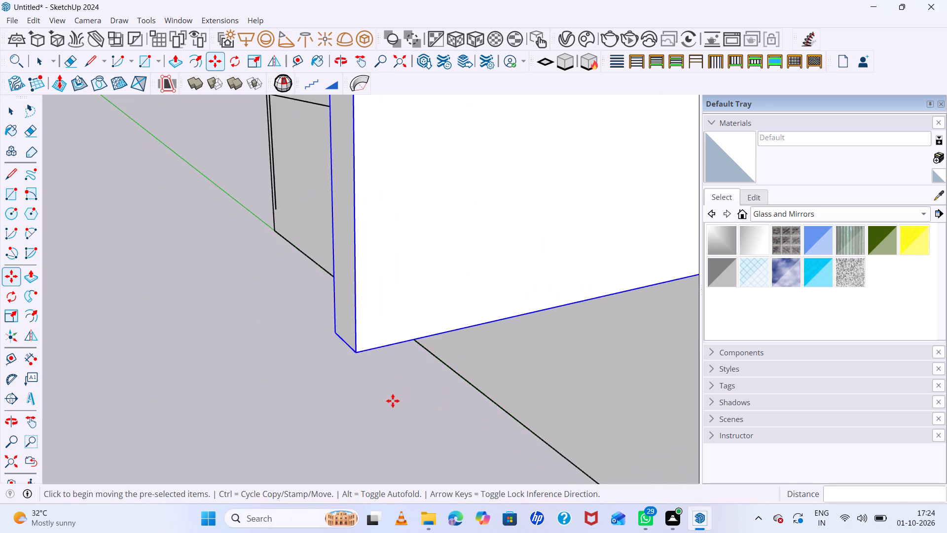
scroll(346, 393, "up", 3)
scroll(348, 354, "down", 9)
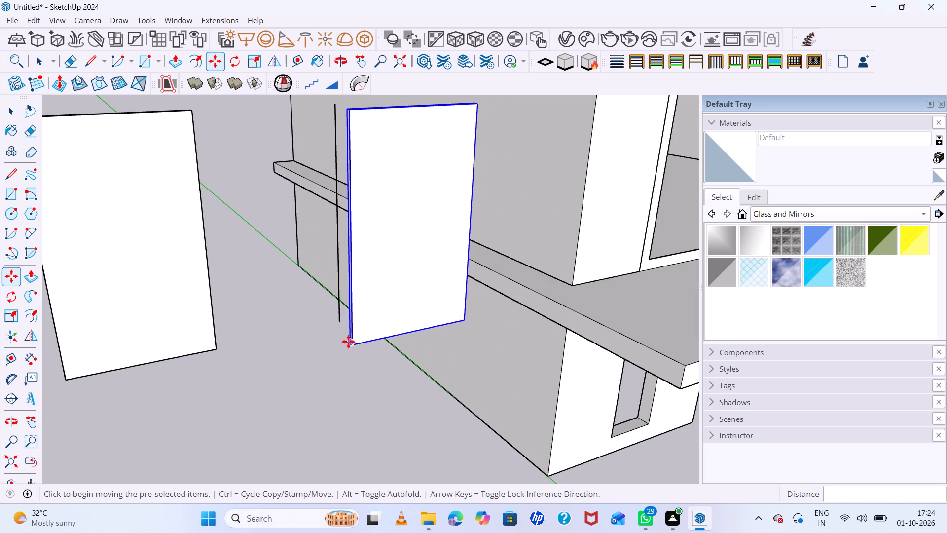
left_click(348, 342)
middle_click_drag(240, 318, 192, 369)
scroll(229, 335, "up", 9)
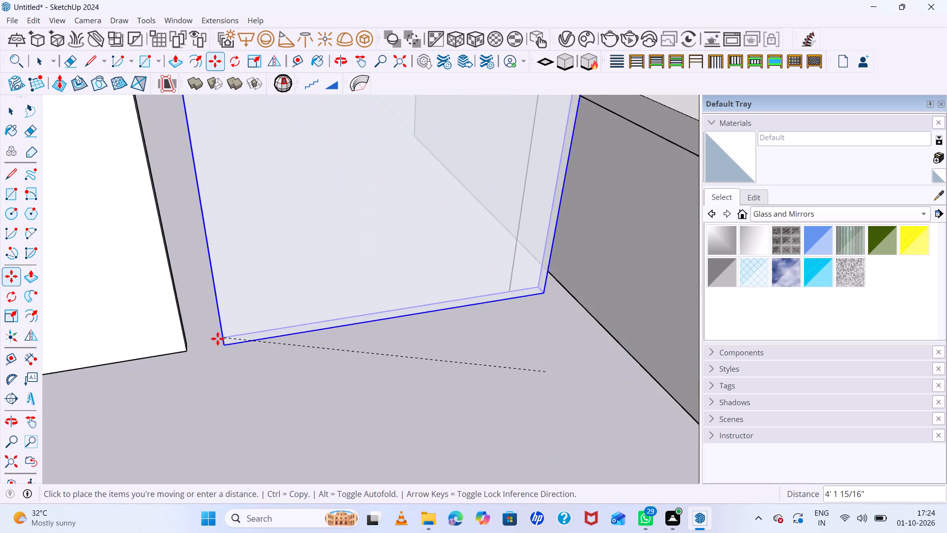
scroll(218, 339, "up", 12)
scroll(149, 350, "up", 4)
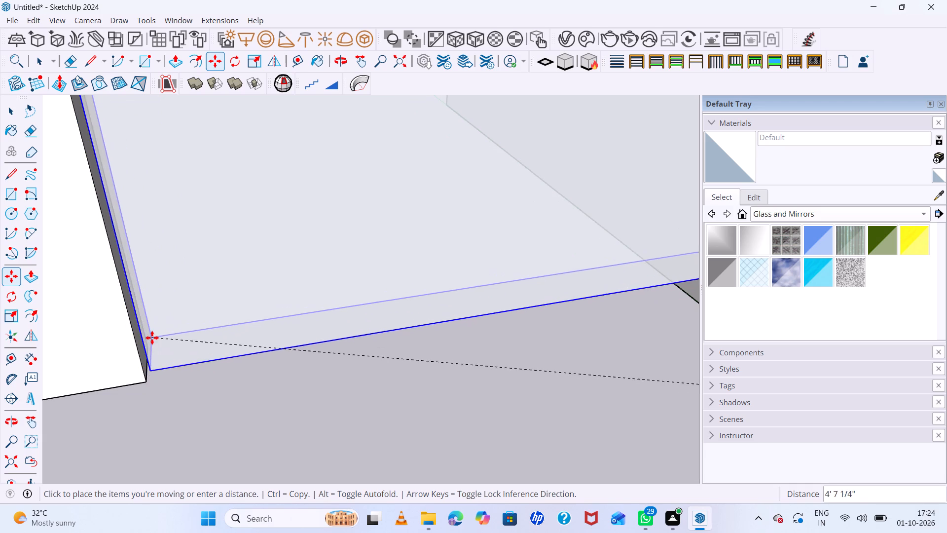
left_click(170, 289)
Shift the copied pane about 2" so its lower corner meets the original pane's rear lower corner.
scroll(173, 333, "up", 4)
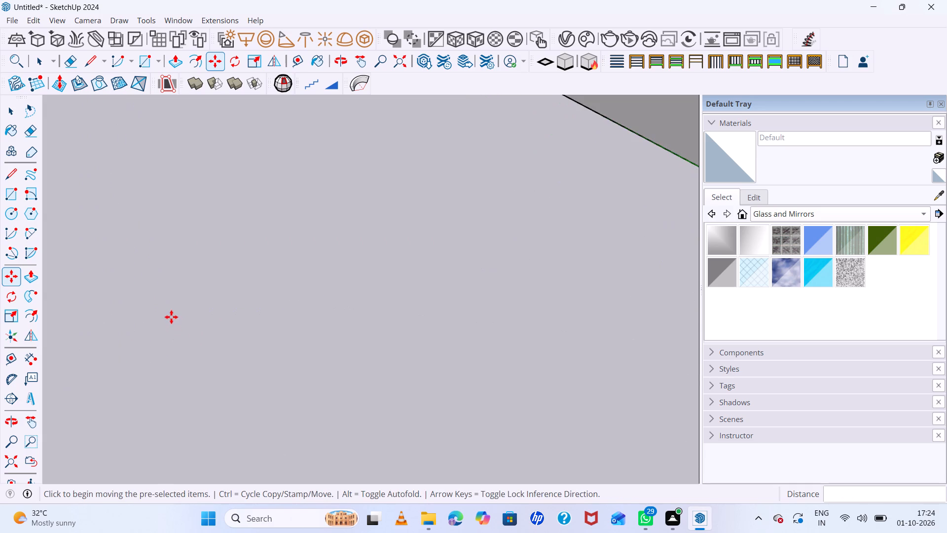
scroll(172, 318, "down", 5)
left_click(173, 289)
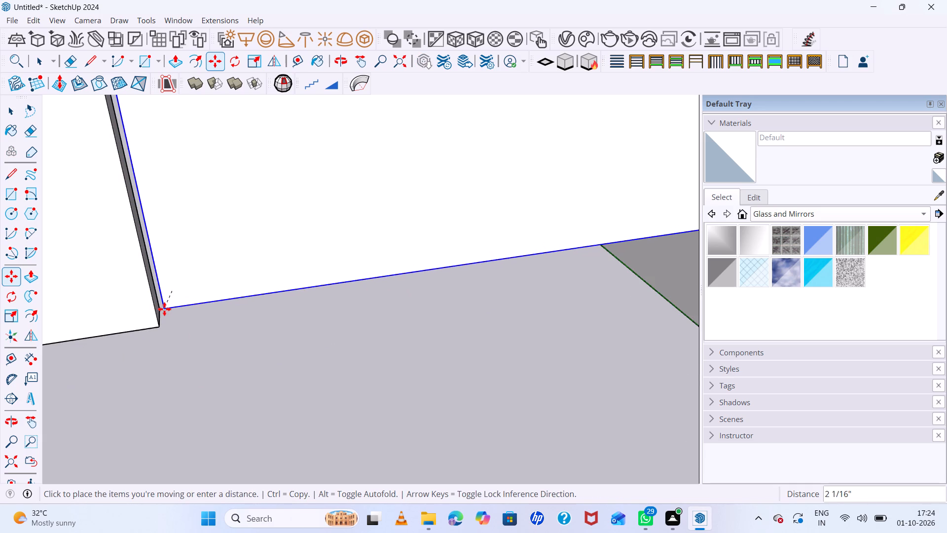
left_click(162, 308)
Nudge the copied pane against the original pane's rear lower corner, keeping the two panes staggered in depth.
middle_click_drag(208, 335, 124, 364)
scroll(224, 348, "down", 17)
scroll(242, 364, "up", 6)
middle_click_drag(236, 325, 236, 331)
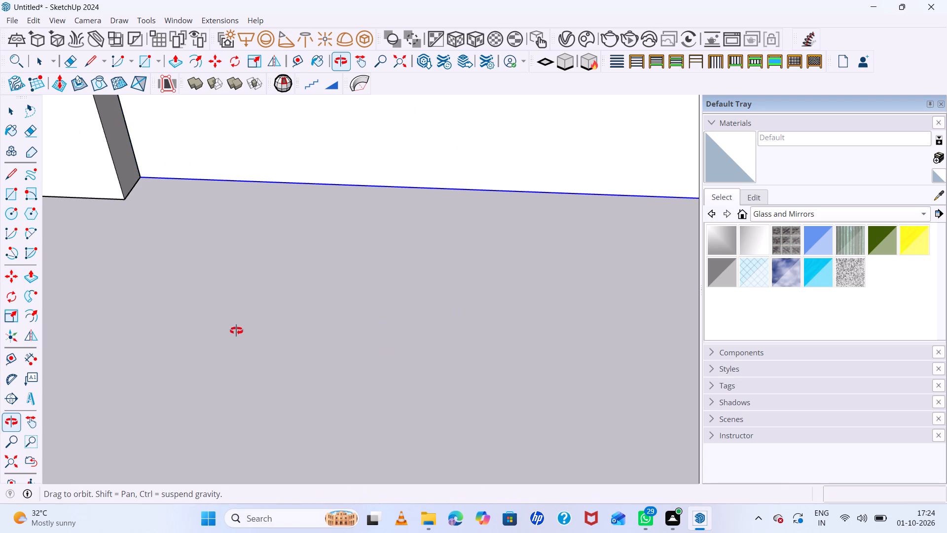
middle_click_drag(236, 331, 224, 379)
scroll(225, 358, "down", 6)
scroll(213, 315, "up", 6)
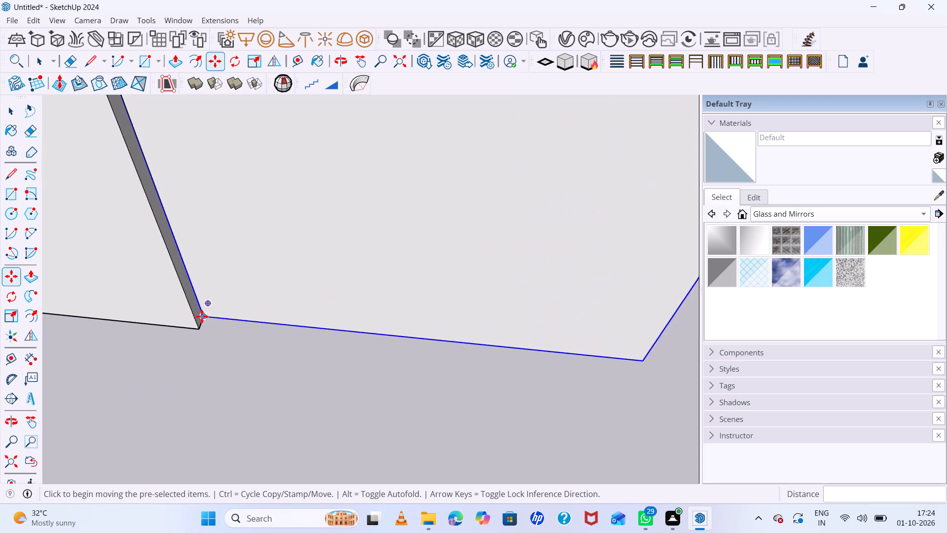
scroll(202, 316, "up", 11)
left_click(198, 329)
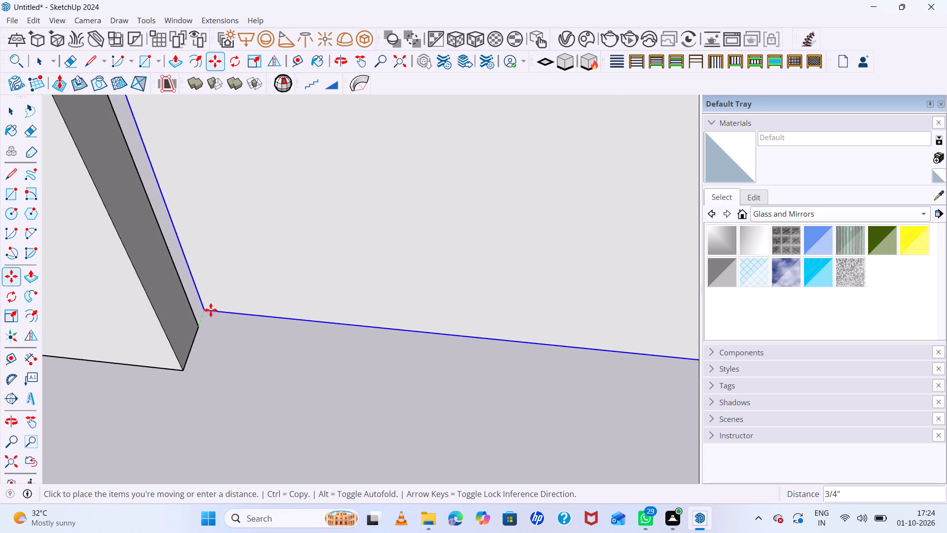
left_click(200, 323)
scroll(194, 346, "up", 3)
scroll(195, 346, "down", 12)
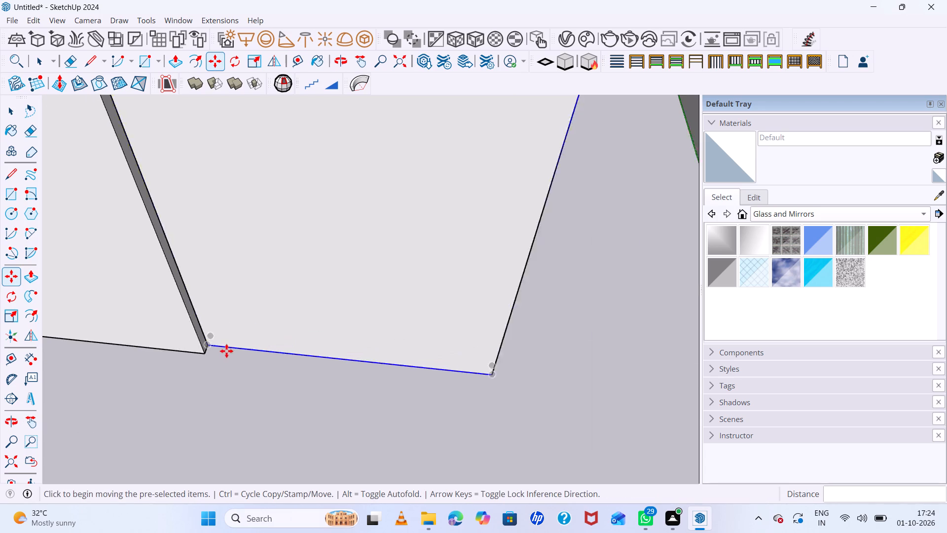
scroll(226, 351, "down", 9)
middle_click_drag(254, 361, 292, 290)
Group the two staggered window panes together.
key("space")
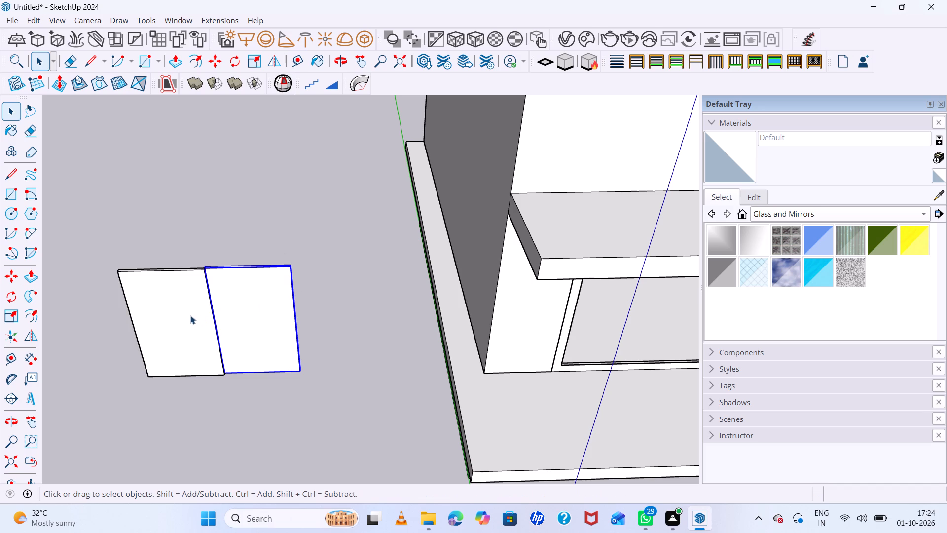
left_click(190, 316)
left_click(245, 300, "shift")
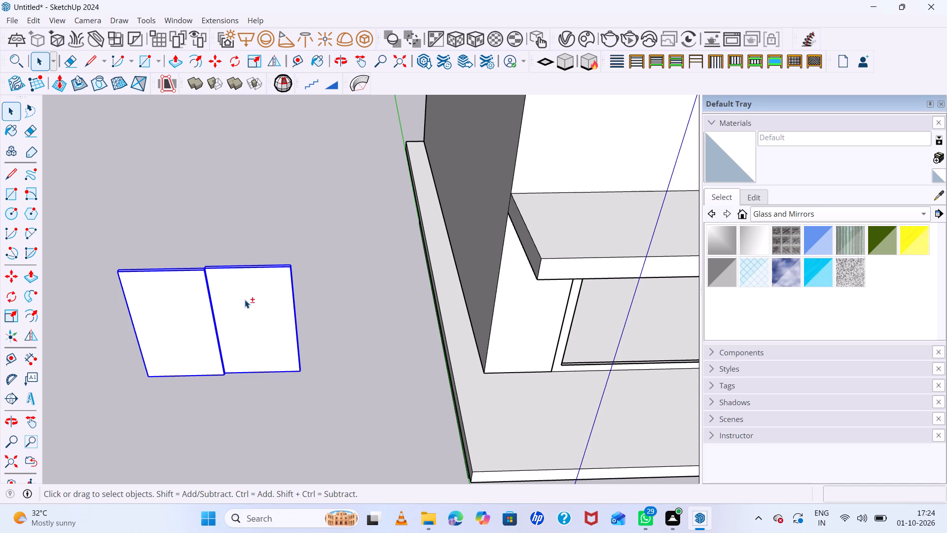
right_click(245, 300)
left_click(312, 140)
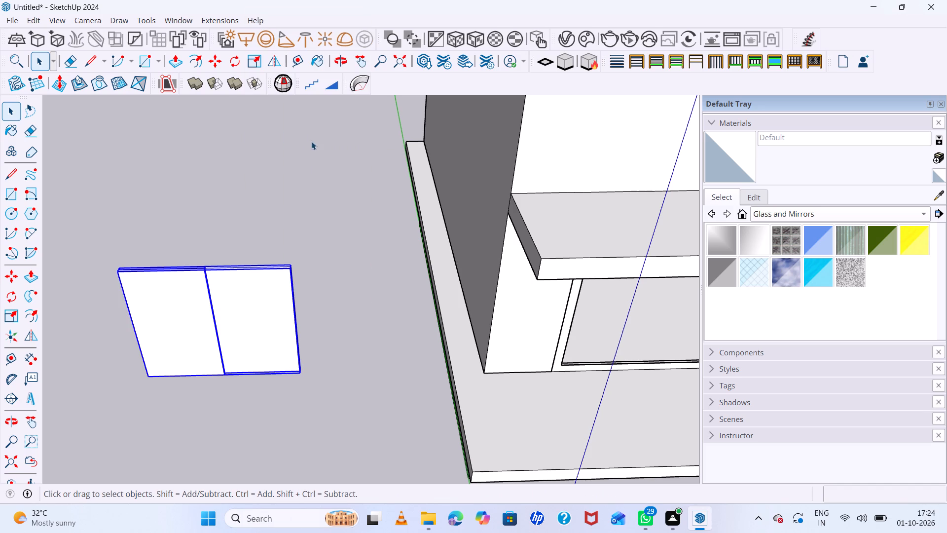
Paint both panes inside the window group with Translucent Glass Tinted and leave the group.
middle_click_drag(257, 315, 276, 224)
double_click(274, 228)
scroll(268, 253, "up", 4)
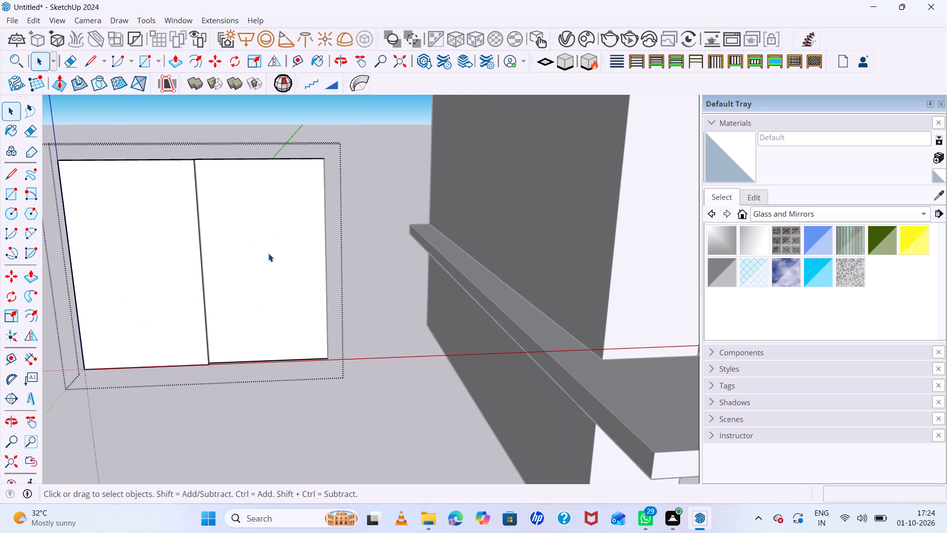
left_click(268, 253)
left_click(821, 266)
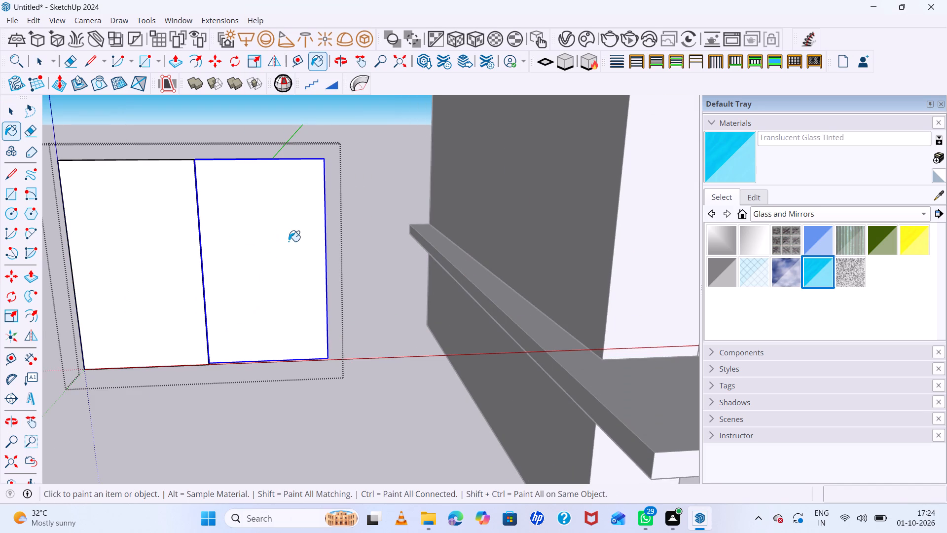
left_click(289, 241)
left_click(118, 276)
middle_click_drag(214, 301, 350, 303)
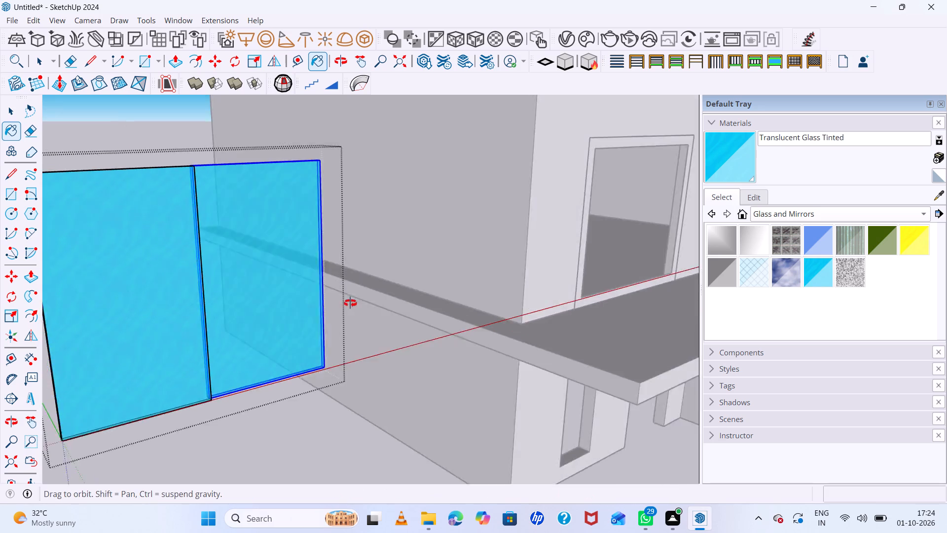
middle_click_drag(350, 303, 553, 332)
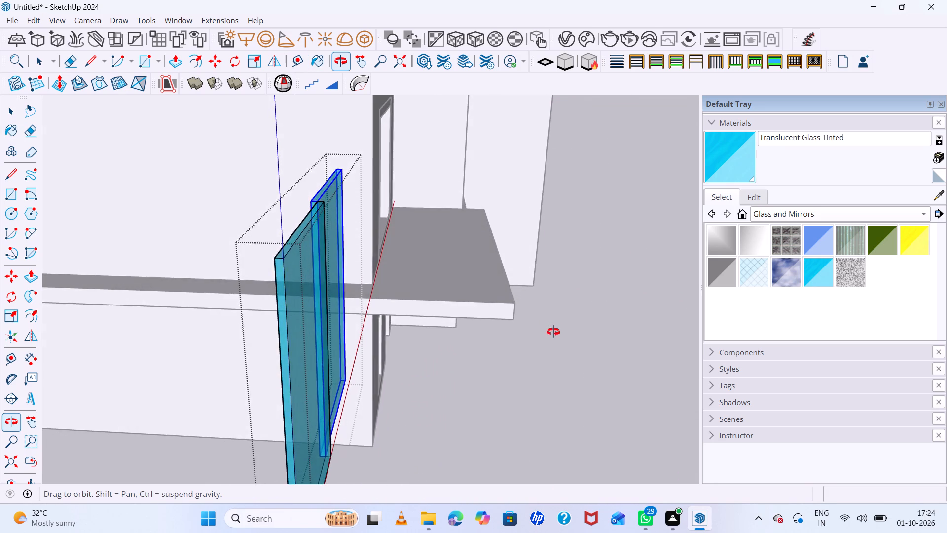
middle_click_drag(553, 332, 398, 280)
key("space")
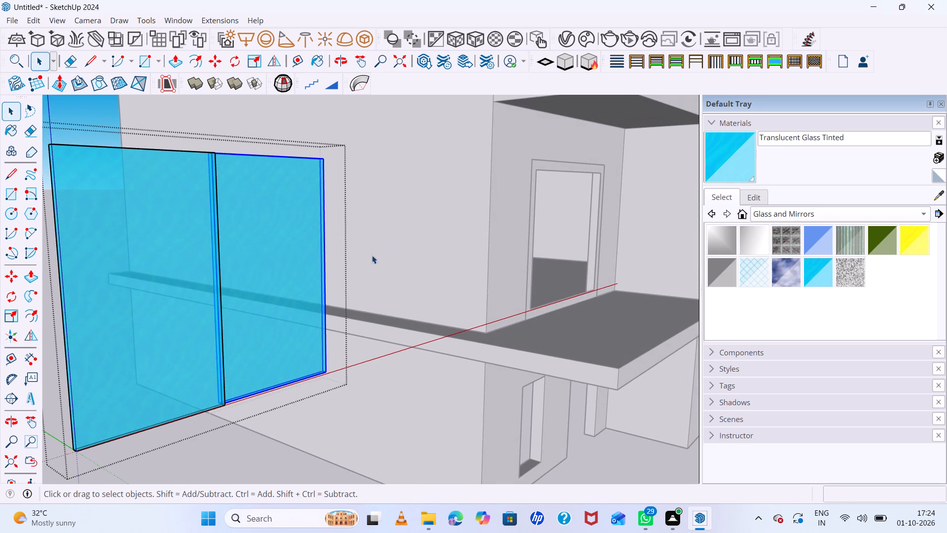
scroll(347, 306, "down", 5)
middle_click_drag(391, 341, 326, 344)
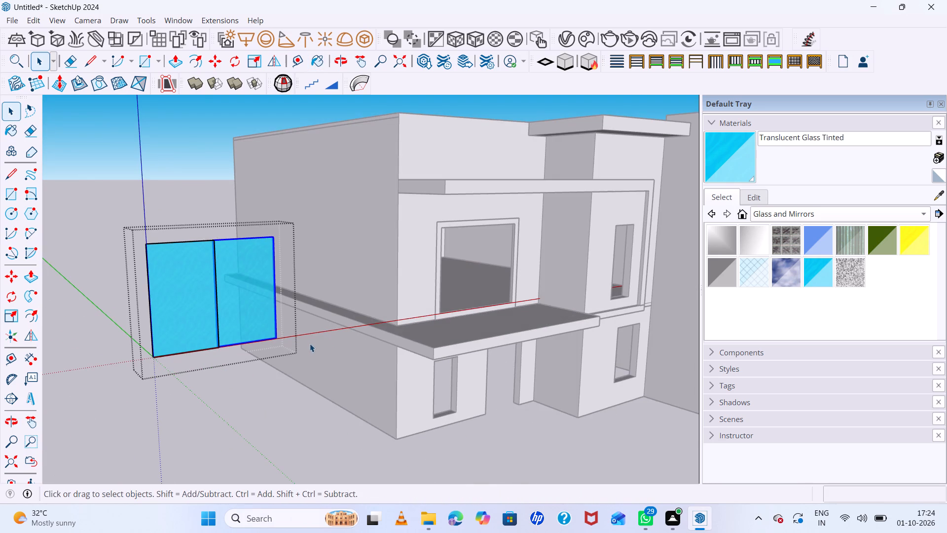
left_click(193, 175)
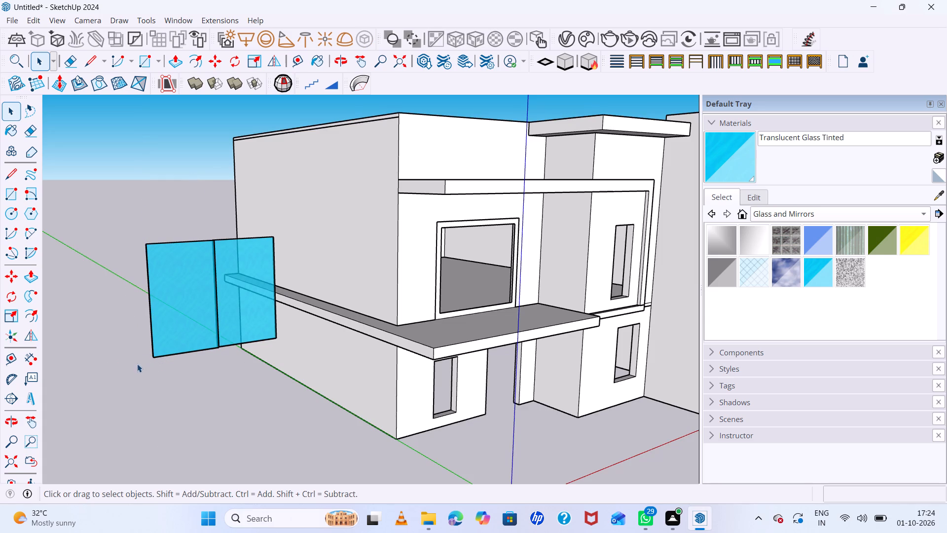
Move the tinted-glass window group into the large upper-storey front opening, seating its lower corner at the frame's inner lower corner.
key("m")
scroll(126, 364, "up", 6)
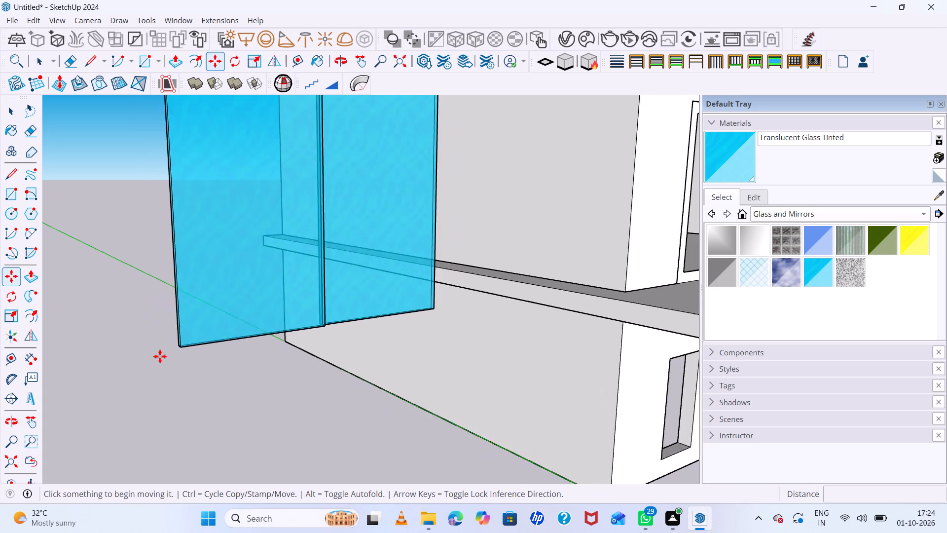
scroll(160, 356, "up", 5)
left_click_drag(242, 297, 266, 304)
scroll(588, 360, "down", 7)
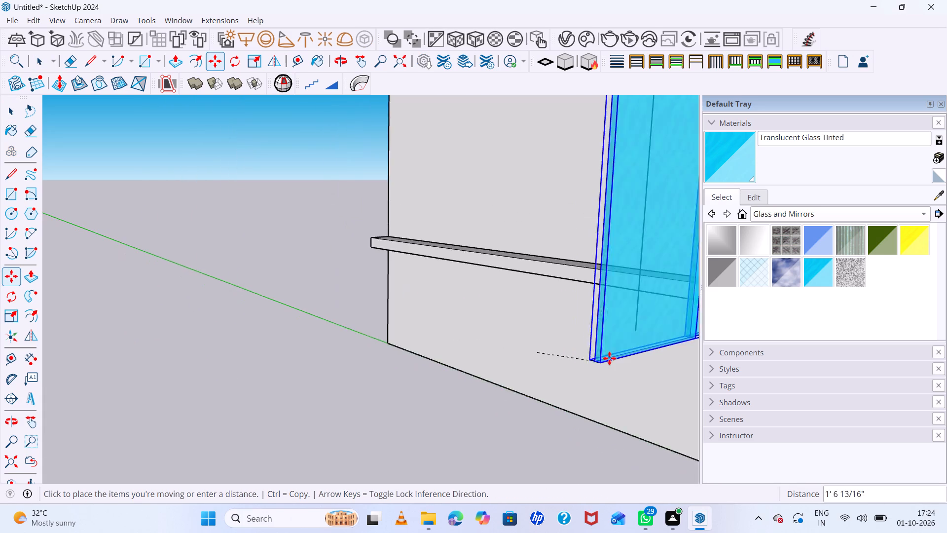
scroll(609, 358, "down", 5)
scroll(743, 302, "down", 18)
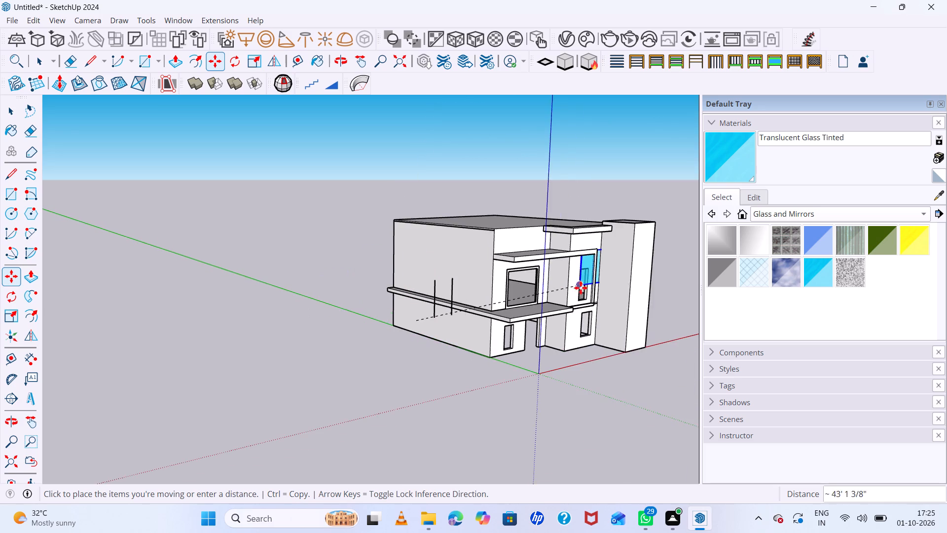
scroll(581, 288, "up", 20)
scroll(581, 288, "up", 11)
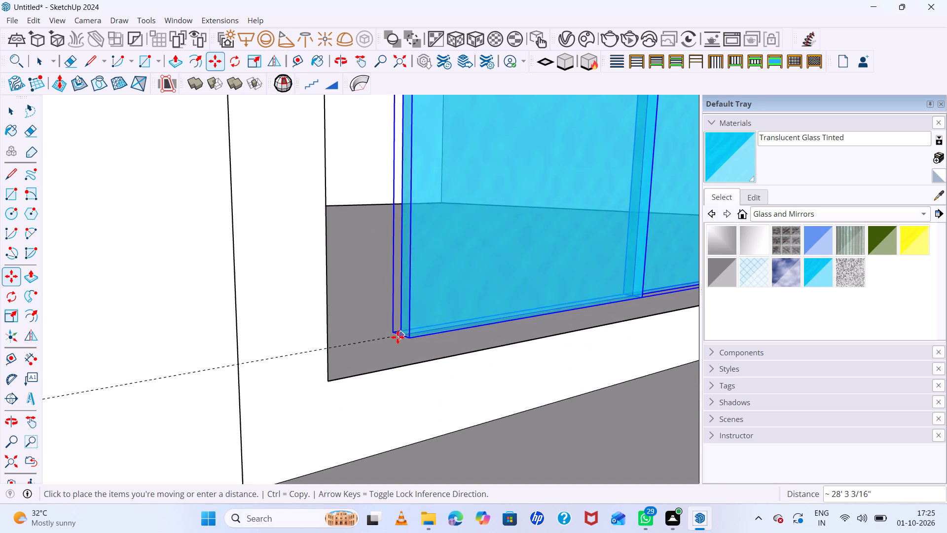
left_click(329, 376)
scroll(350, 366, "down", 20)
middle_click_drag(448, 361, 385, 326)
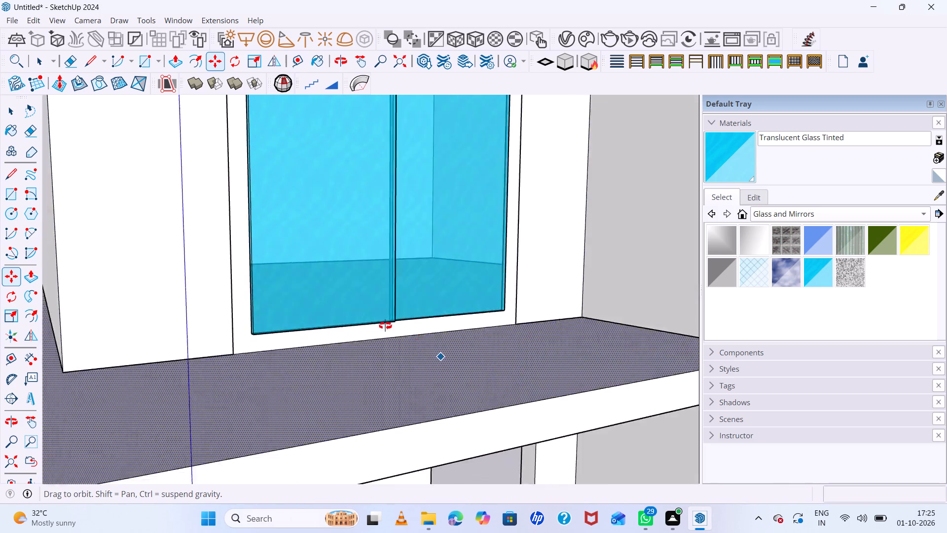
middle_click_drag(385, 326, 378, 380)
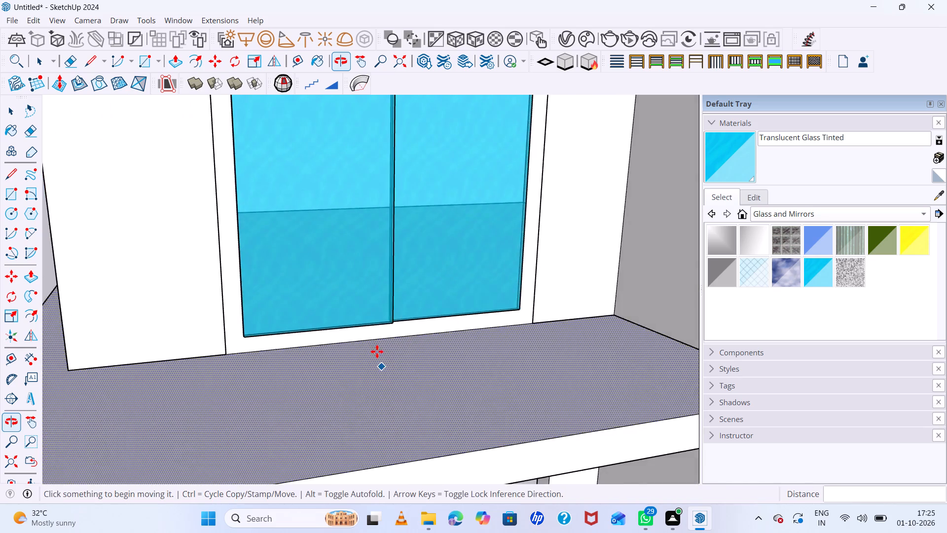
scroll(377, 351, "down", 13)
middle_click_drag(426, 345, 406, 277)
key("space")
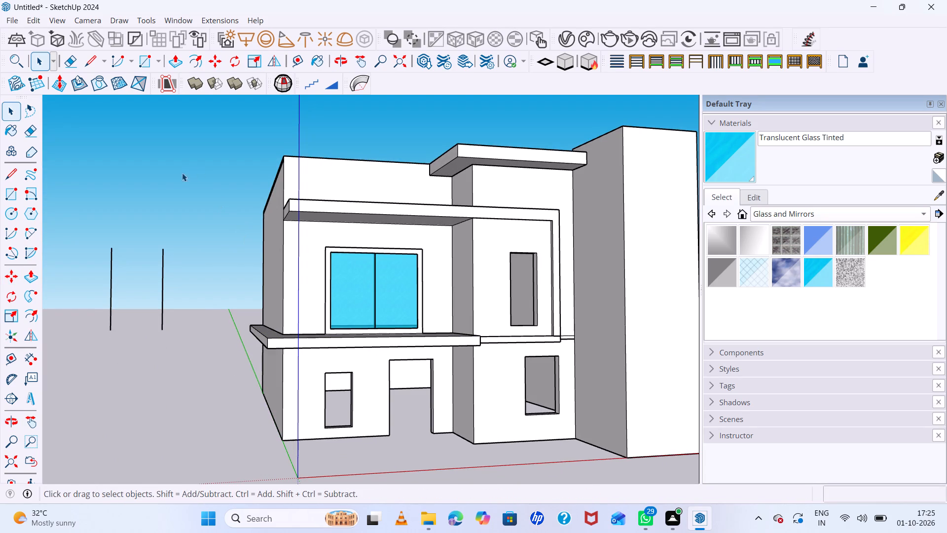
Delete the two leftover vertical lines standing beside the house.
left_click(177, 175)
left_click_drag(188, 236, 111, 325)
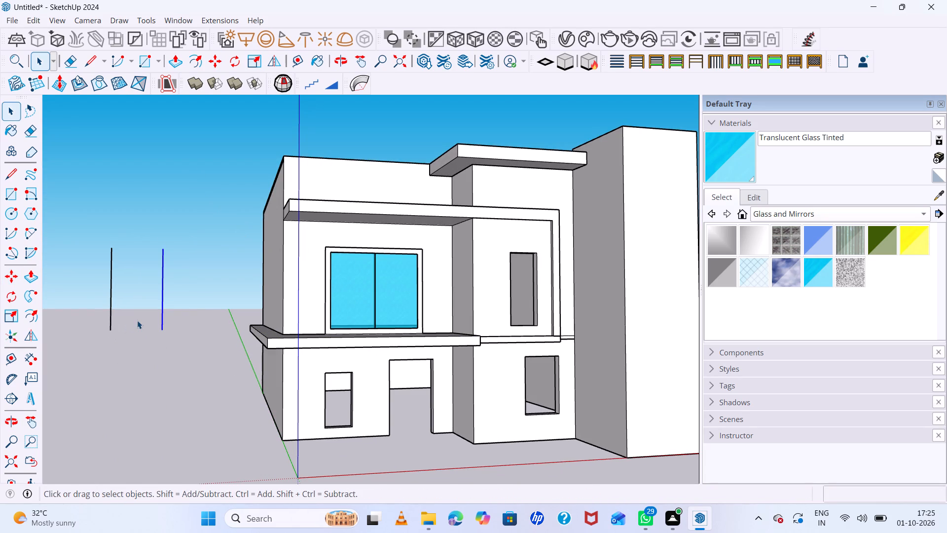
key("Delete")
left_click_drag(131, 276, 81, 350)
key("Delete")
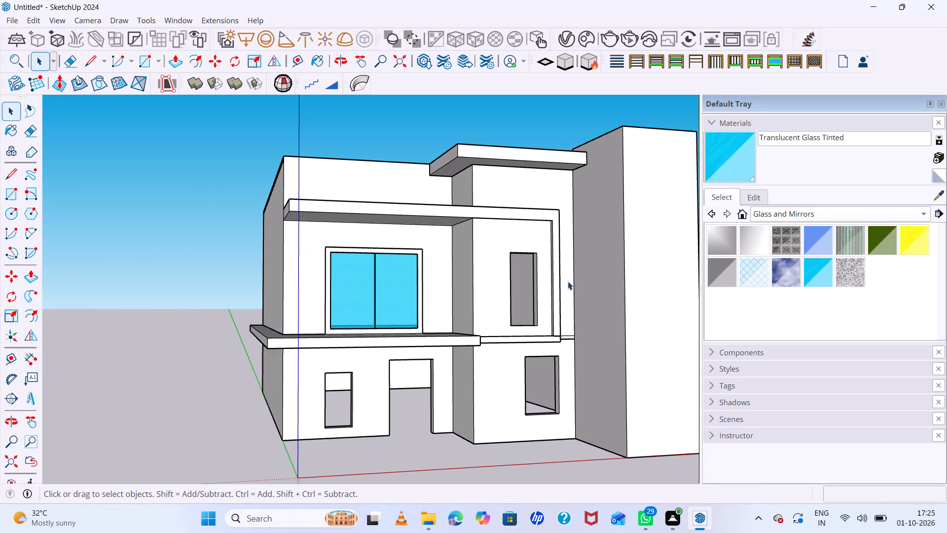
Paint the frame of the large upper-storey front window black with Color M09 from the Colors collection.
left_click(817, 217)
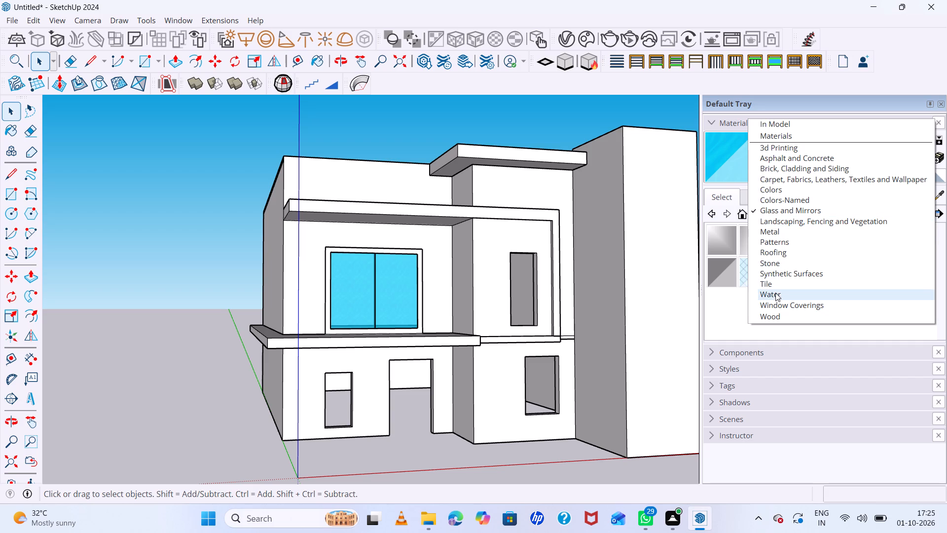
scroll(773, 293, "up", 6)
scroll(778, 214, "down", 5)
scroll(791, 229, "up", 5)
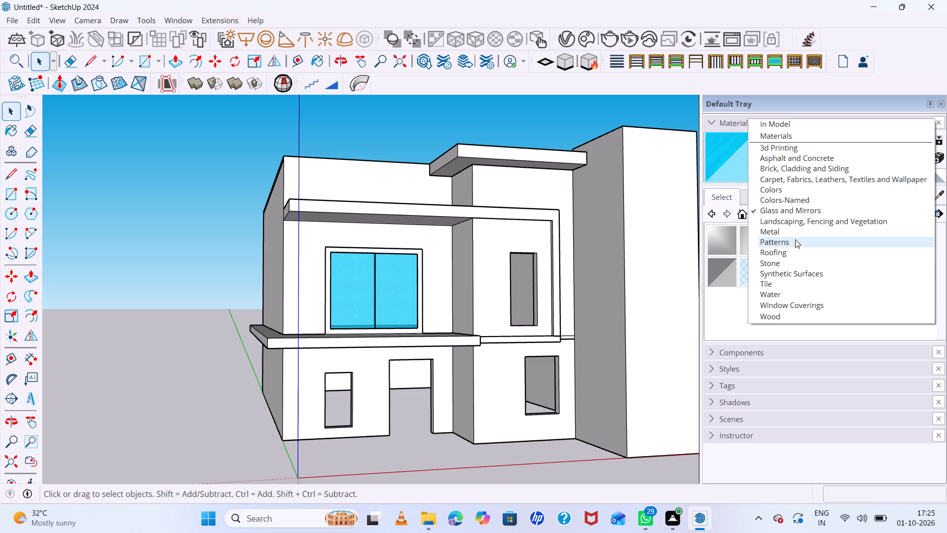
left_click(794, 191)
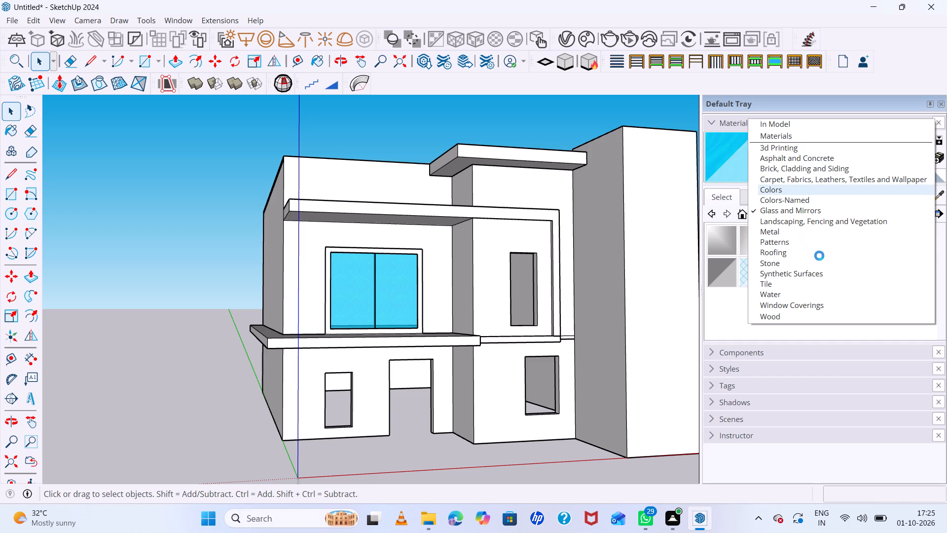
scroll(808, 266, "down", 19)
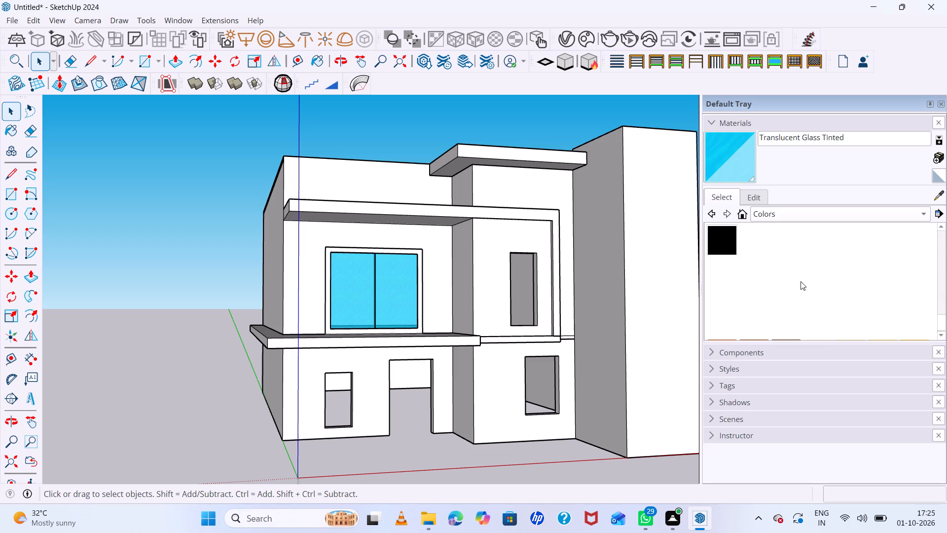
left_click(715, 240)
scroll(351, 260, "up", 10)
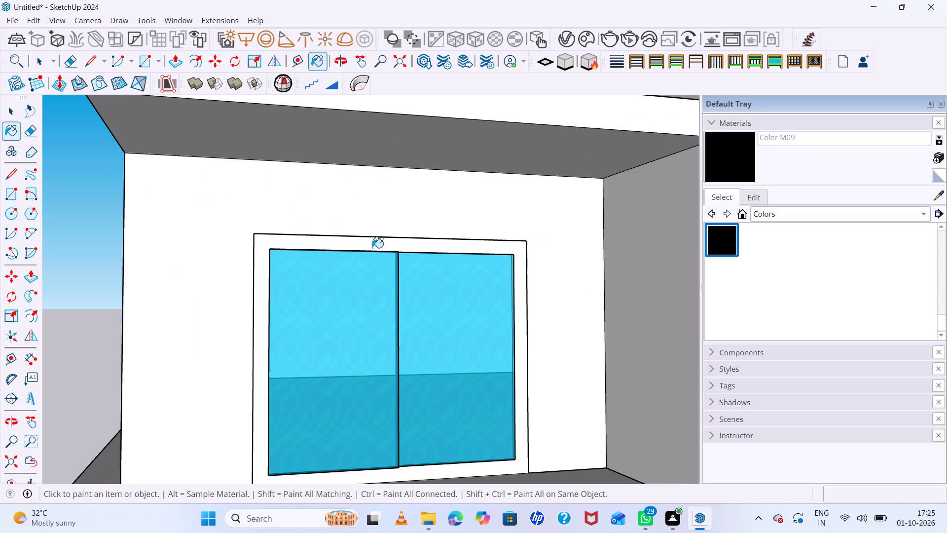
left_click(372, 247)
scroll(443, 255, "down", 13)
key("space")
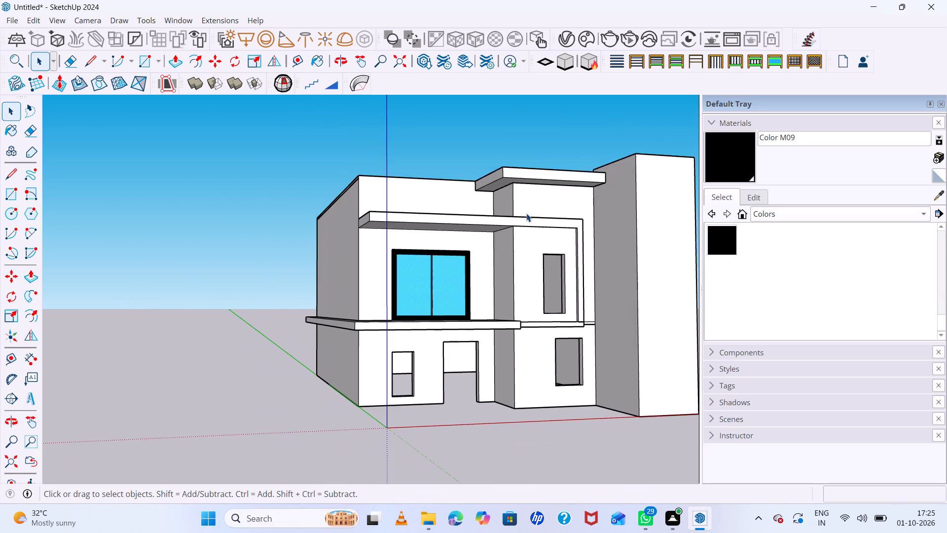
key("space")
left_click(421, 125)
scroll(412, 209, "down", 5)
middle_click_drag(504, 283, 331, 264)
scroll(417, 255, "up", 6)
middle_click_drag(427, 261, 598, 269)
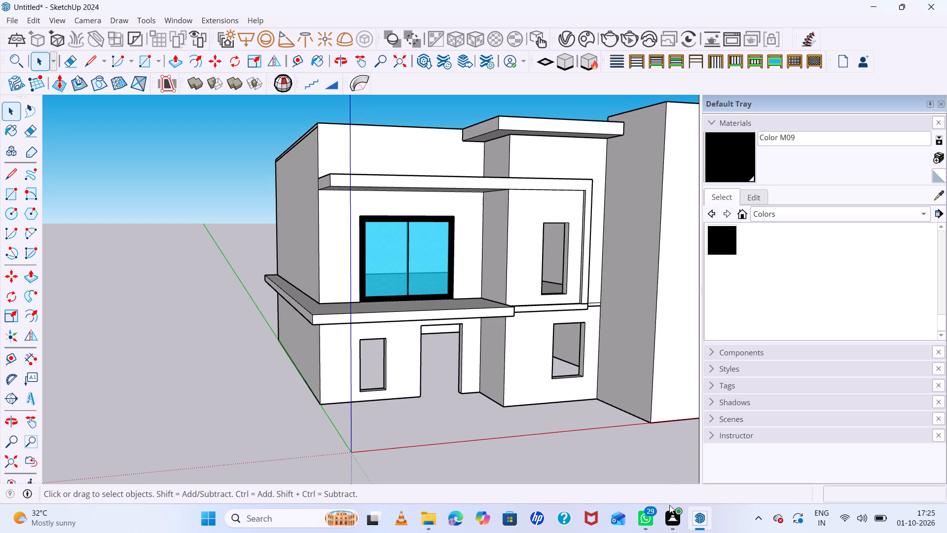
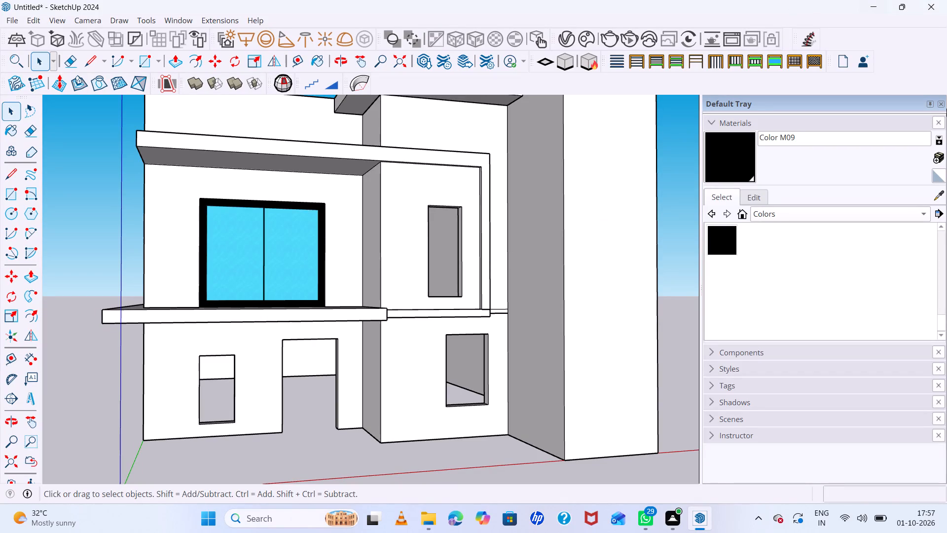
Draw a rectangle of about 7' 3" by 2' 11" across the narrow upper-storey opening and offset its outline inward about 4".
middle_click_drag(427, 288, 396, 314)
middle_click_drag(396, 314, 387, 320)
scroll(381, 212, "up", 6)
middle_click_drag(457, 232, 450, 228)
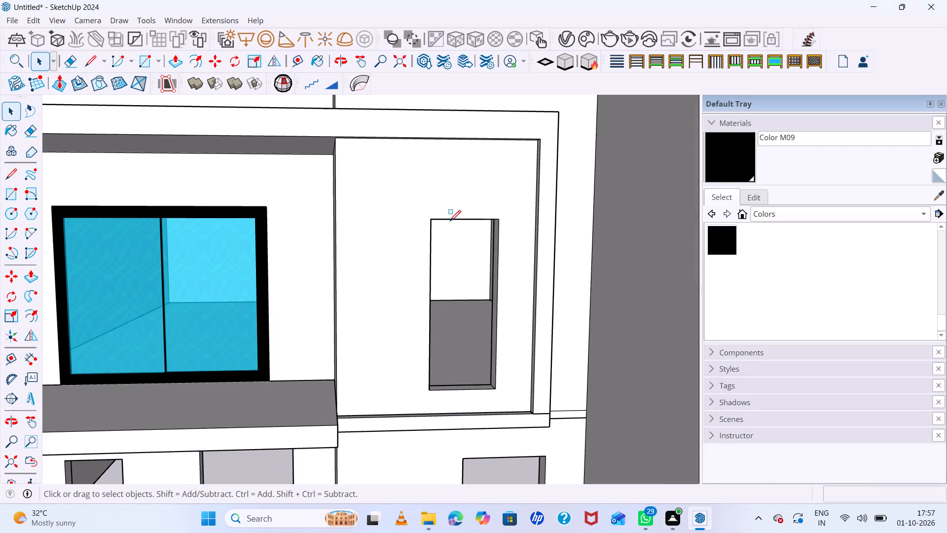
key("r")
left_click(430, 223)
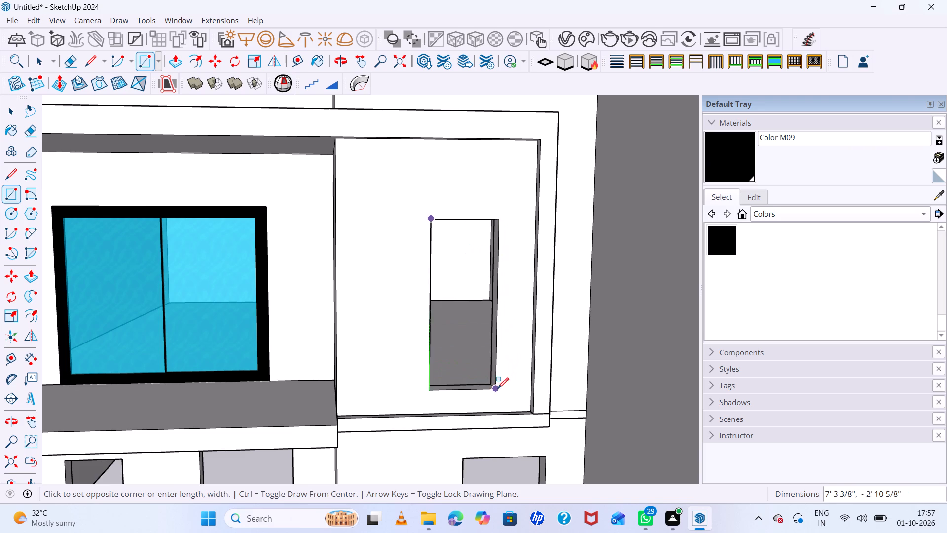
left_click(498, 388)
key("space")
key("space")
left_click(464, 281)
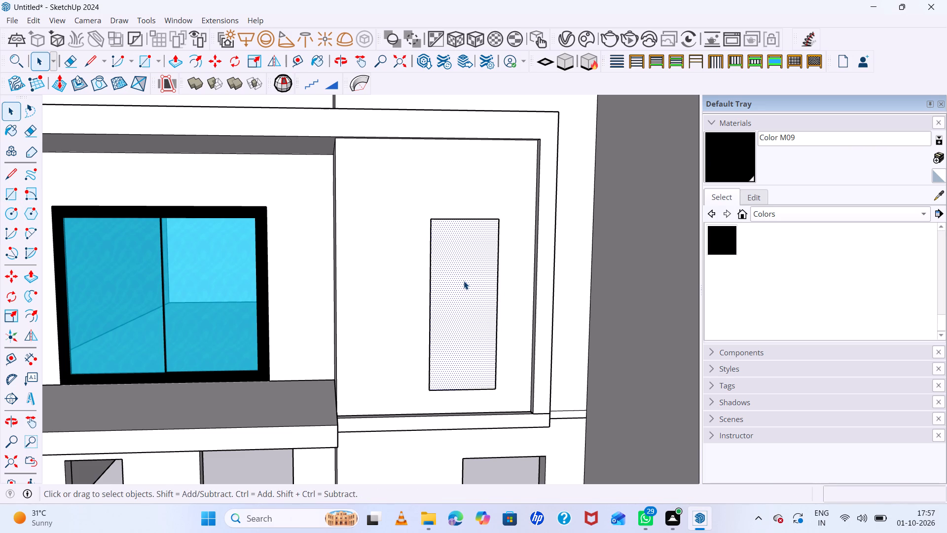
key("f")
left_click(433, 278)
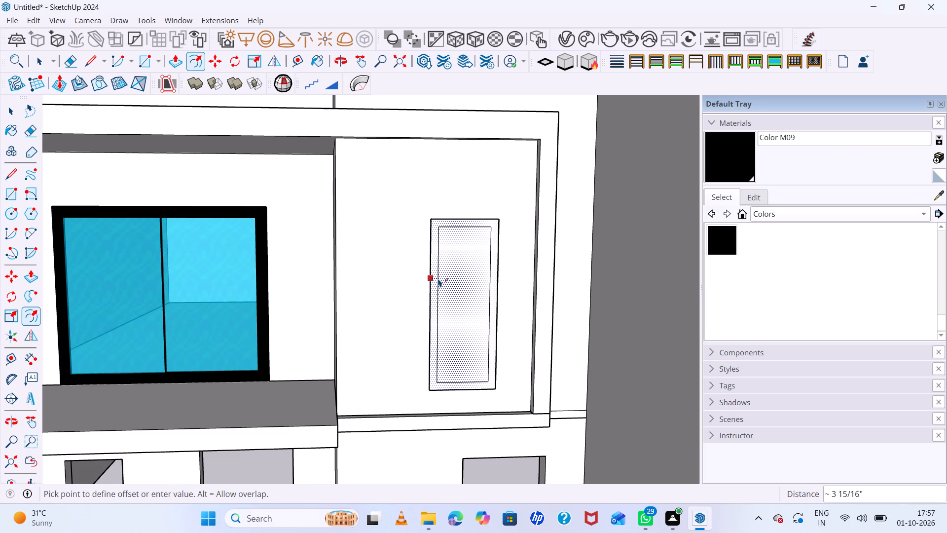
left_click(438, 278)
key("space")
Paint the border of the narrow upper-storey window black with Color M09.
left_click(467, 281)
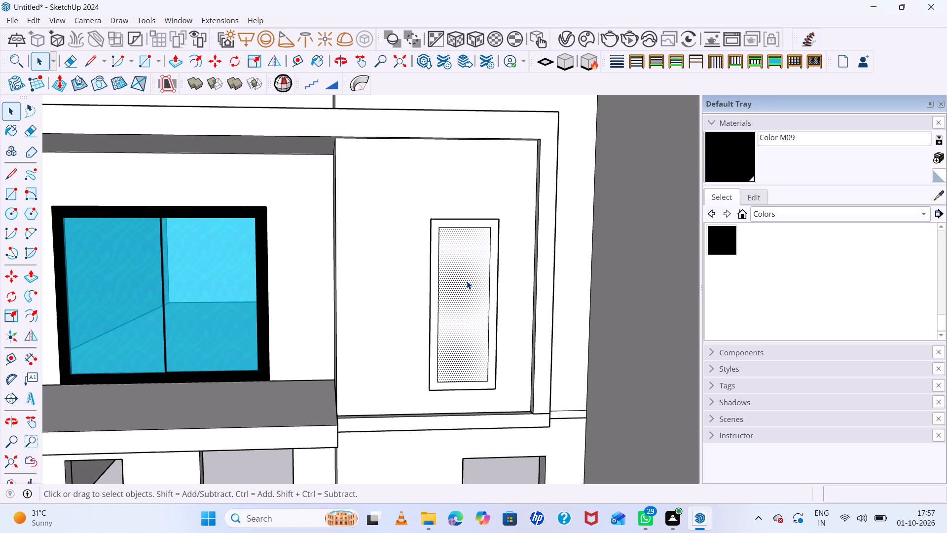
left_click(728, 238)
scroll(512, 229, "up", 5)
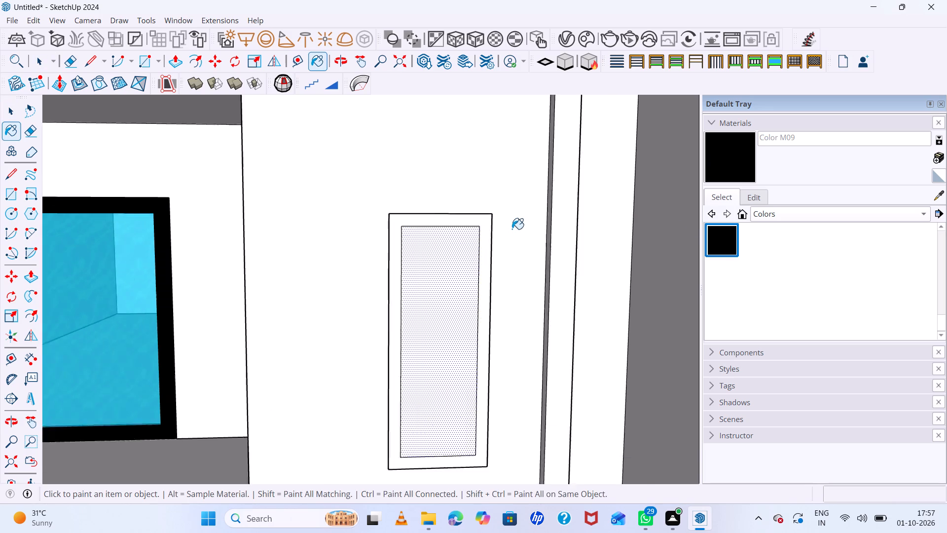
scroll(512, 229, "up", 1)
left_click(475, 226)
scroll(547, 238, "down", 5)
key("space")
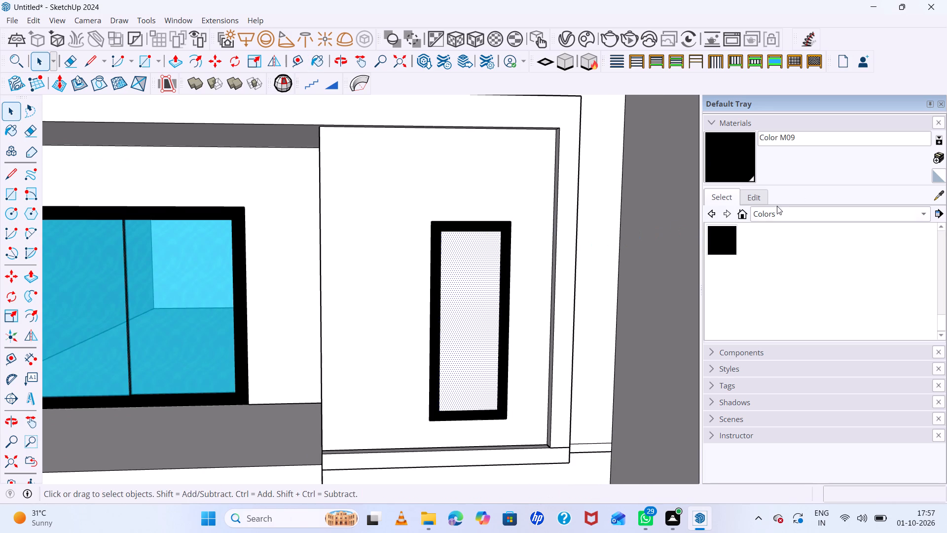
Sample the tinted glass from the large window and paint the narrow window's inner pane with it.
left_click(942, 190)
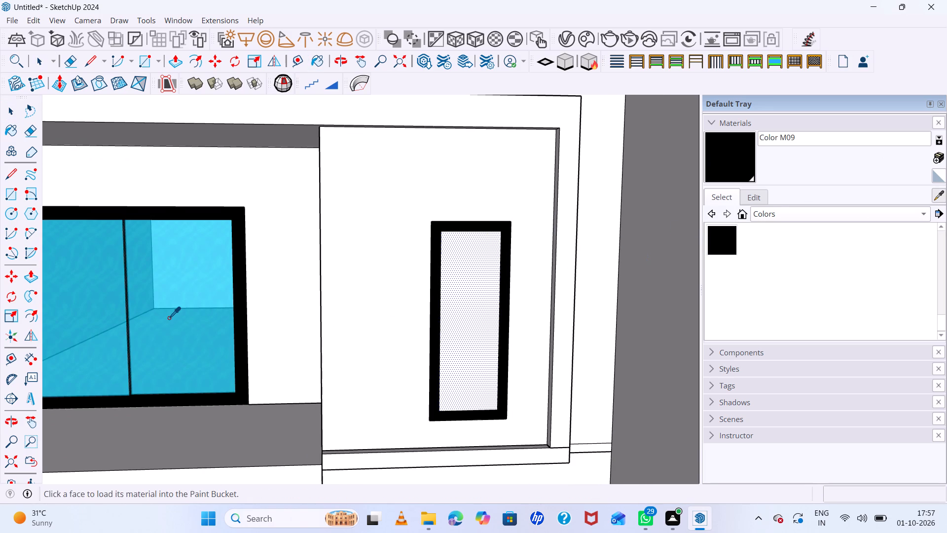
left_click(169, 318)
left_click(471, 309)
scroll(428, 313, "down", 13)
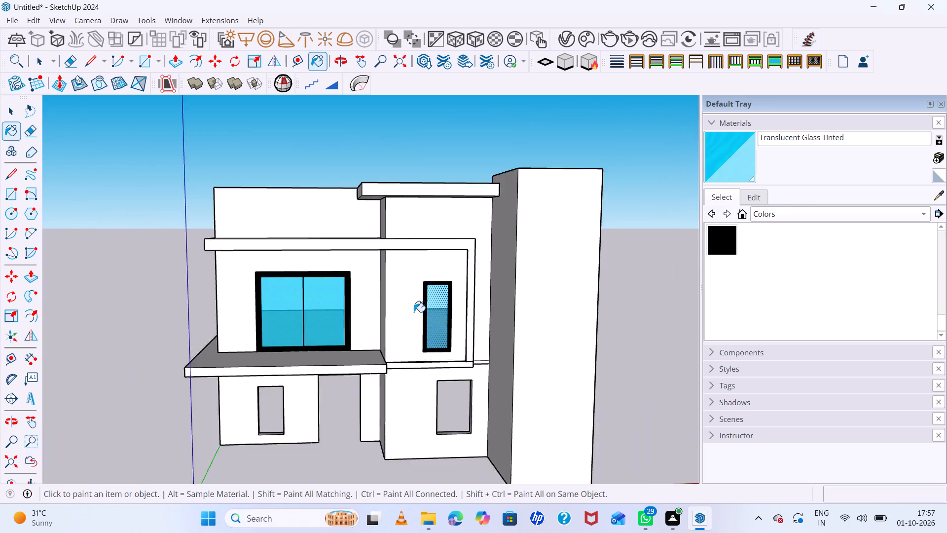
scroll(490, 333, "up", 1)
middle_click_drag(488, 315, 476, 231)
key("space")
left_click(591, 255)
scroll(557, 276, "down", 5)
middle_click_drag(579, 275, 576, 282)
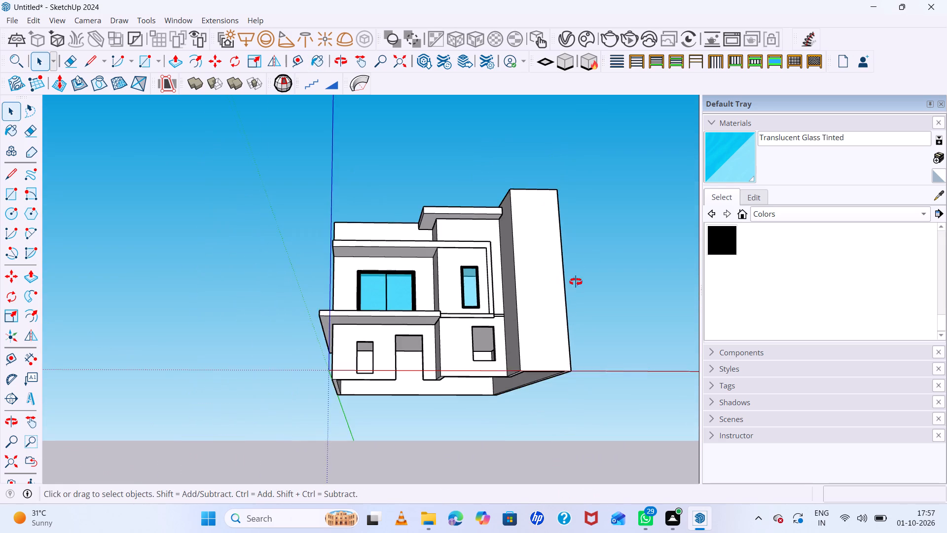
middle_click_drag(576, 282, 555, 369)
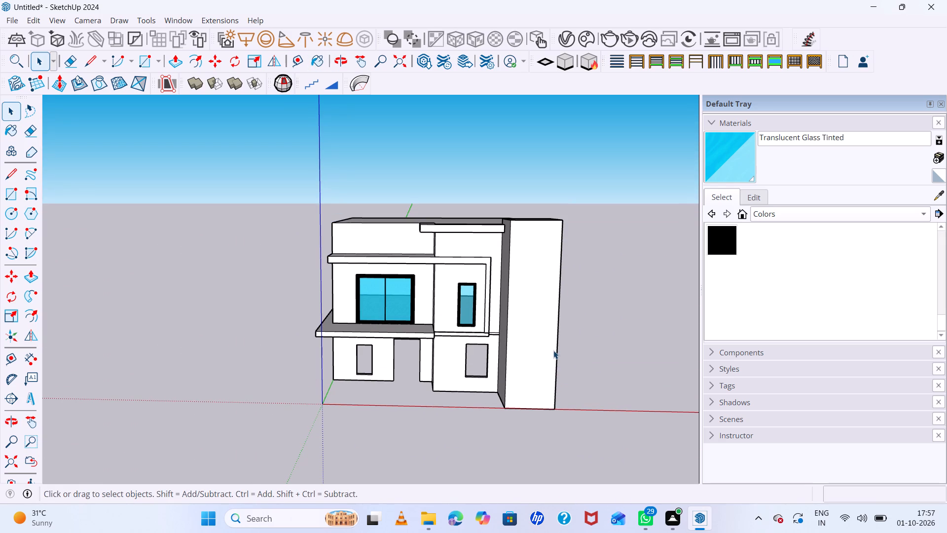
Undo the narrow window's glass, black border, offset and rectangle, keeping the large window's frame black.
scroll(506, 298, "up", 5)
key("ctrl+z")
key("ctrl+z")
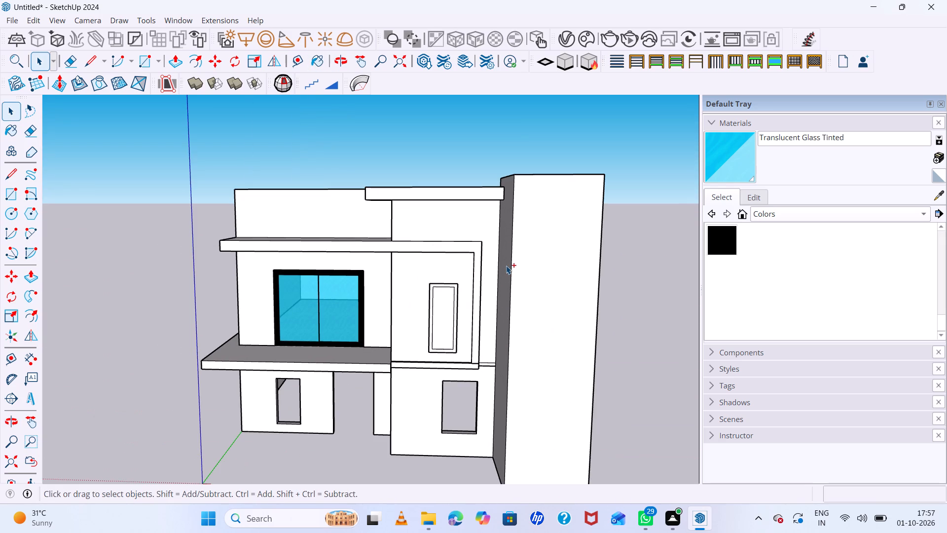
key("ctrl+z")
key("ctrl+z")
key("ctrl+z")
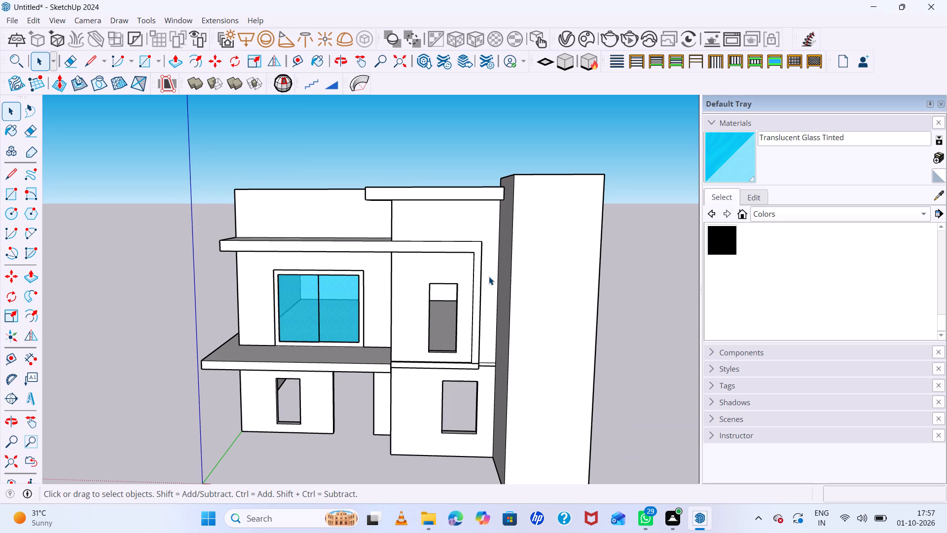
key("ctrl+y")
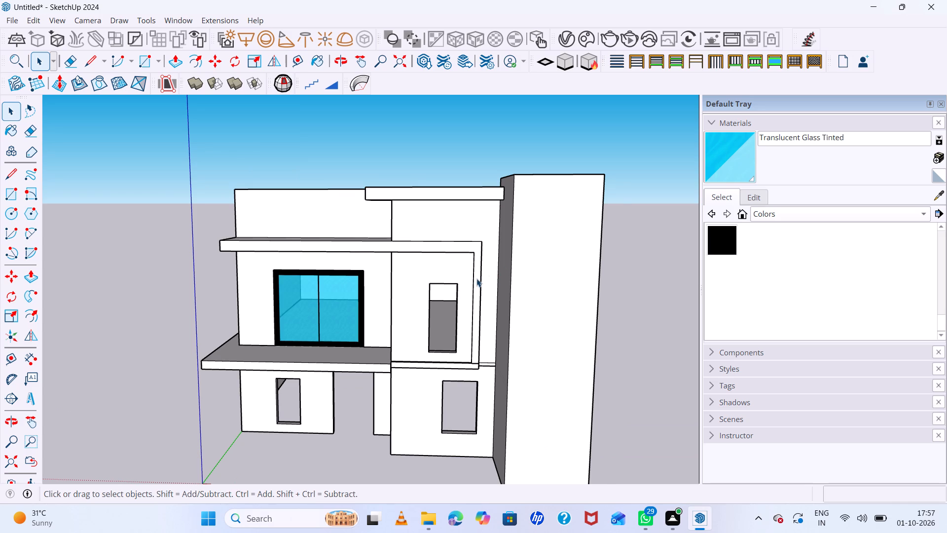
Inside the house group, push the head face of the narrow upper-storey opening up about 2' and leave the group.
scroll(451, 284, "up", 5)
middle_click_drag(456, 293, 480, 180)
scroll(459, 193, "up", 4)
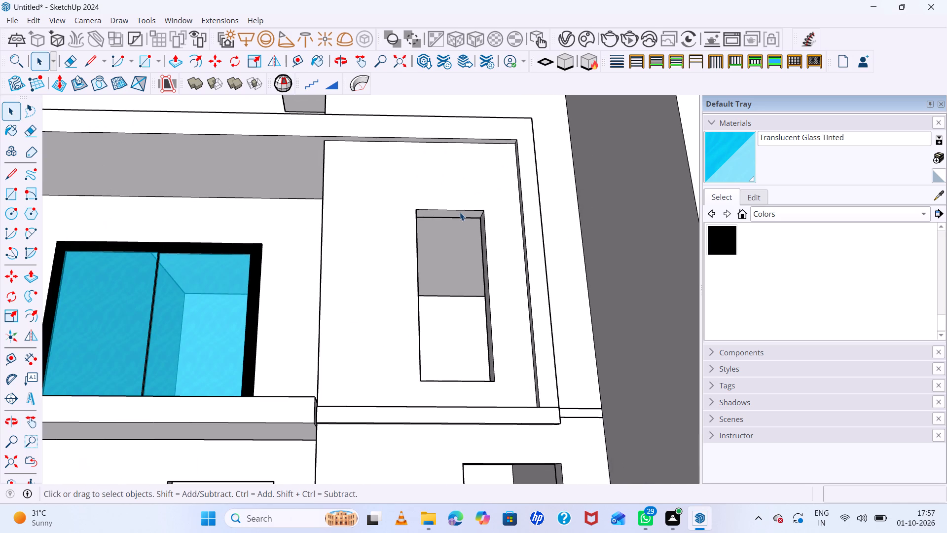
left_click(460, 212)
scroll(460, 213, "up", 4)
double_click(460, 214)
left_click(460, 214)
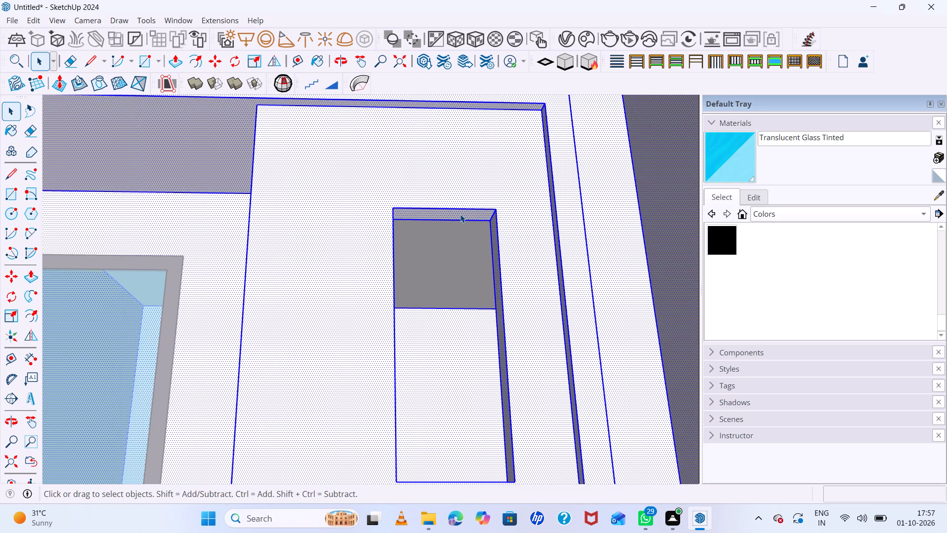
left_click(460, 214)
left_click(462, 218)
scroll(462, 218, "up", 1)
left_click(462, 217)
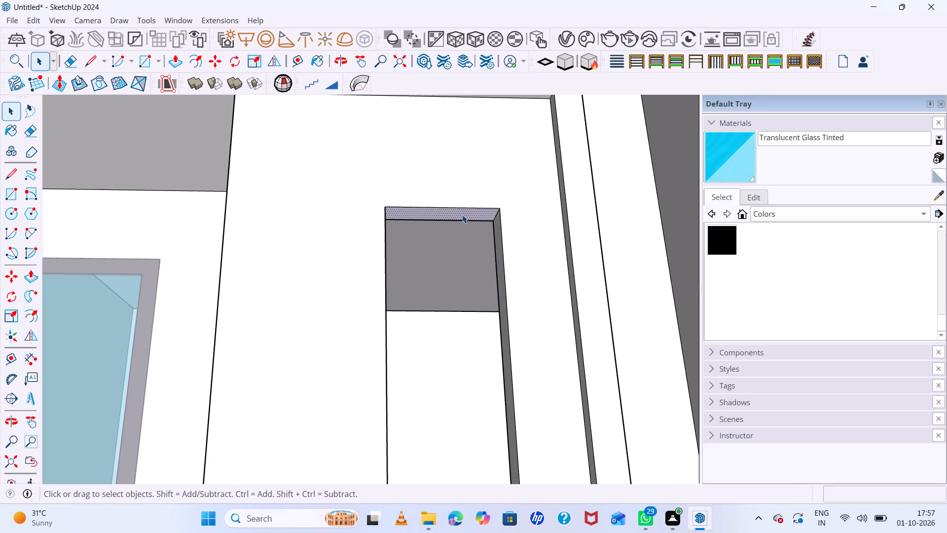
key("p")
left_click_drag(463, 214, 463, 207)
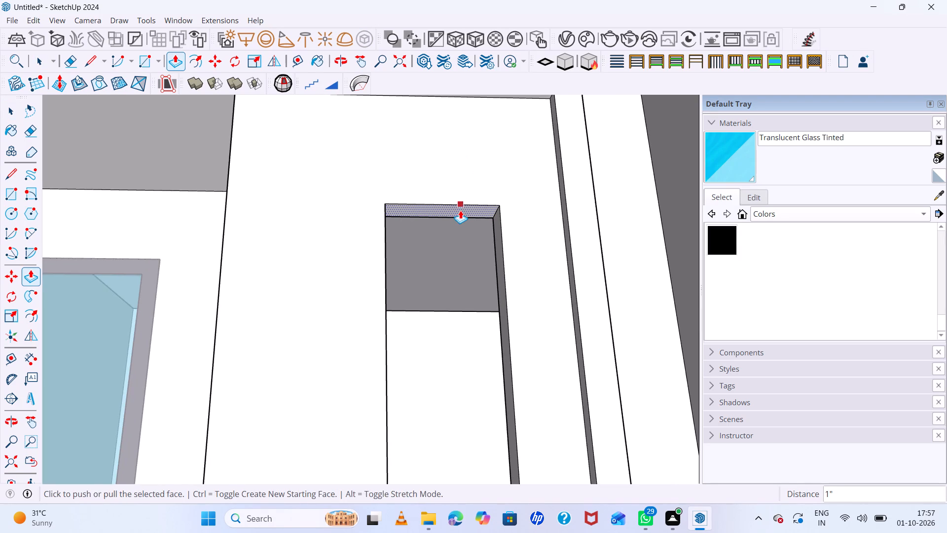
left_click(460, 212)
scroll(460, 183, "down", 5)
middle_click_drag(460, 189, 464, 260)
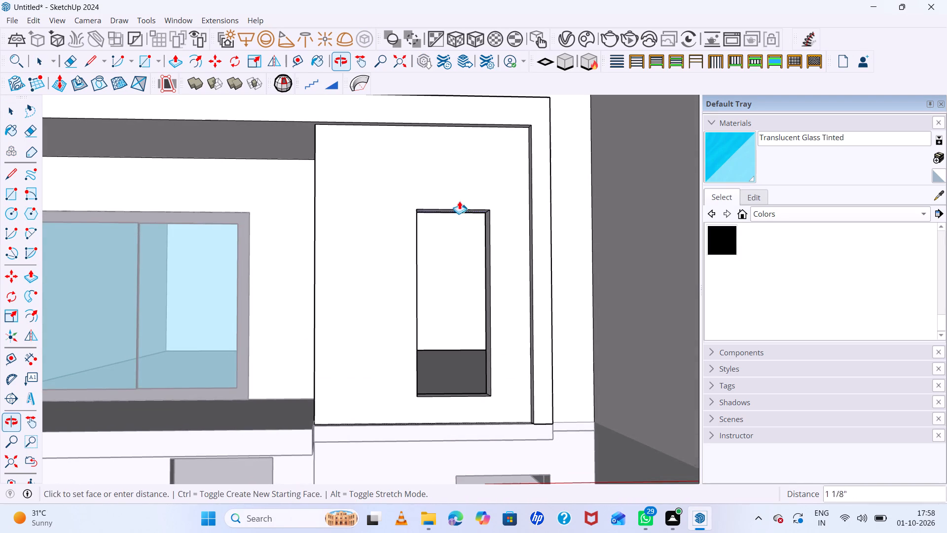
left_click(458, 159)
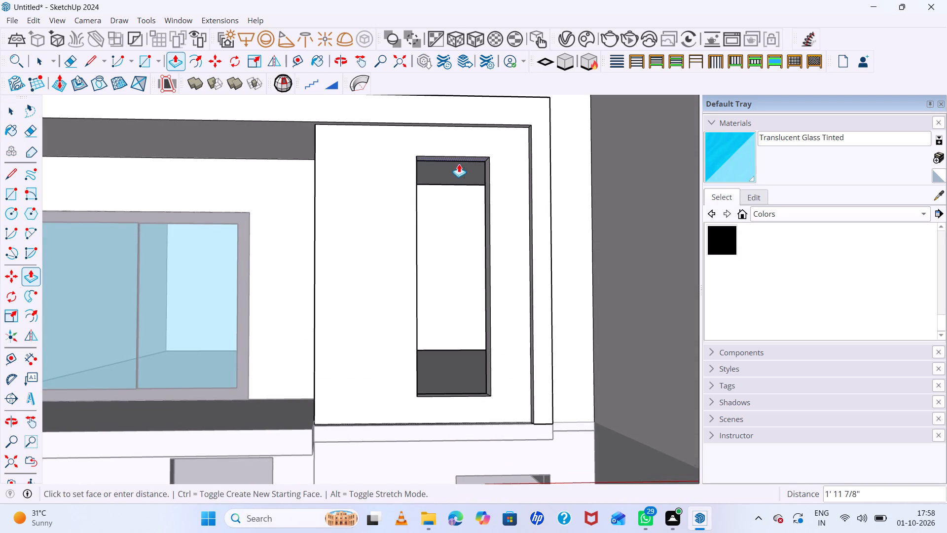
middle_click_drag(490, 181, 450, 231)
scroll(446, 219, "down", 6)
key("space")
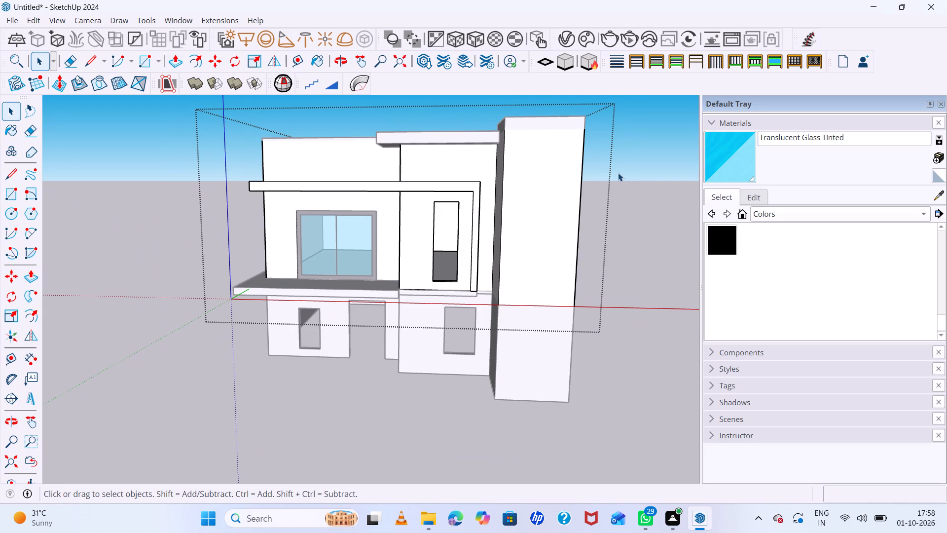
left_click(620, 173)
Draw a rectangle filling the heightened narrow upper-storey opening corner to corner and offset its outline inward about 2 1/2".
scroll(428, 214, "up", 6)
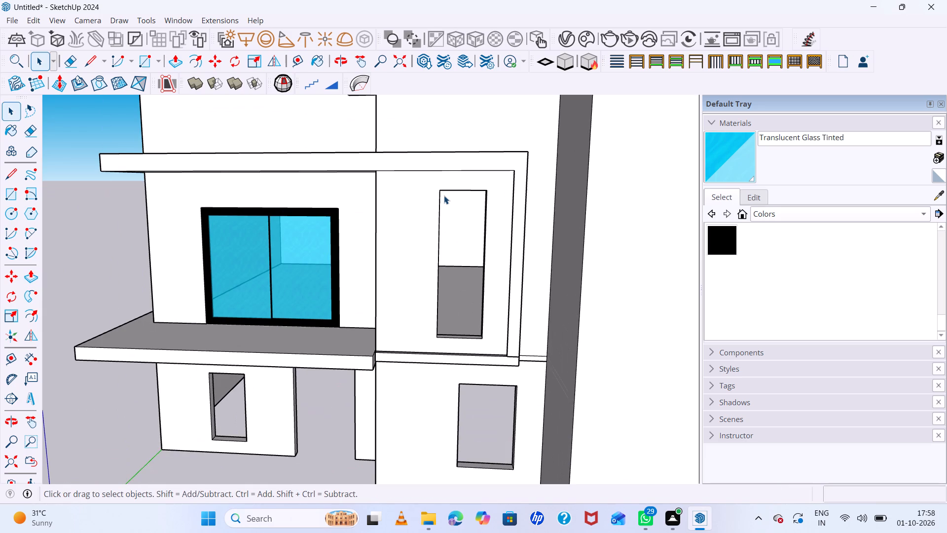
key("r")
scroll(446, 194, "up", 4)
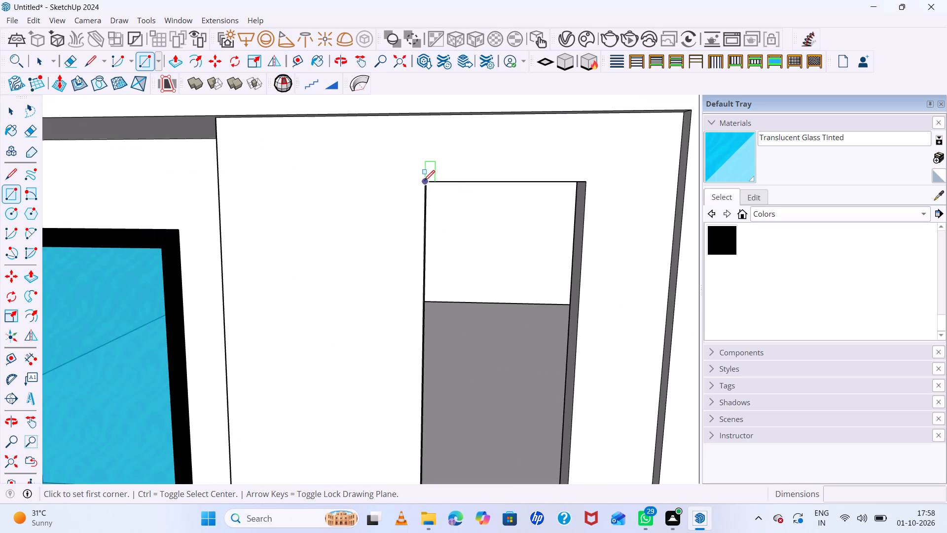
left_click(426, 182)
scroll(486, 231, "down", 6)
scroll(510, 340, "up", 6)
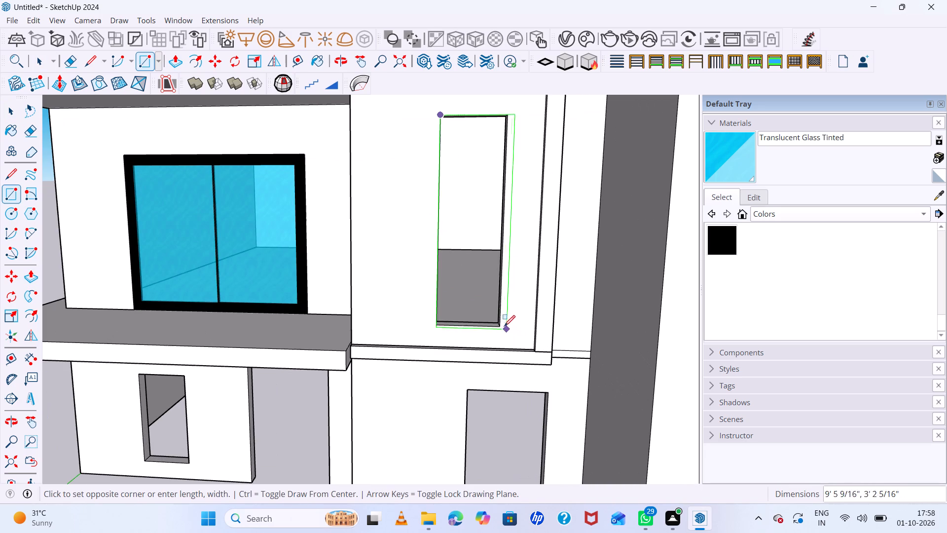
left_click(498, 324)
key("space")
key("f")
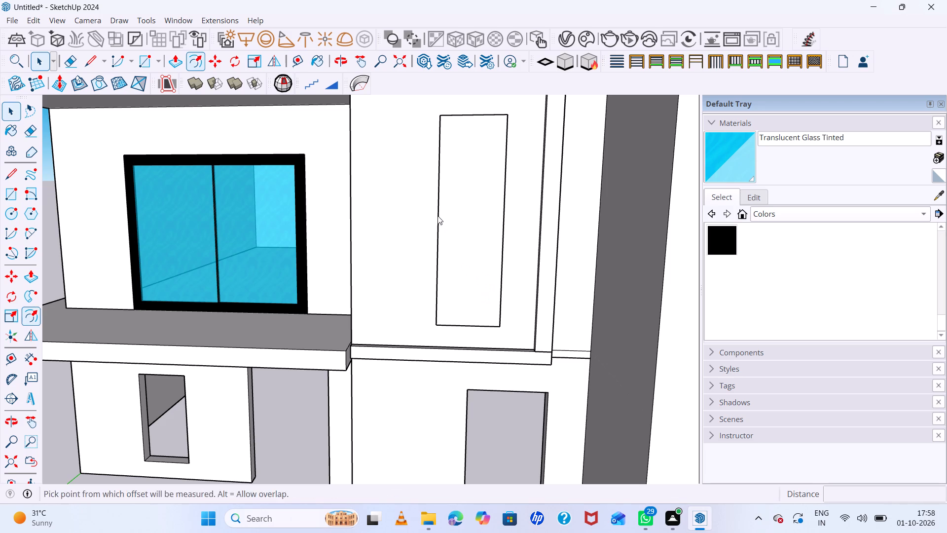
left_click(446, 202)
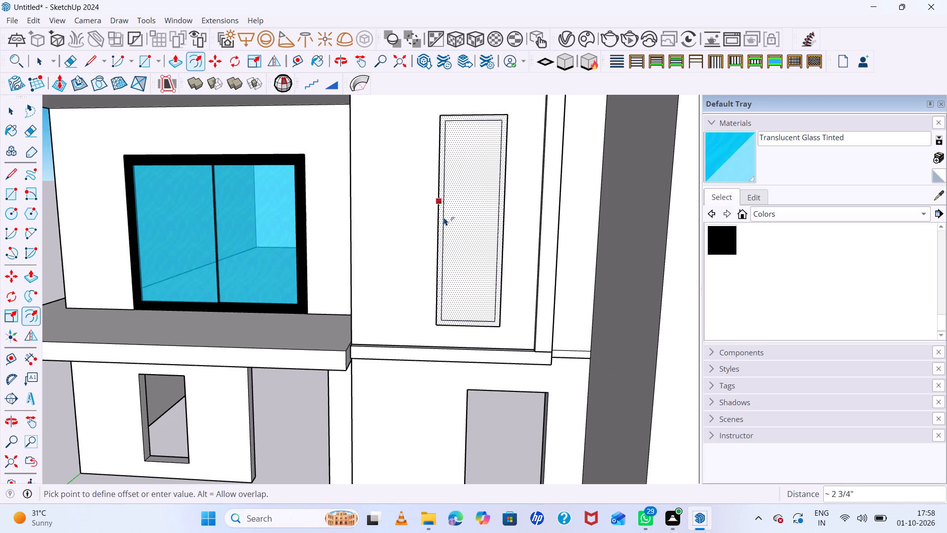
scroll(444, 213, "up", 7)
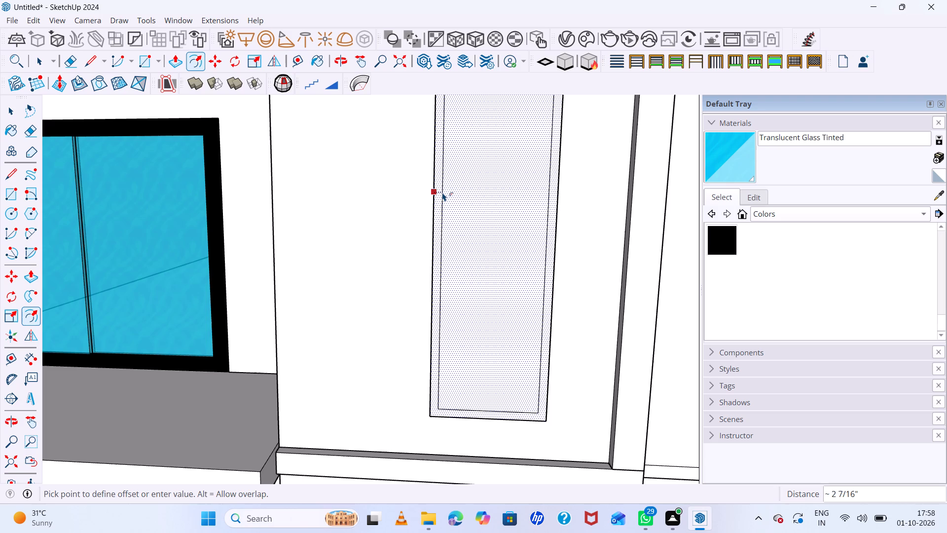
left_click(444, 192)
key("space")
Paint the thin border of the narrow upper-storey window black with Color M09.
left_click(475, 195)
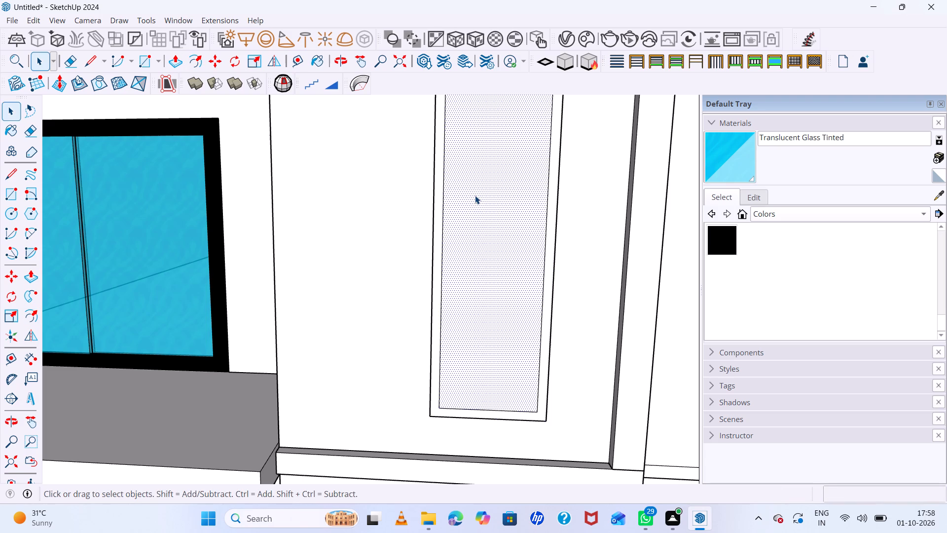
left_click(725, 239)
scroll(540, 336, "up", 3)
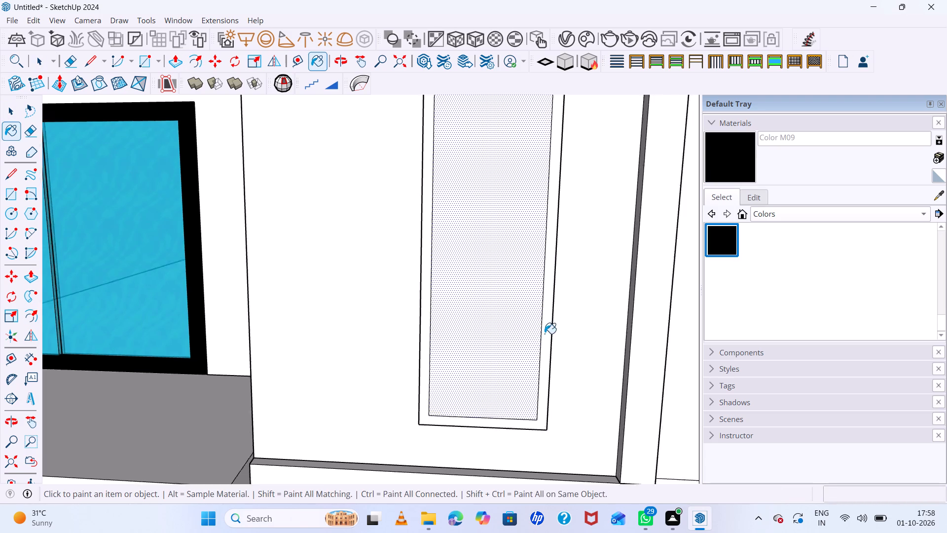
scroll(545, 334, "up", 4)
left_click(547, 325)
scroll(547, 325, "down", 14)
key("space")
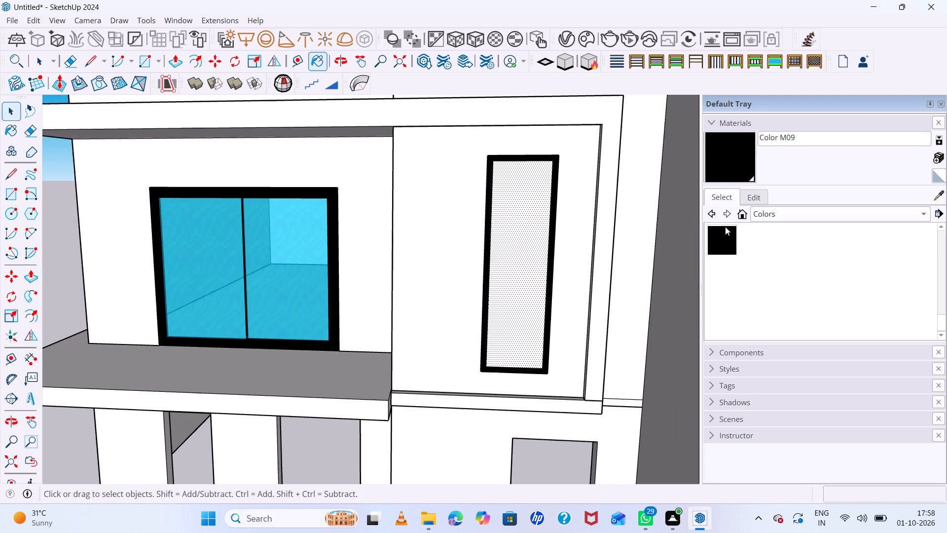
Paint the narrow window's inner pane with Translucent Glass Tinted from the Glass and Mirrors collection.
left_click(762, 216)
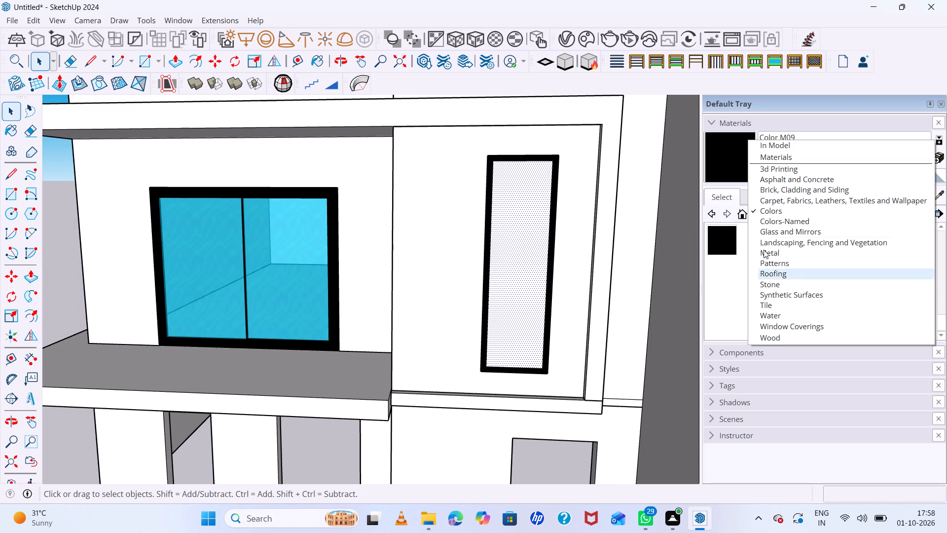
left_click(772, 235)
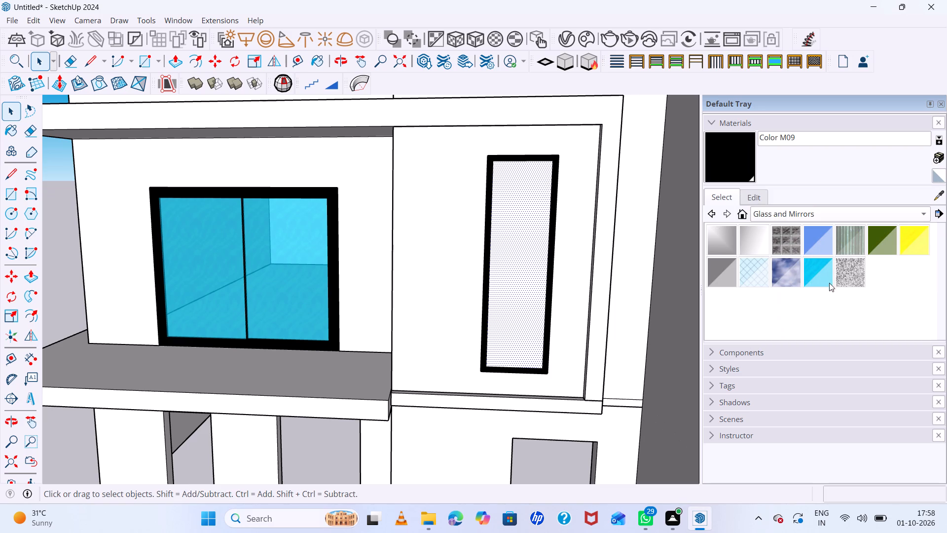
left_click(829, 283)
left_click(533, 241)
scroll(472, 248, "down", 12)
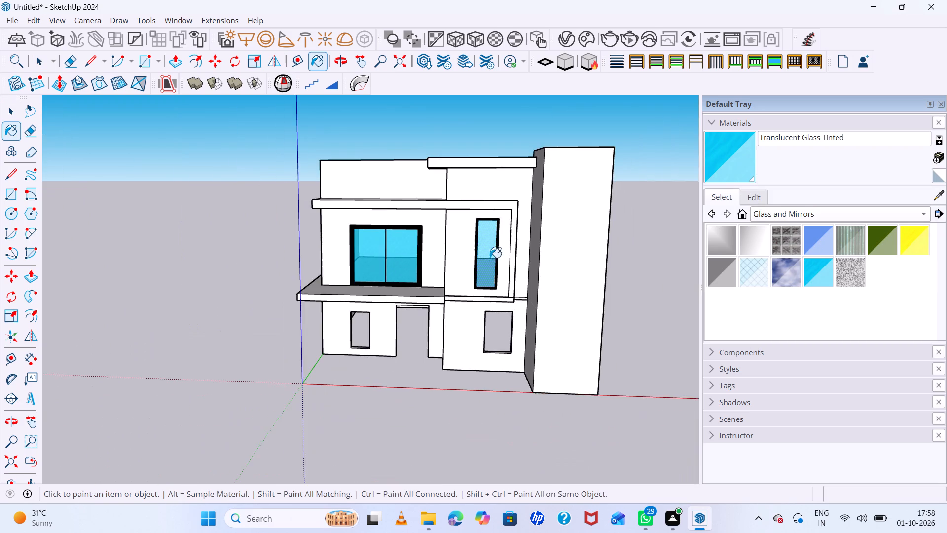
middle_click_drag(520, 273, 591, 244)
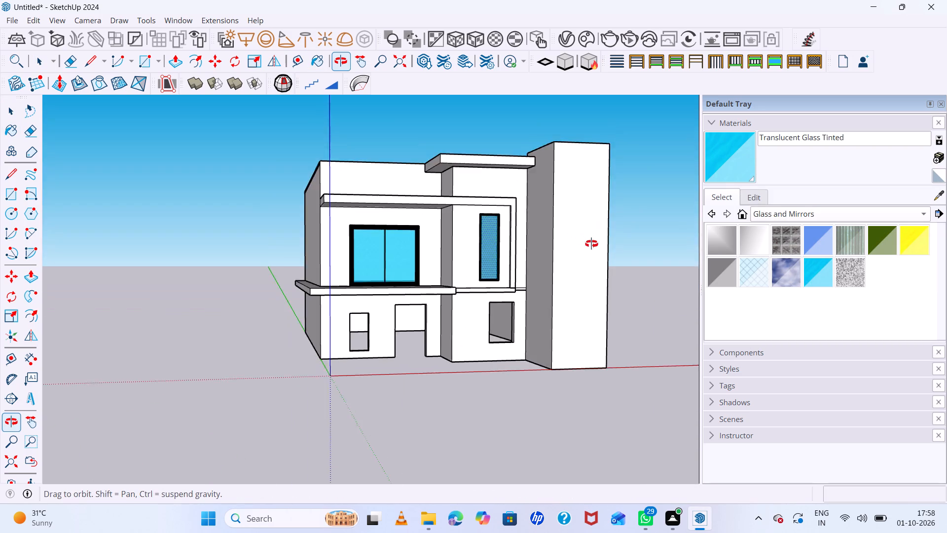
Inside the ground-floor group, push the head face of the narrow window opening beside the doorway up about 1' 8".
middle_click_drag(591, 244, 559, 257)
key("space")
left_click(648, 216)
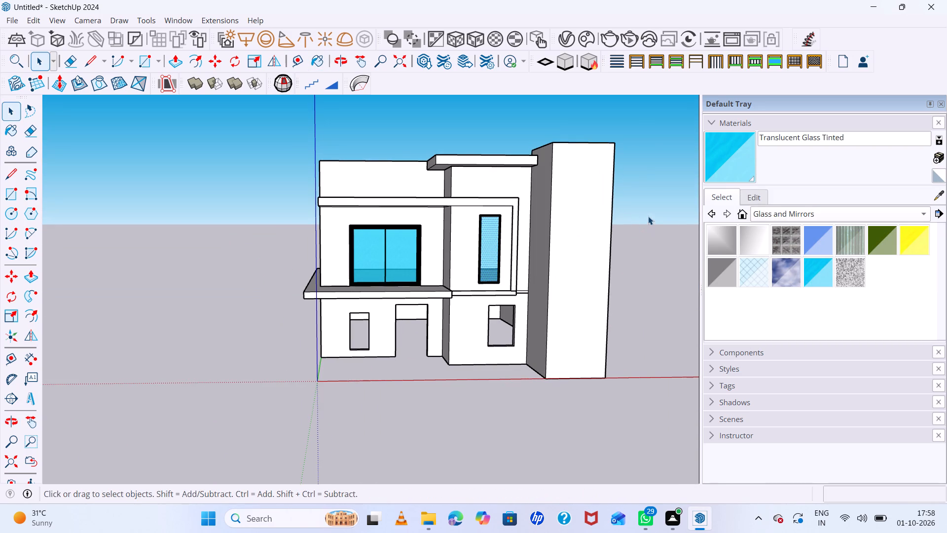
scroll(463, 261, "up", 8)
middle_click_drag(592, 243, 690, 254)
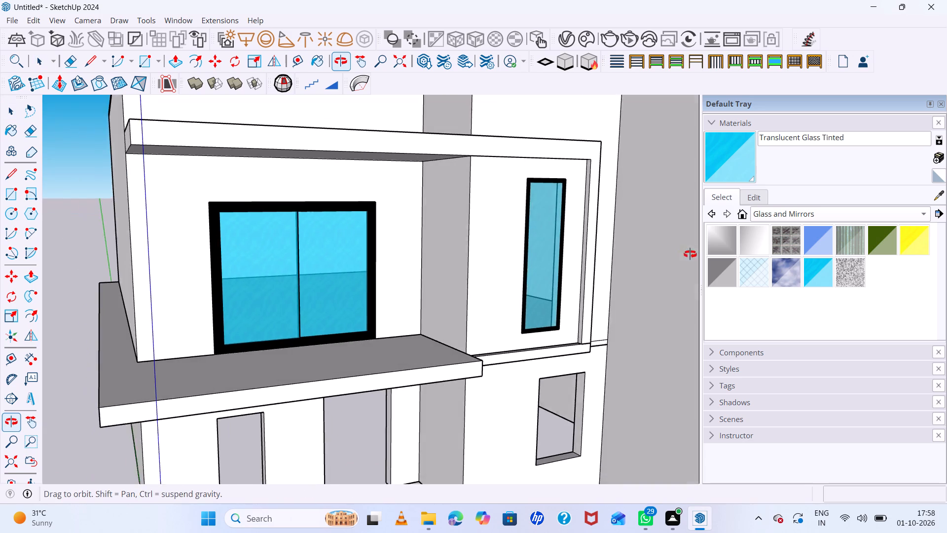
middle_click_drag(690, 254, 487, 233)
scroll(464, 218, "down", 7)
middle_click_drag(458, 277, 504, 194)
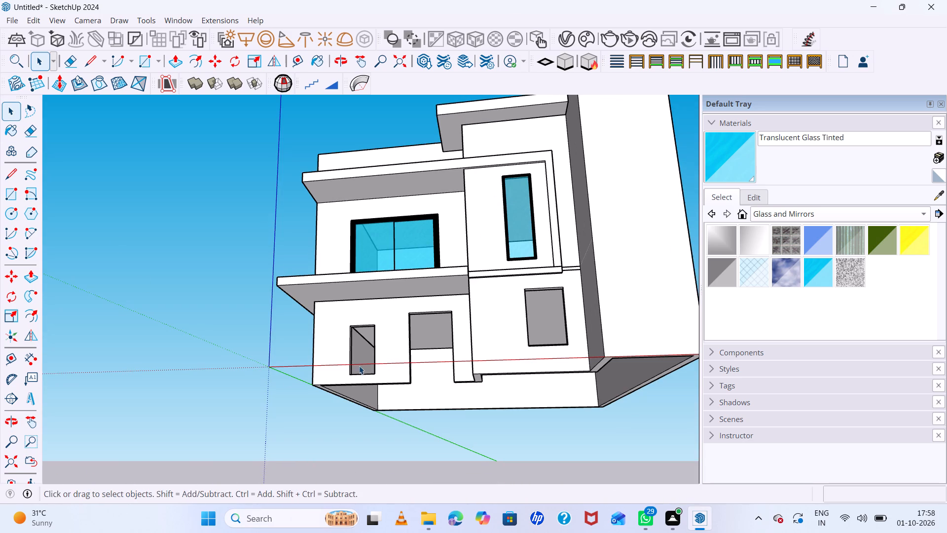
scroll(352, 319, "up", 7)
scroll(399, 374, "up", 4)
middle_click_drag(391, 349, 400, 300)
scroll(398, 311, "down", 4)
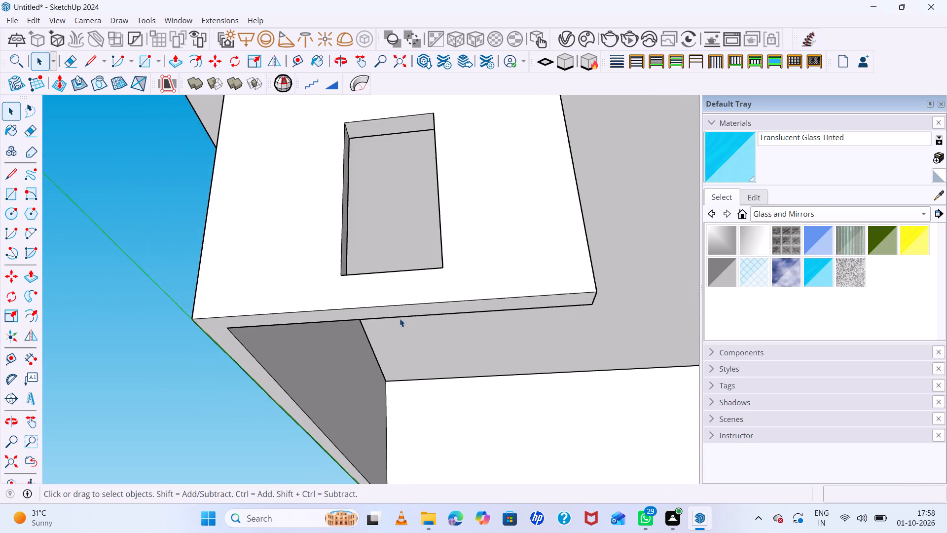
scroll(400, 318, "down", 10)
middle_click_drag(416, 412, 418, 419)
middle_click_drag(400, 284, 410, 339)
scroll(418, 285, "up", 5)
left_click(414, 246)
scroll(414, 246, "up", 3)
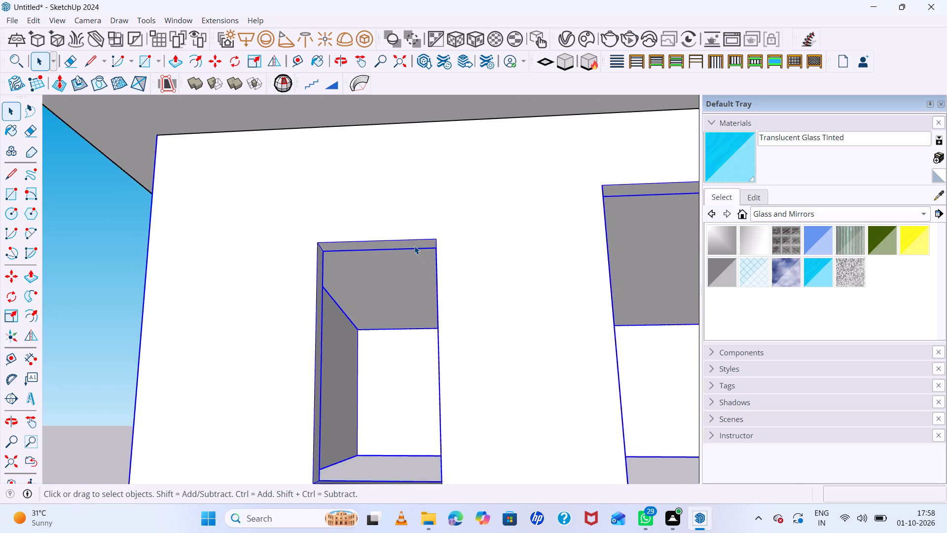
double_click(414, 246)
left_click(414, 240)
left_click(414, 245)
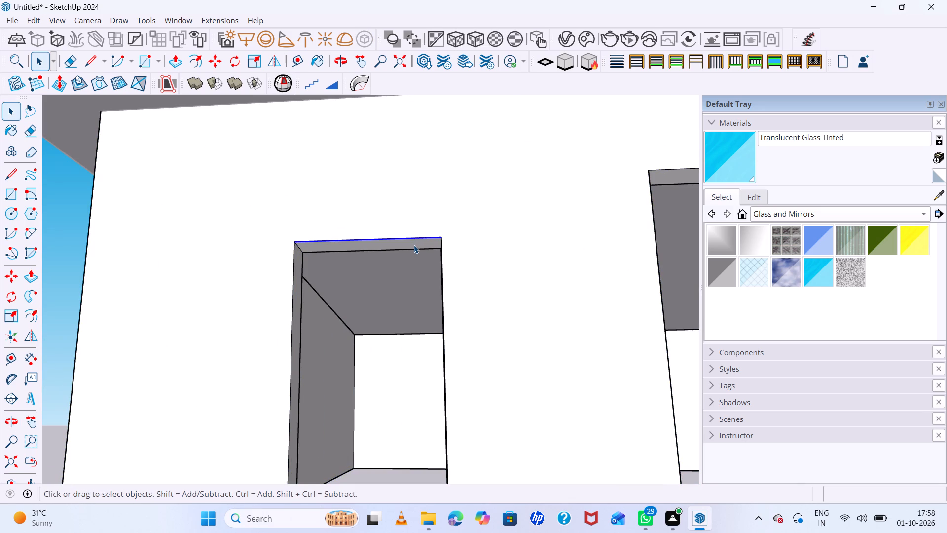
key("p")
left_click(414, 245)
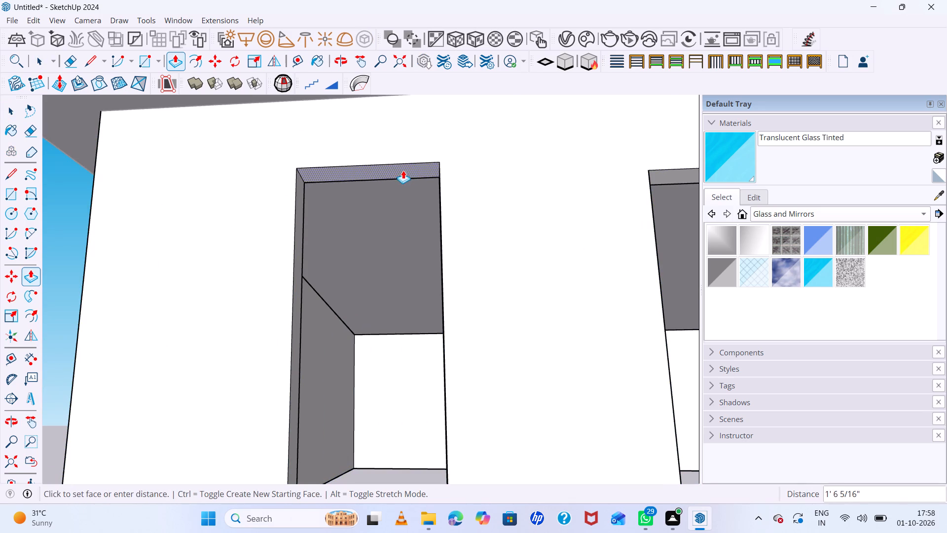
left_click(402, 165)
scroll(372, 196, "down", 11)
Draw a rectangle filling the heightened narrow ground-floor opening corner to corner and offset its outline inward about 2 3/8".
middle_click_drag(403, 240, 425, 317)
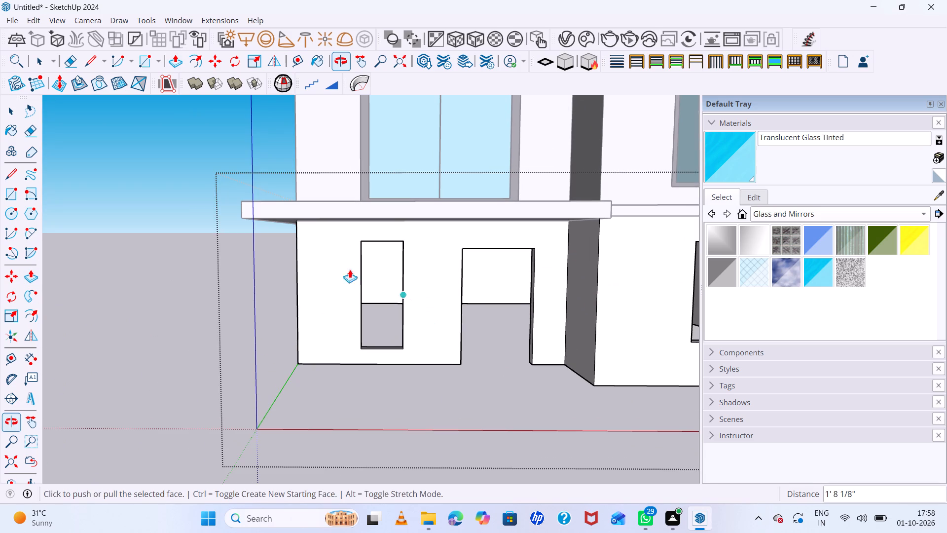
key("r")
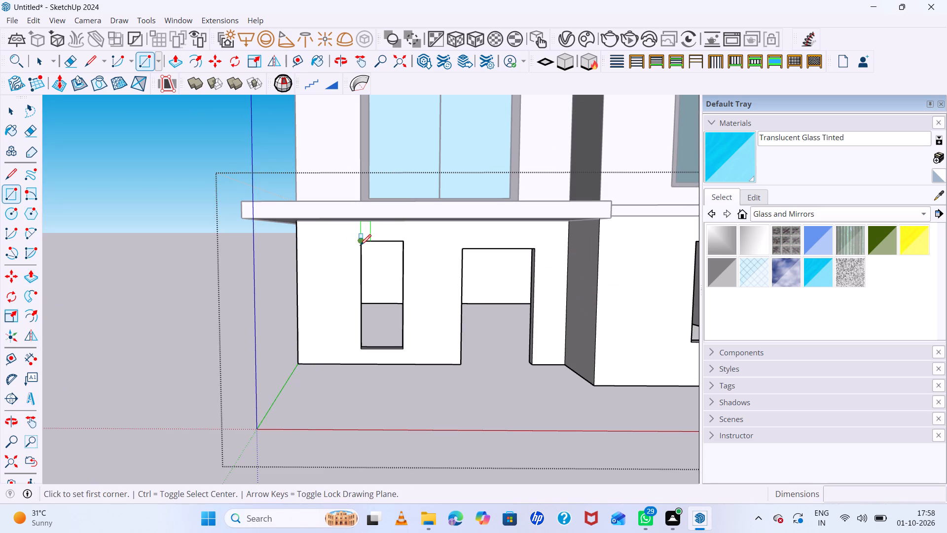
left_click(361, 245)
left_click(401, 349)
key("space")
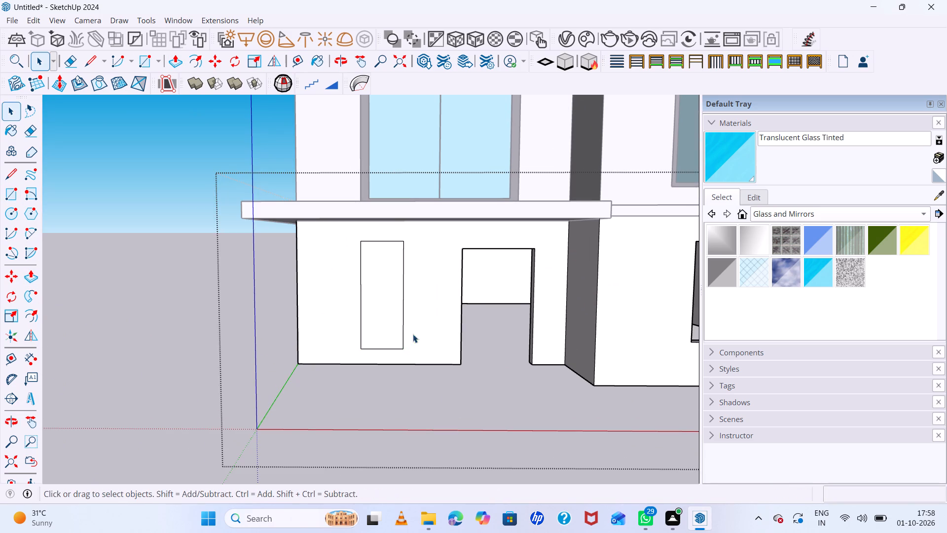
left_click(384, 304)
key("f")
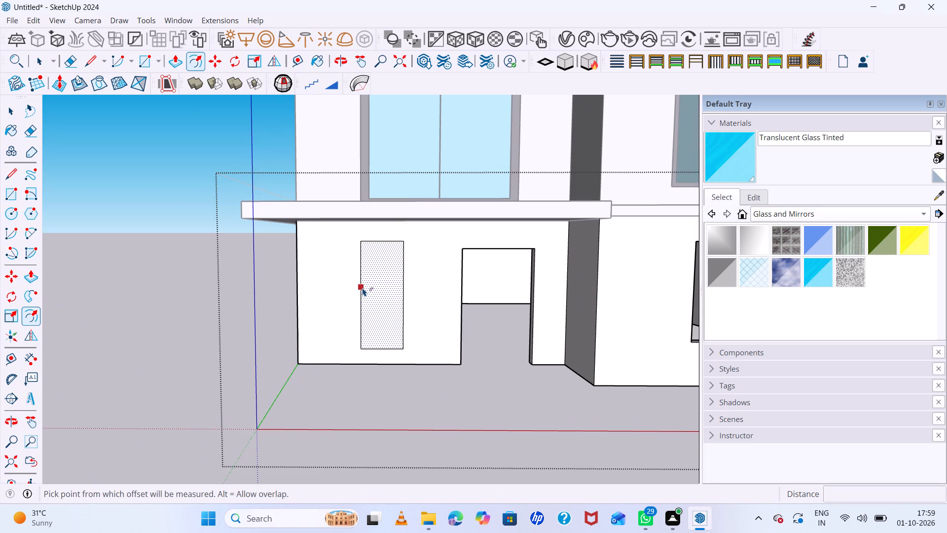
left_click(363, 287)
scroll(367, 290, "up", 11)
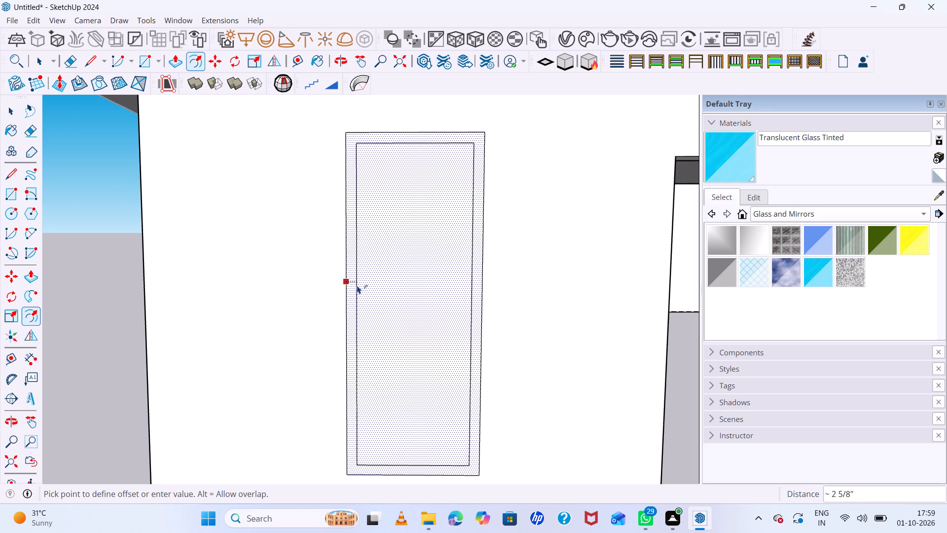
left_click(356, 289)
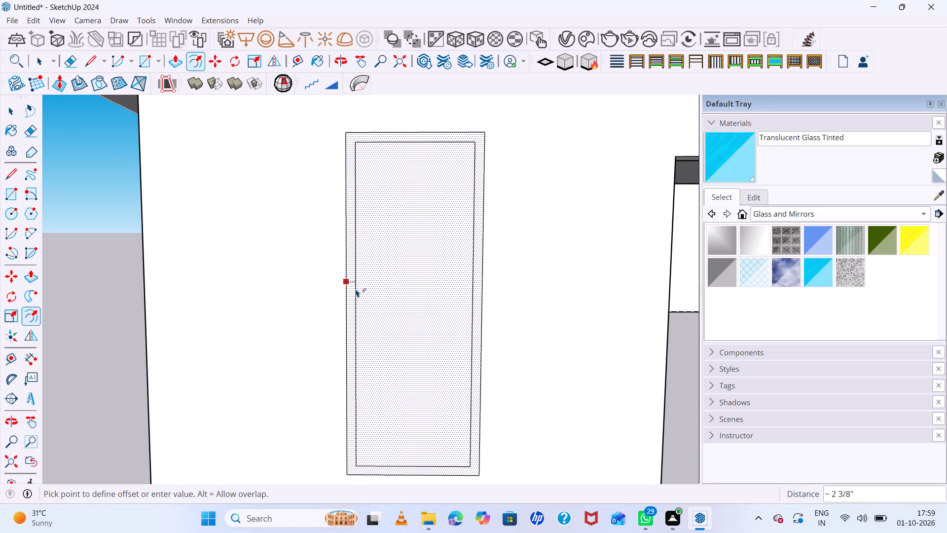
key("space")
Paint the inner pane of the narrow ground-floor window with Translucent Glass Tinted.
left_click(391, 273)
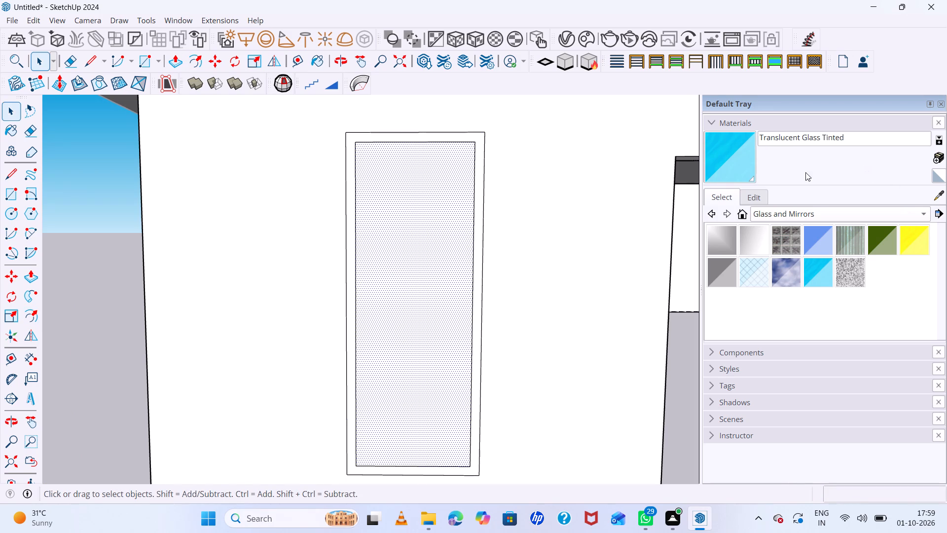
left_click(738, 179)
left_click(436, 281)
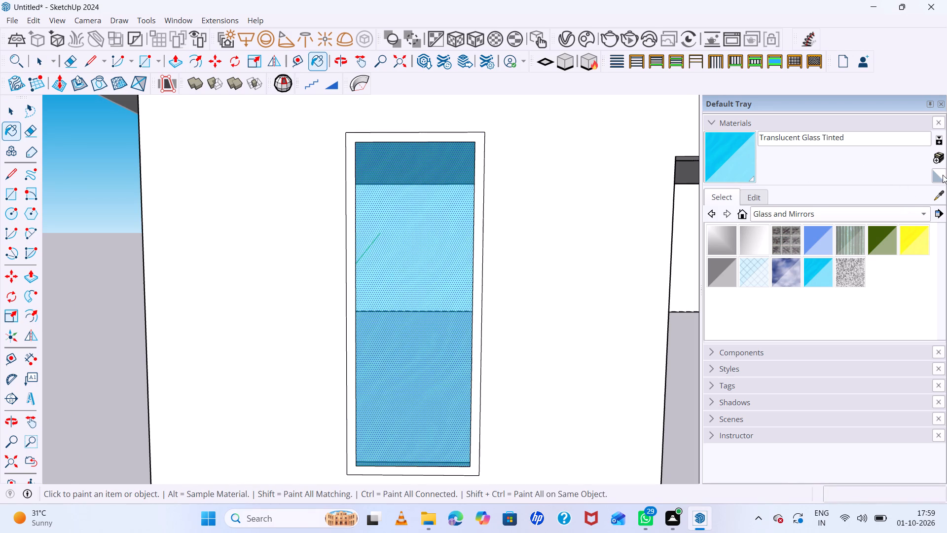
Sample Color M09 from the upper narrow window's frame, paint the ground-floor window's thin border with it, and leave the group.
scroll(476, 186, "down", 17)
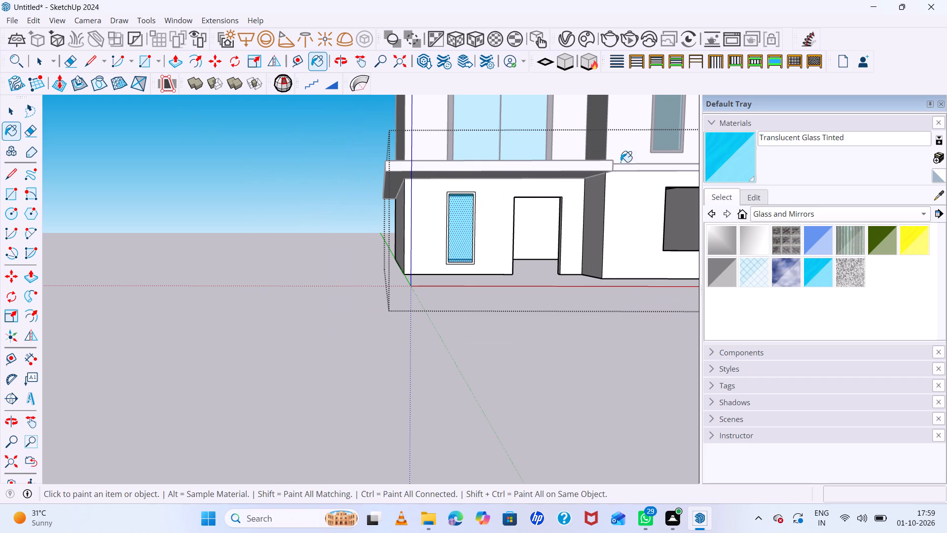
key("space")
left_click(940, 193)
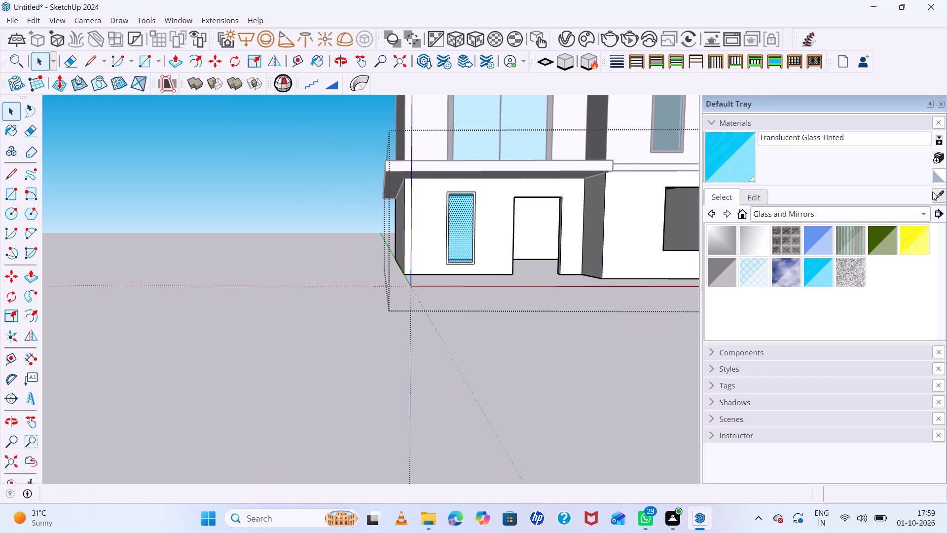
scroll(730, 144, "up", 13)
scroll(687, 152, "up", 6)
left_click(680, 161)
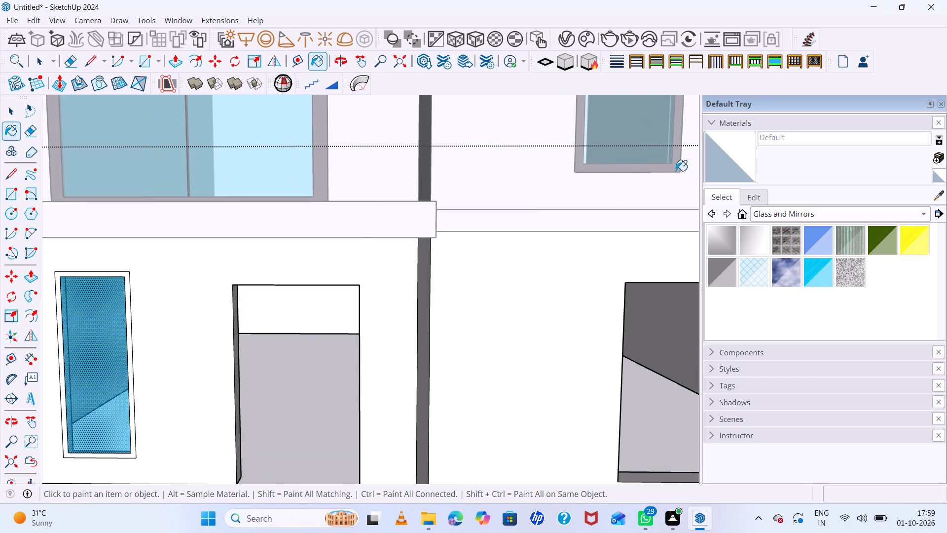
left_click(942, 194)
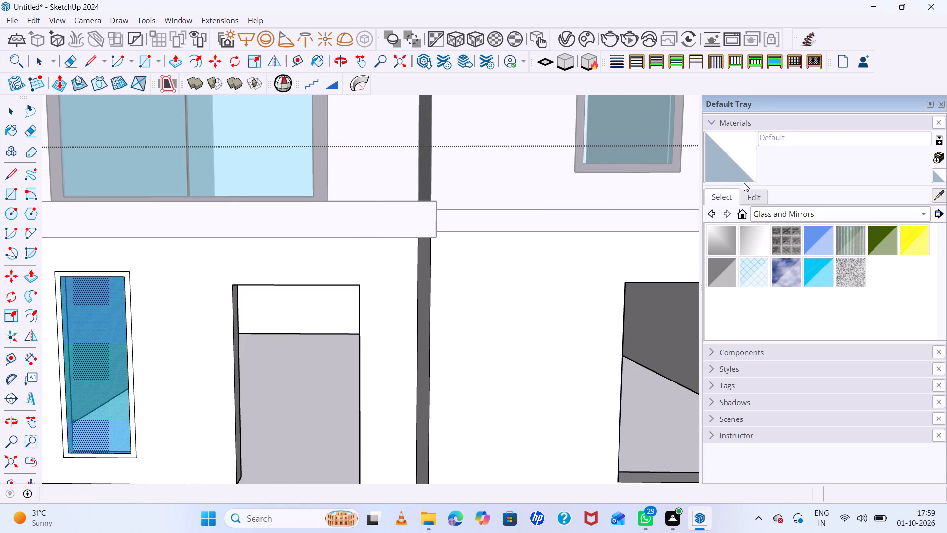
left_click(671, 167)
scroll(146, 242, "down", 4)
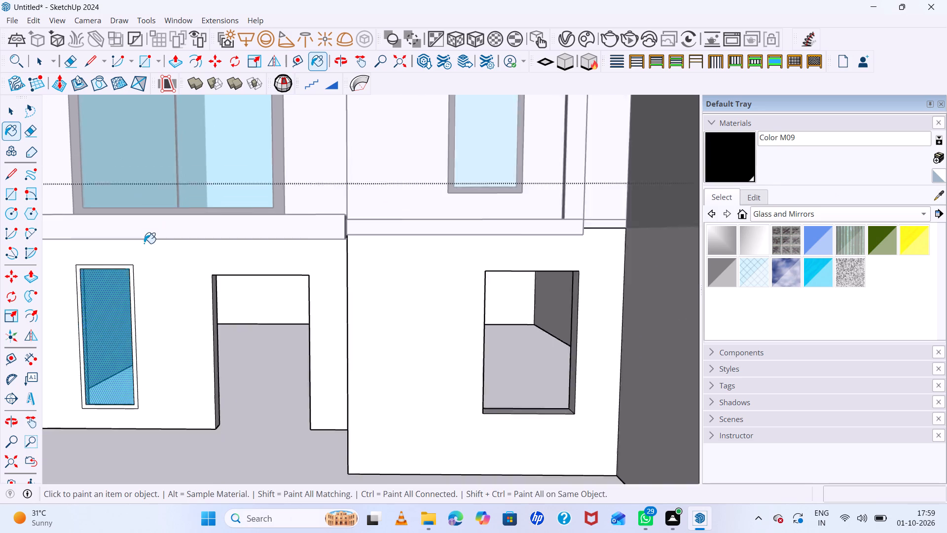
scroll(144, 243, "down", 1)
scroll(192, 295, "up", 8)
scroll(37, 257, "up", 6)
left_click(91, 238)
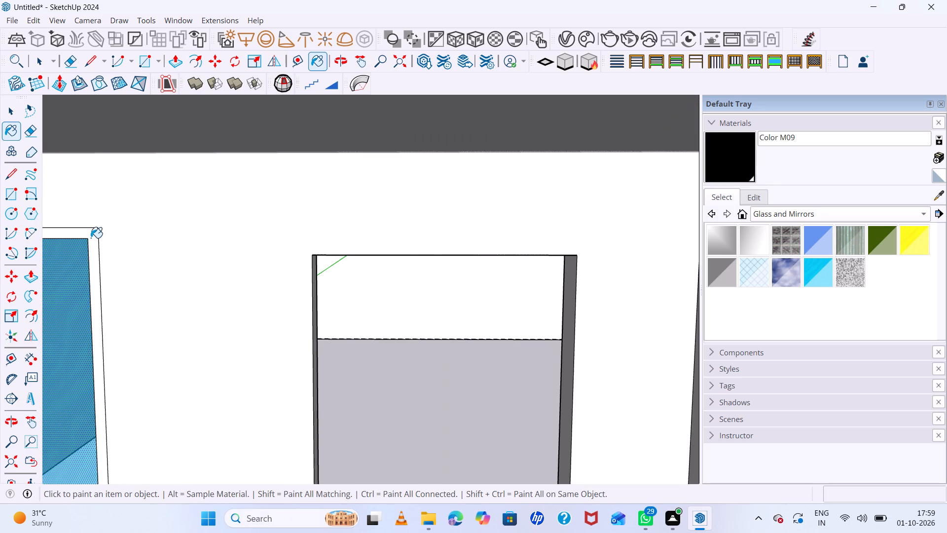
scroll(130, 252, "down", 19)
key("space")
left_click(511, 231)
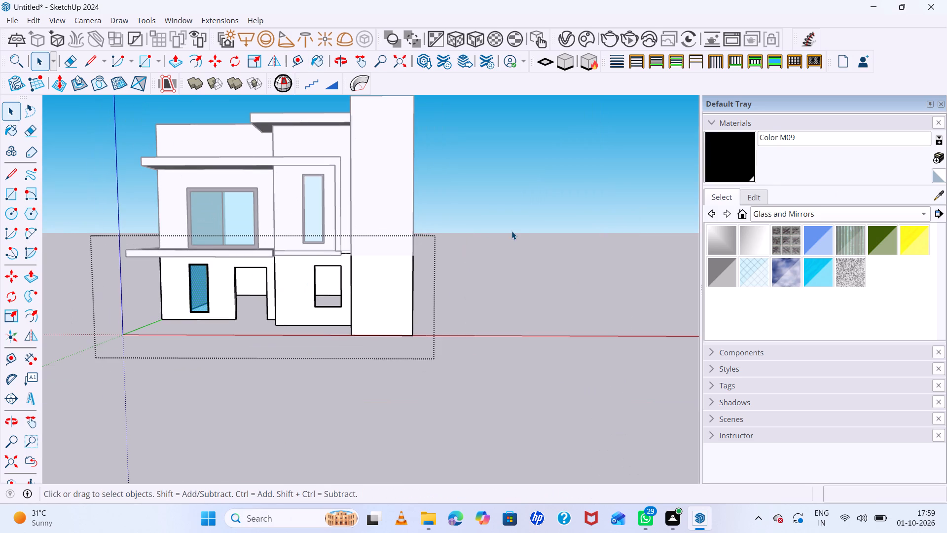
Inside the ground-floor group, widen the window opening near the tall block by pushing its doorway-side jamb about 1' 10", and leave the group.
middle_click_drag(314, 280, 373, 280)
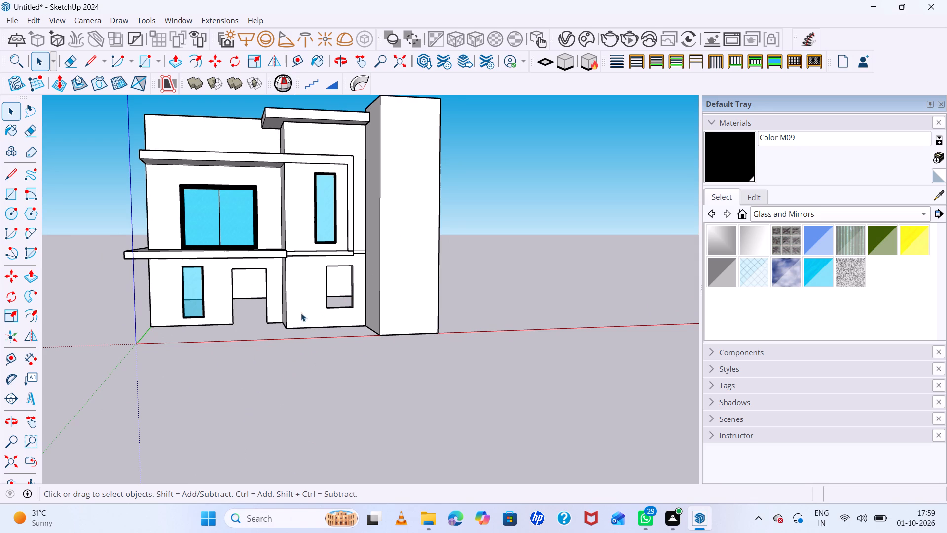
scroll(179, 272, "up", 7)
middle_click_drag(310, 303, 315, 218)
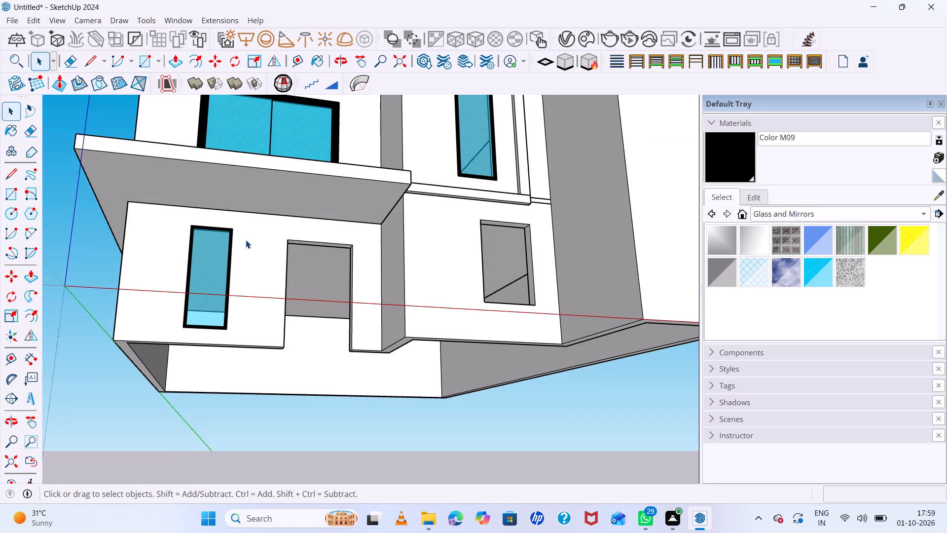
middle_click_drag(243, 254, 172, 360)
middle_click_drag(250, 342, 265, 307)
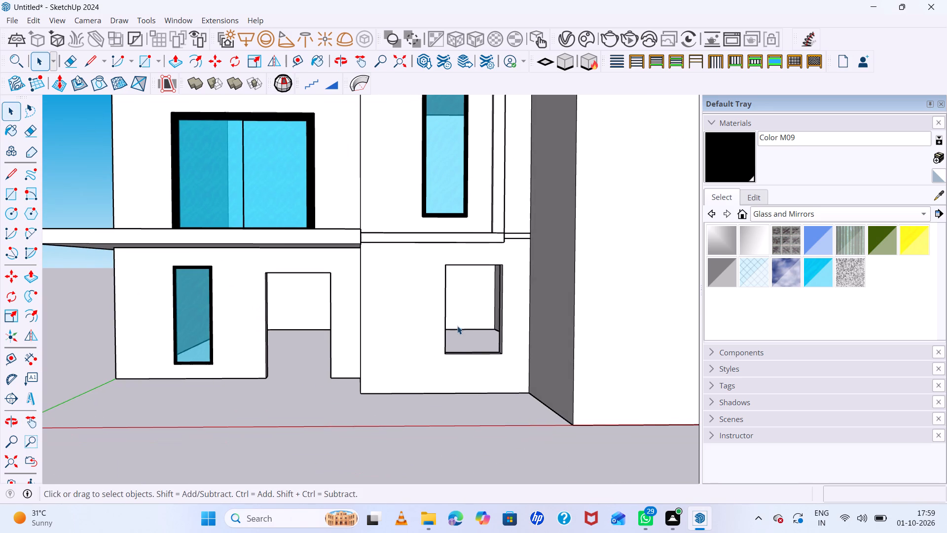
middle_click_drag(485, 327, 466, 290)
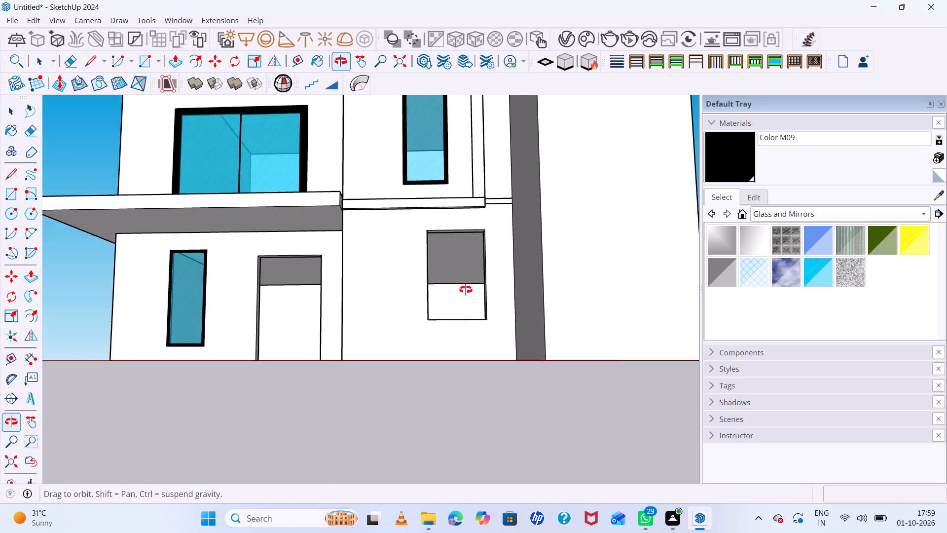
middle_click_drag(466, 290, 401, 299)
scroll(333, 276, "up", 5)
middle_click_drag(427, 307, 472, 329)
middle_click_drag(504, 329, 412, 318)
scroll(254, 311, "up", 1)
middle_click_drag(256, 311, 371, 325)
scroll(442, 335, "up", 4)
scroll(445, 334, "down", 6)
middle_click_drag(460, 333, 411, 351)
scroll(372, 363, "up", 4)
triple_click(346, 379)
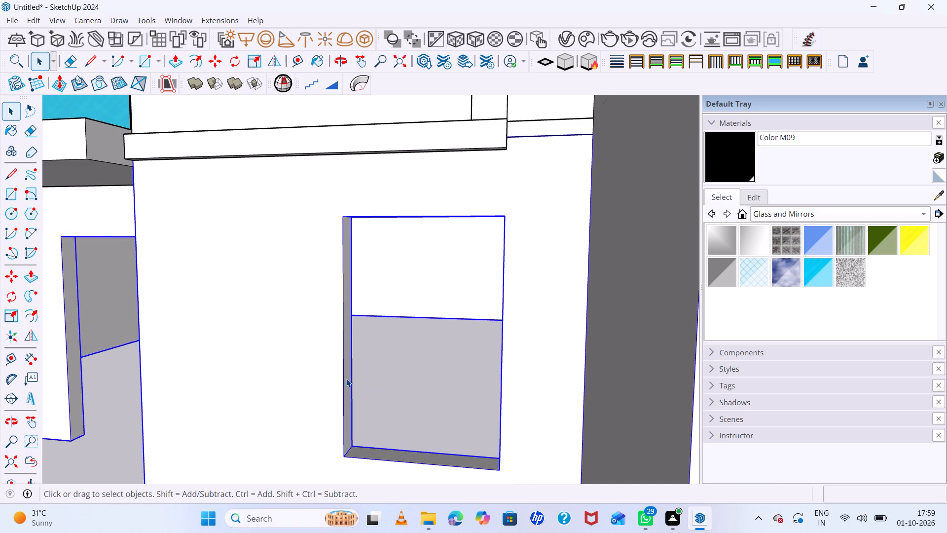
left_click(347, 374)
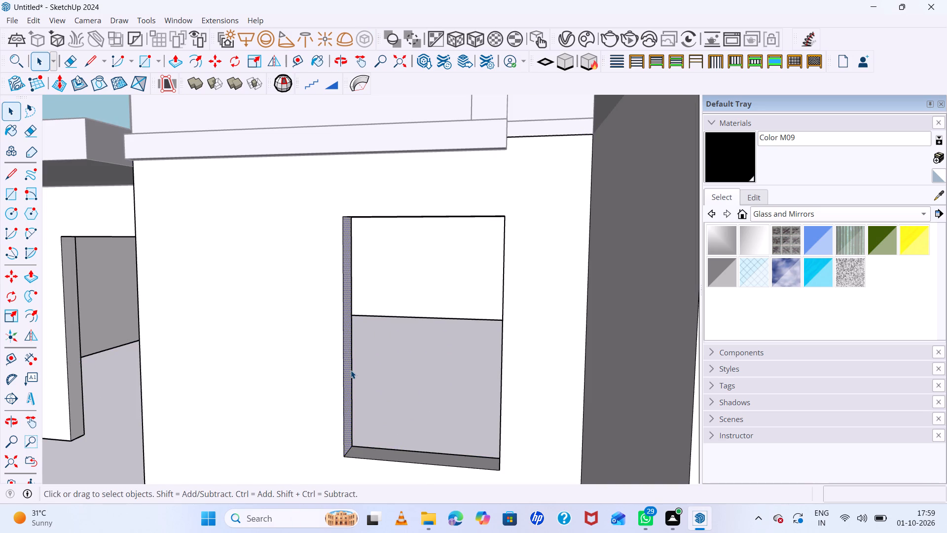
key("p")
left_click(351, 370)
left_click(283, 363)
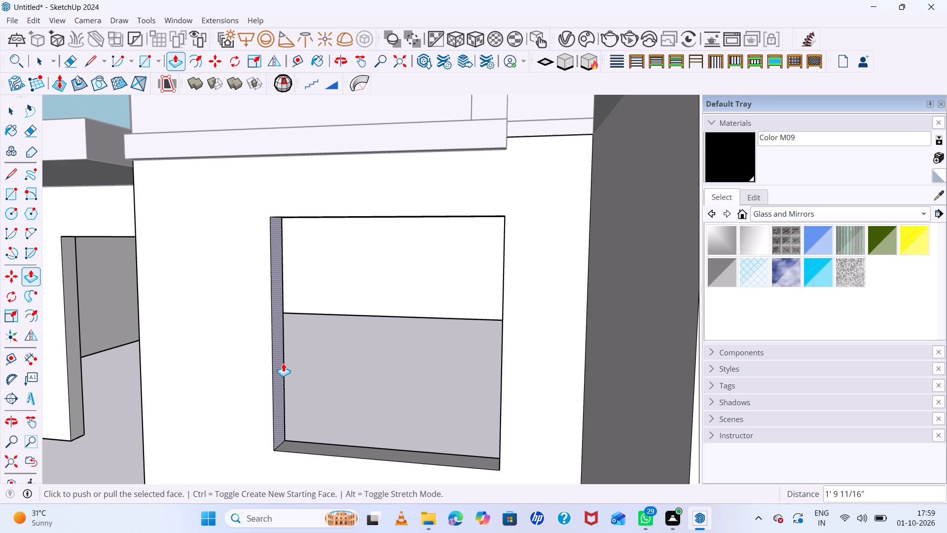
scroll(339, 334, "down", 10)
middle_click_drag(368, 352, 422, 343)
key("space")
left_click(588, 228)
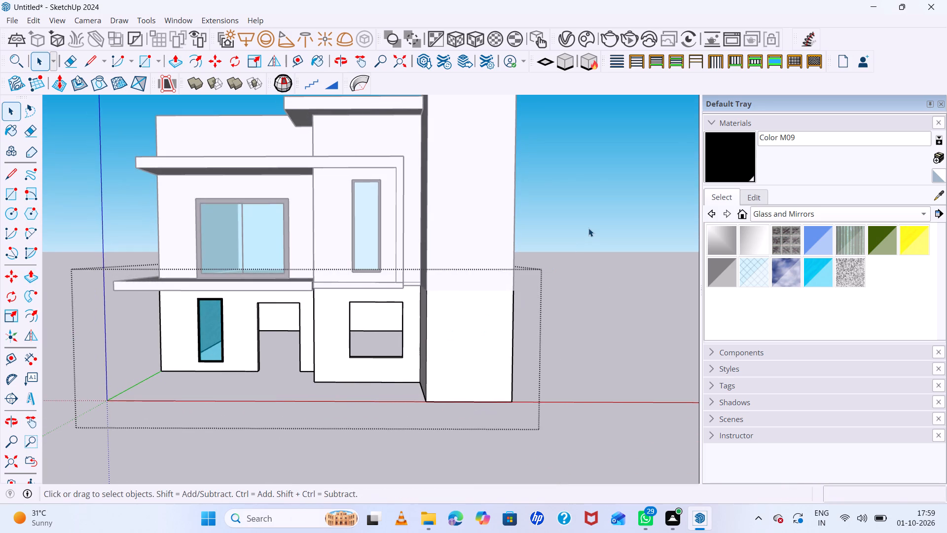
Draw a rectangle covering the widened ground-floor window opening from corner to corner, outside the house group.
middle_click_drag(525, 276, 519, 200)
scroll(331, 301, "up", 7)
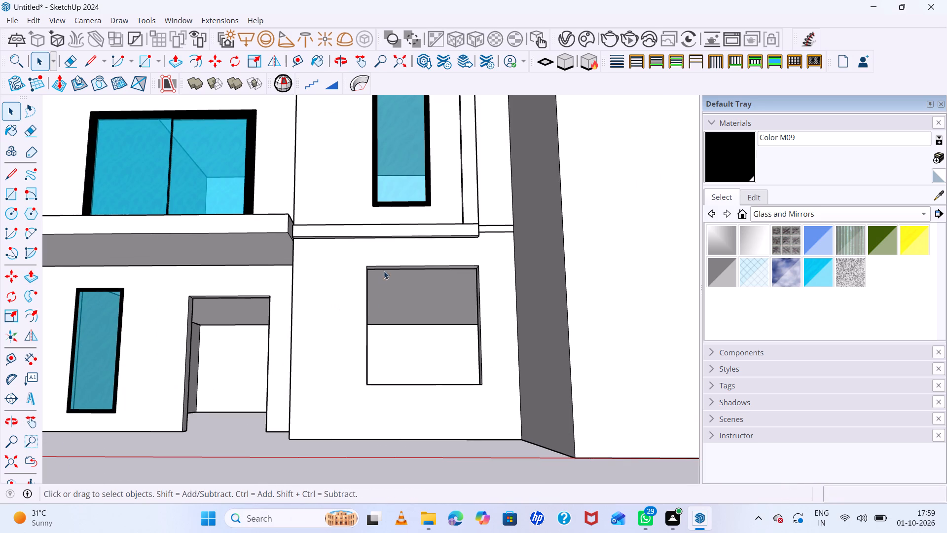
key("r")
left_click(370, 266)
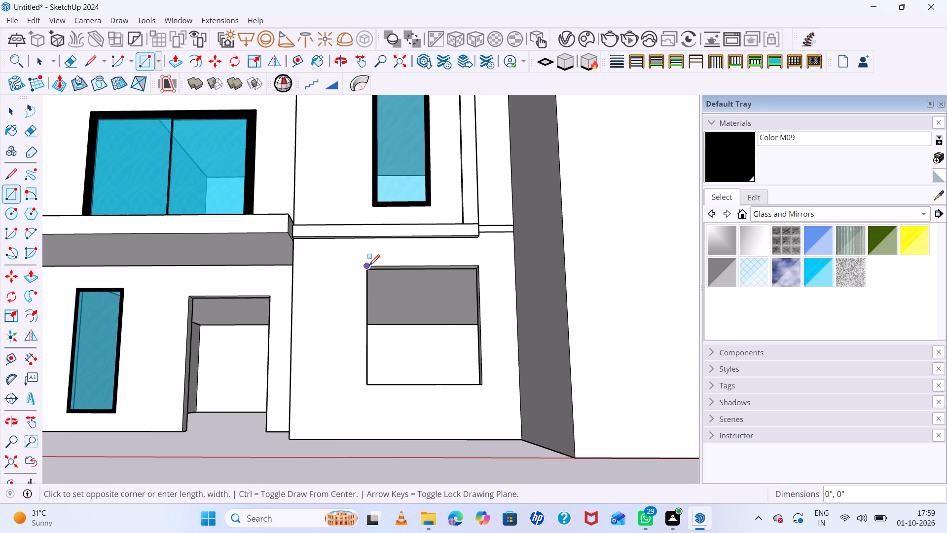
left_click(481, 386)
key("space")
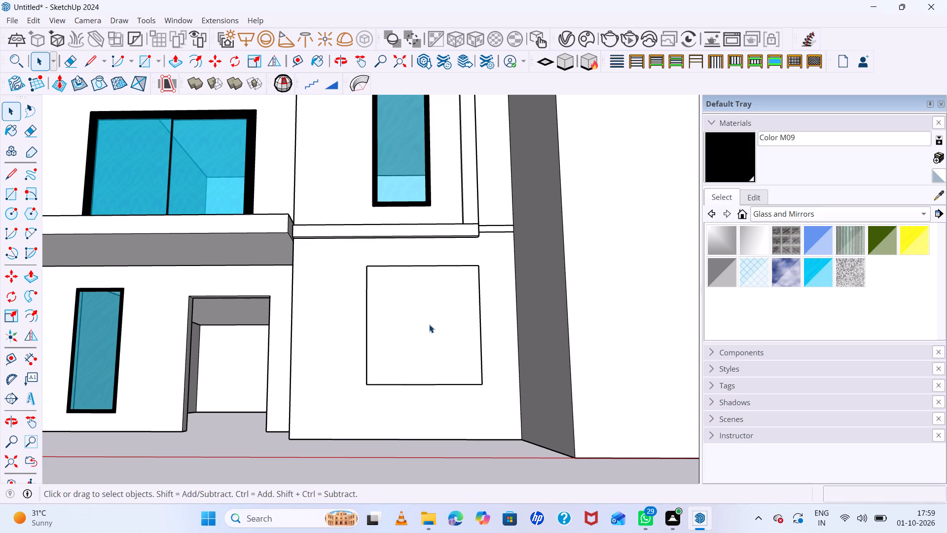
Move the new window rectangle out of its opening to a clear spot beyond the tall block, about 21' 8" away.
left_click(429, 324)
key("m")
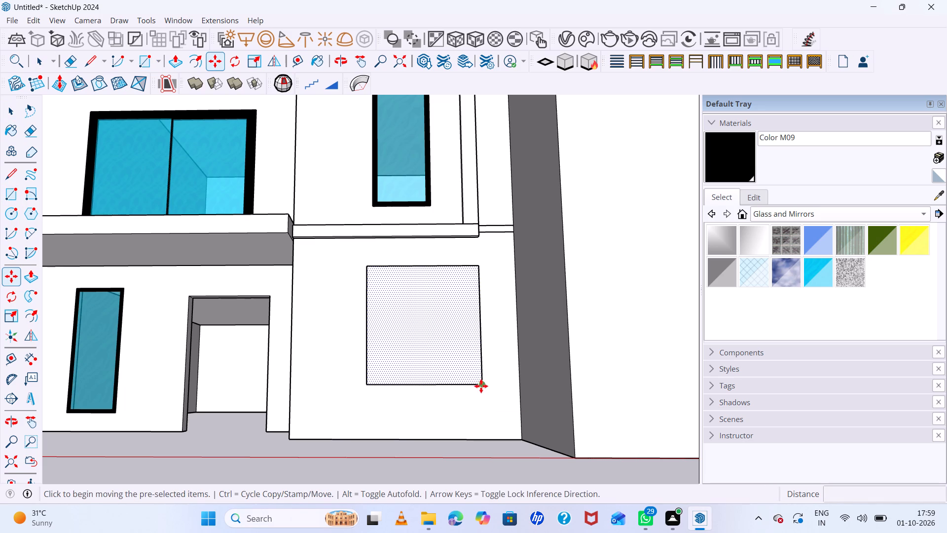
left_click(481, 384)
scroll(270, 432, "down", 11)
left_click(547, 417)
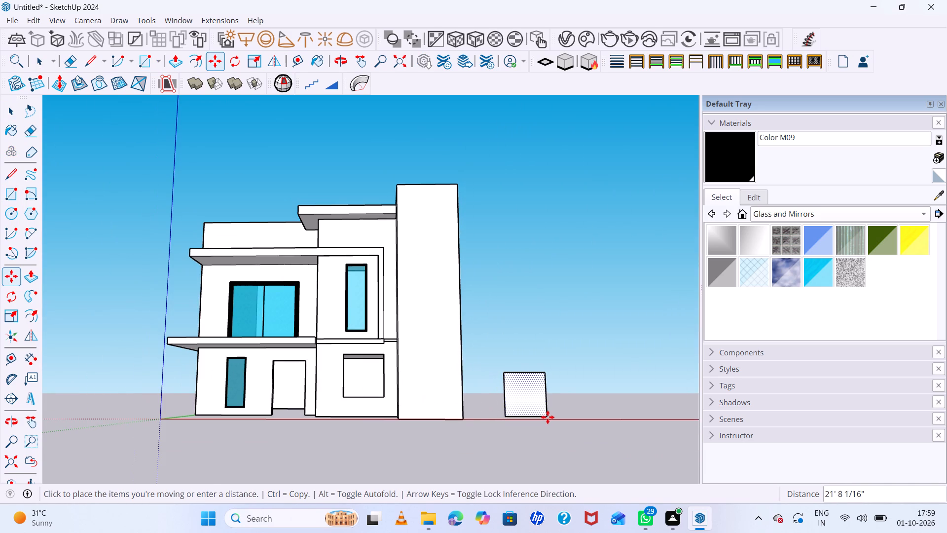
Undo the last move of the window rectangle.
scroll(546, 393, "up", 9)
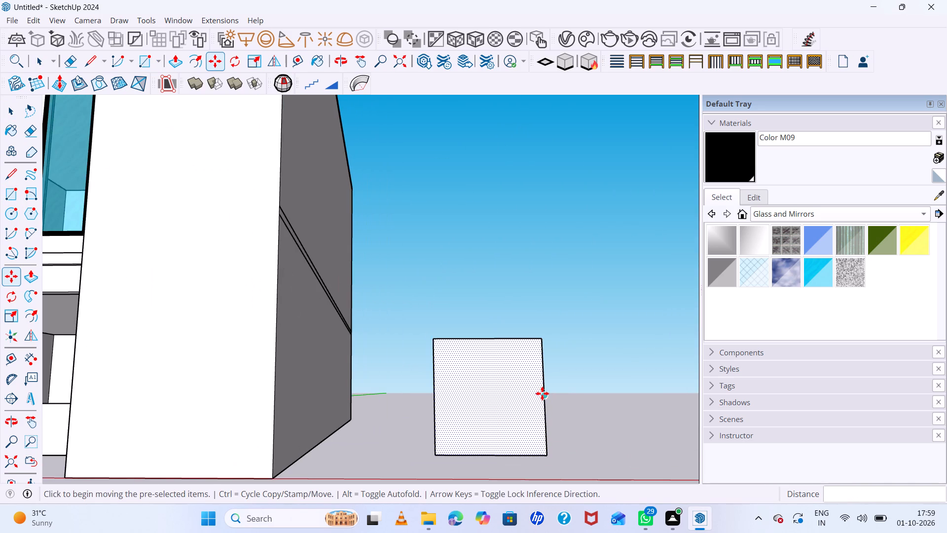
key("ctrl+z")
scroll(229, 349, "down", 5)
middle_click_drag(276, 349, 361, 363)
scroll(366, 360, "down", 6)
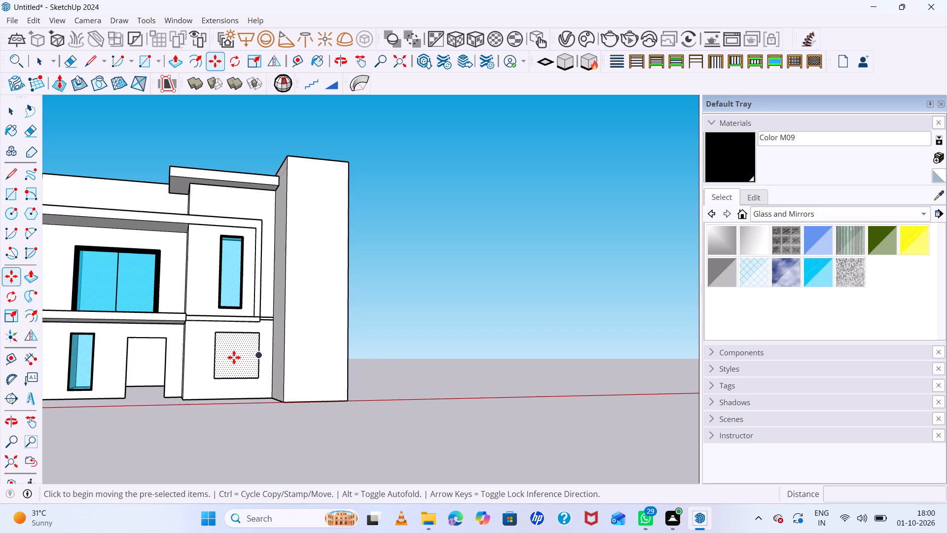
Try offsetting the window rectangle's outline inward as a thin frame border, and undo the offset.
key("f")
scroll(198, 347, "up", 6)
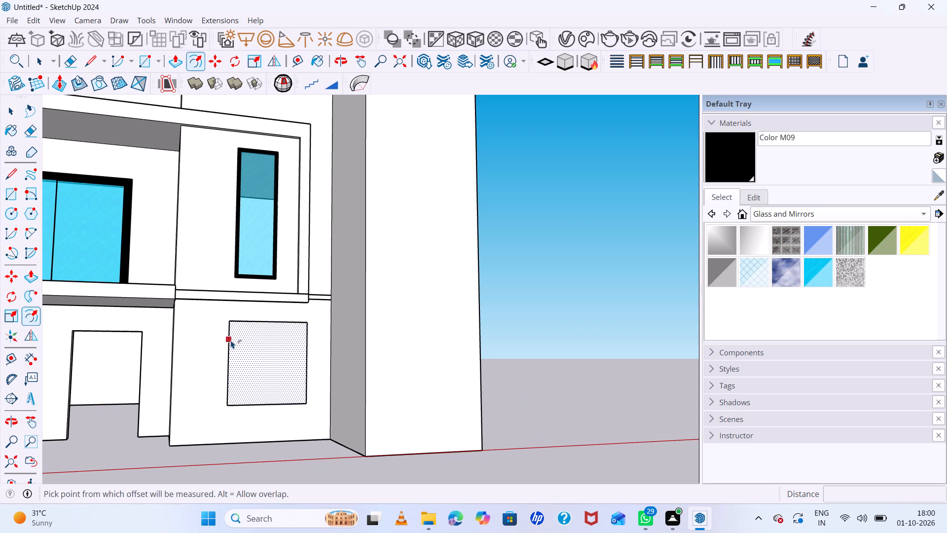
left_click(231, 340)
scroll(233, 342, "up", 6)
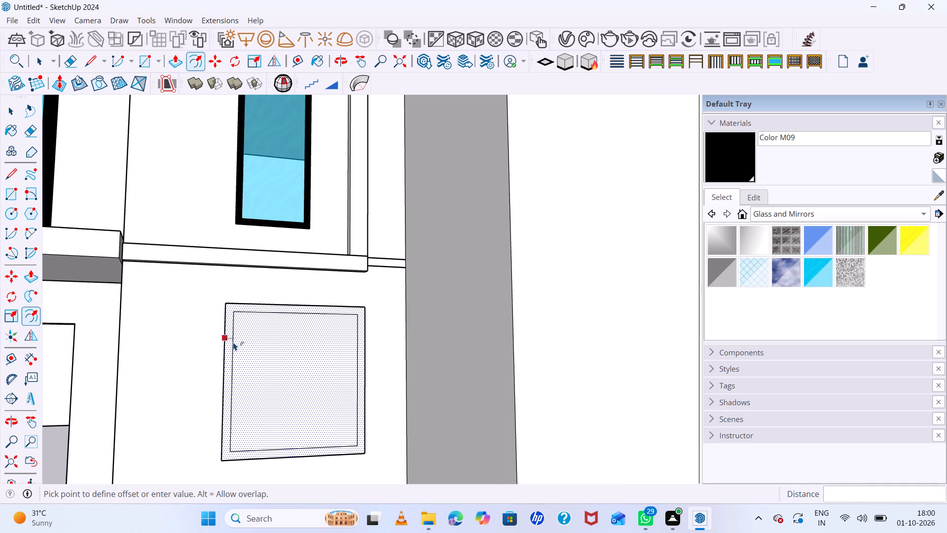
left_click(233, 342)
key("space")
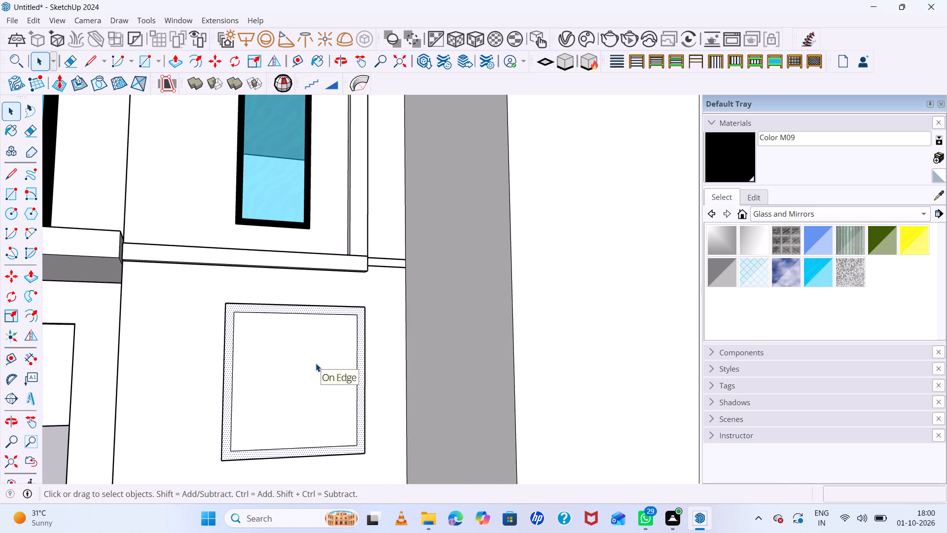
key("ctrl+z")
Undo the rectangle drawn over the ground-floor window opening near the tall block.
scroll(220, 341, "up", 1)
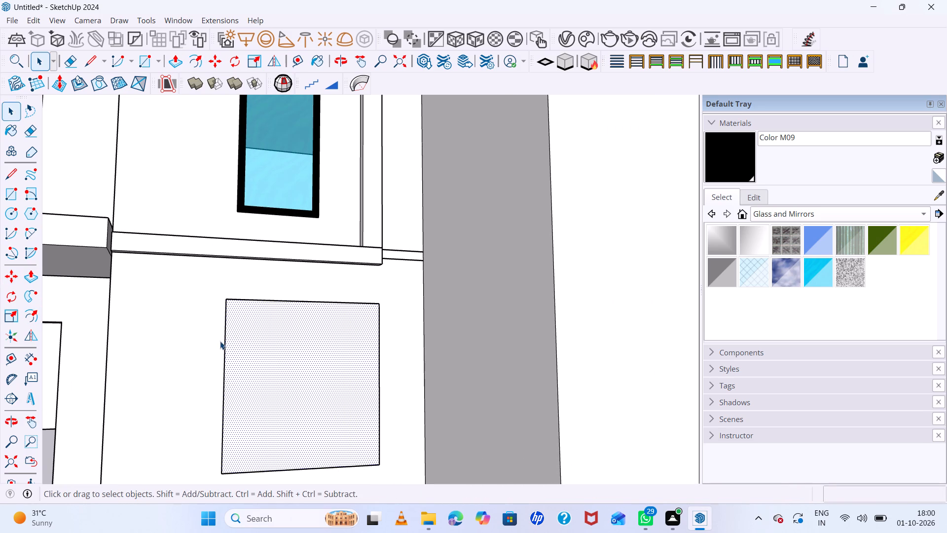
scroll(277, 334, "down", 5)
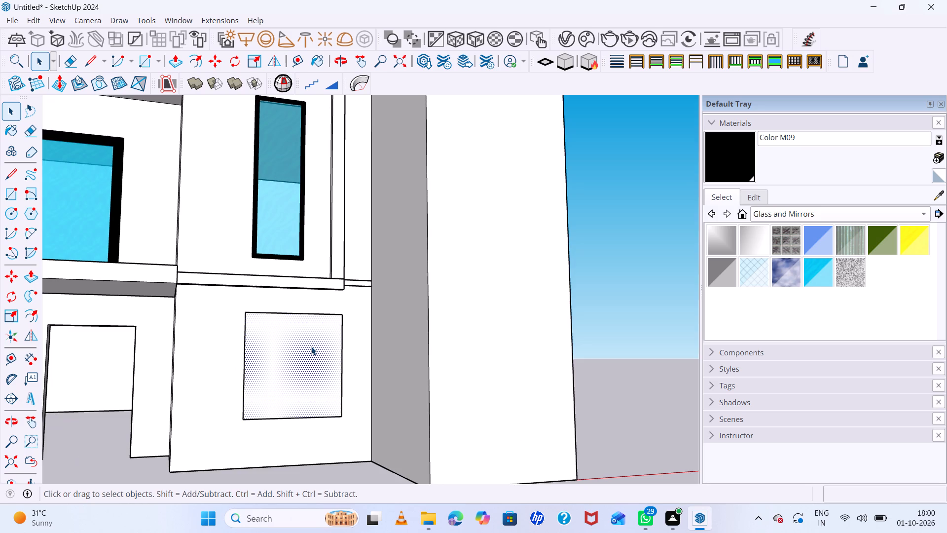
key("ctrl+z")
Inside the ground-floor group, raise the top face of the window opening near the tall block by about 9 5/16".
scroll(314, 336, "up", 2)
middle_click_drag(315, 331, 307, 269)
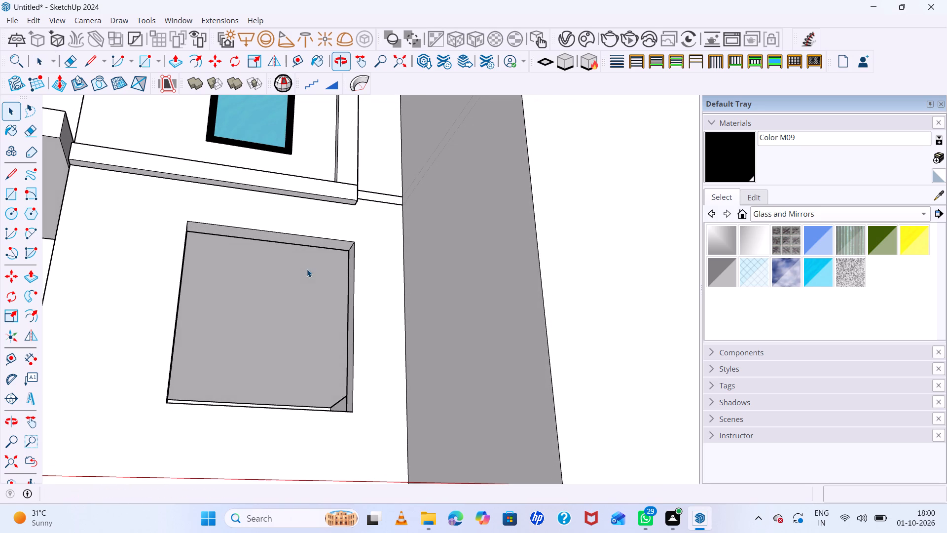
middle_click_drag(290, 333, 285, 291)
scroll(272, 288, "down", 6)
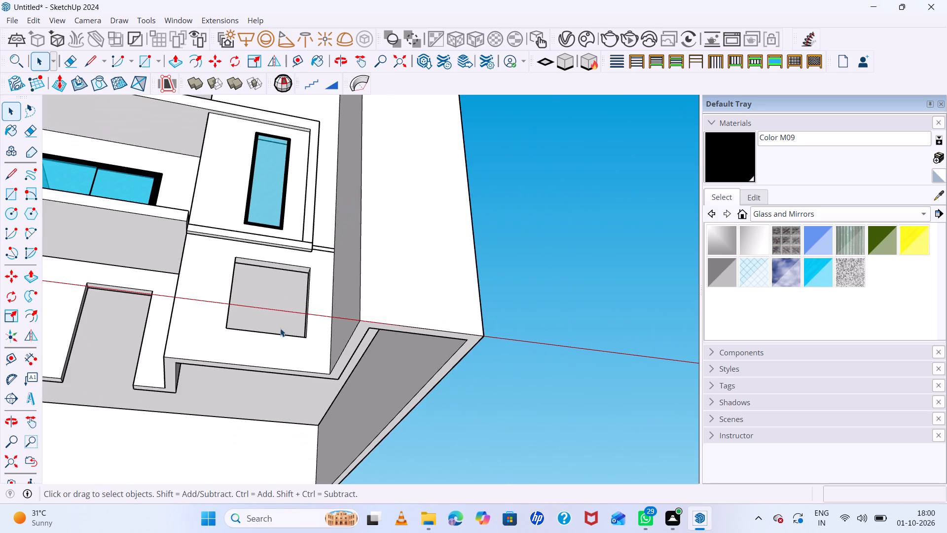
middle_click_drag(280, 328, 276, 370)
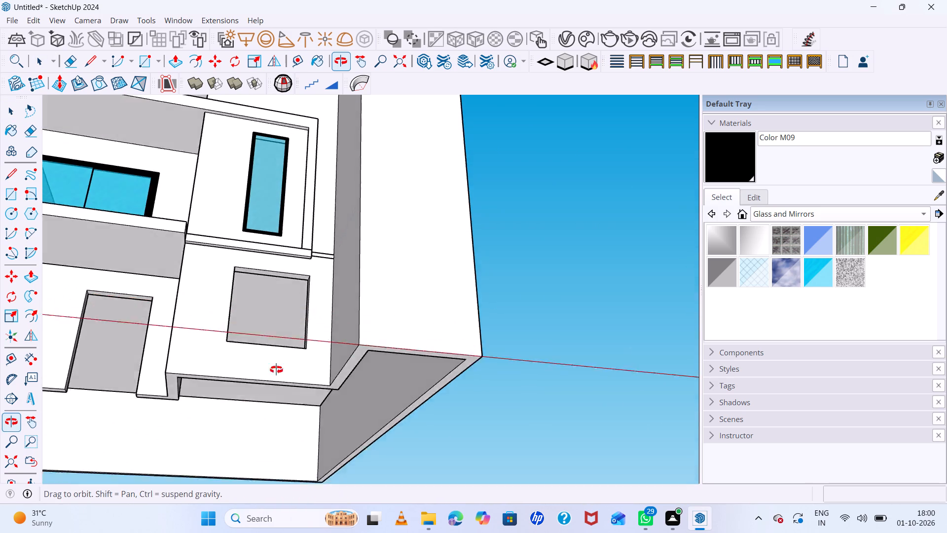
middle_click_drag(276, 370, 277, 456)
scroll(265, 314, "up", 4)
scroll(294, 329, "down", 5)
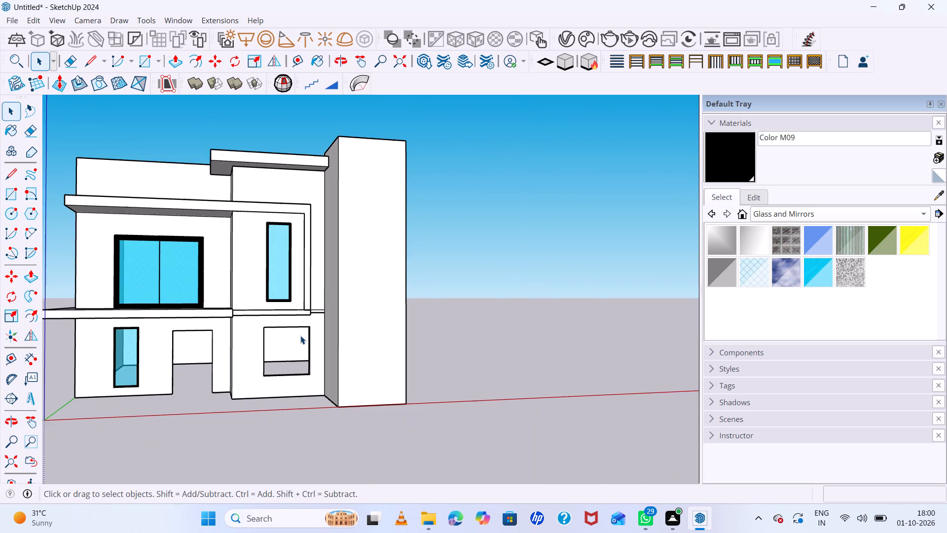
middle_click_drag(301, 336, 295, 309)
scroll(273, 332, "up", 8)
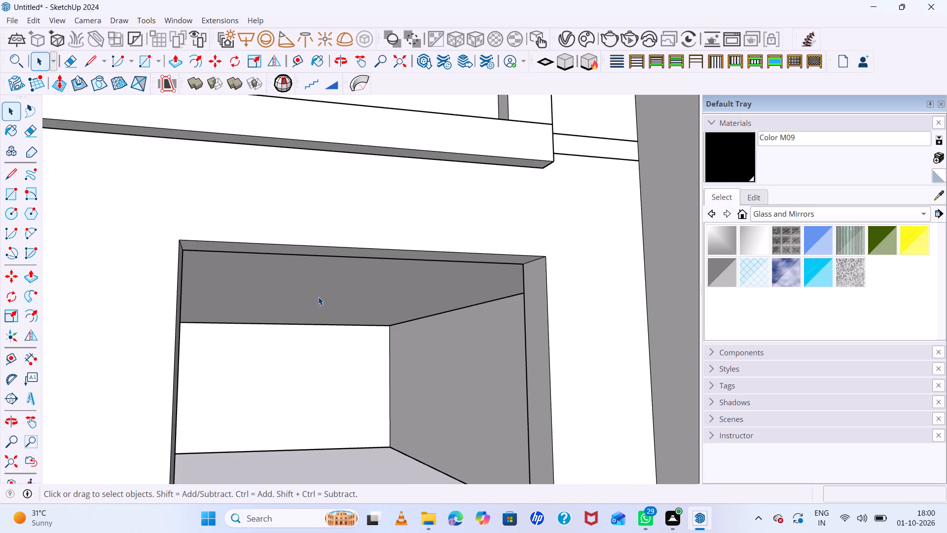
left_click(373, 249)
double_click(372, 250)
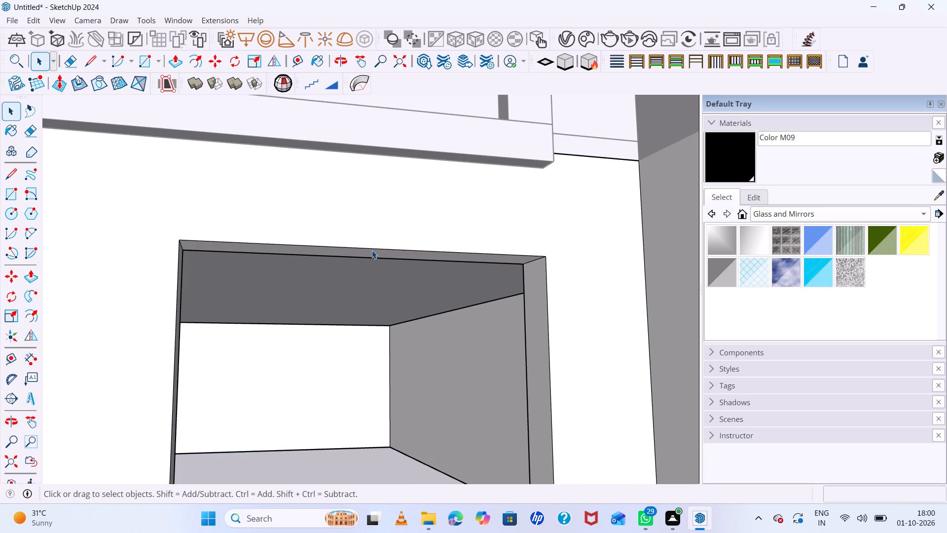
left_click(372, 250)
left_click(370, 255)
key("p")
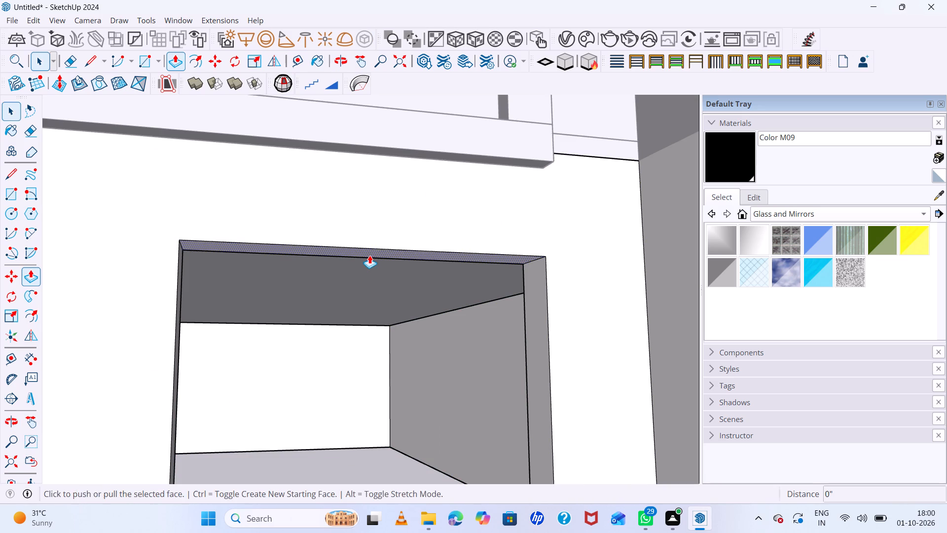
left_click(369, 255)
left_click(371, 206)
Pull the sill face of the same window opening upward by about 1' 3/8".
scroll(380, 224, "down", 2)
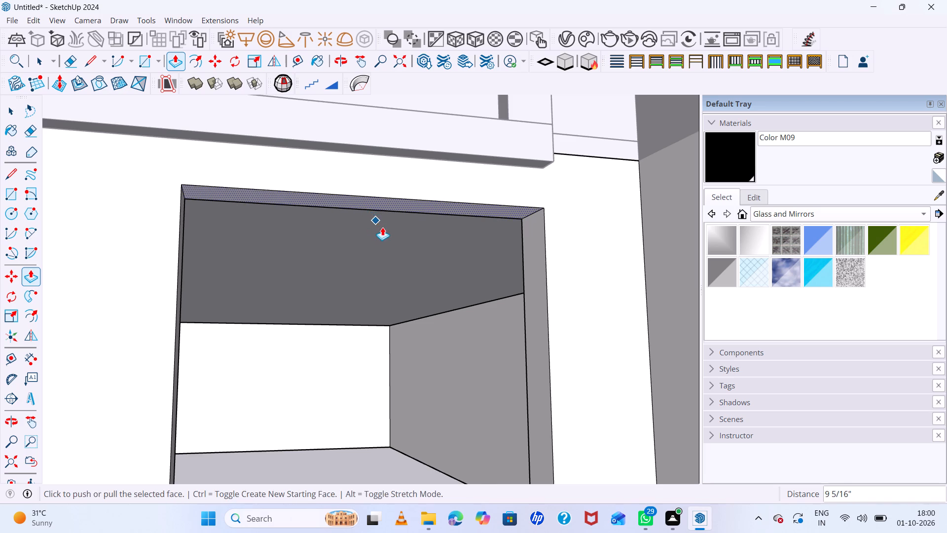
scroll(382, 227, "down", 12)
middle_click_drag(411, 283, 381, 439)
scroll(364, 400, "up", 5)
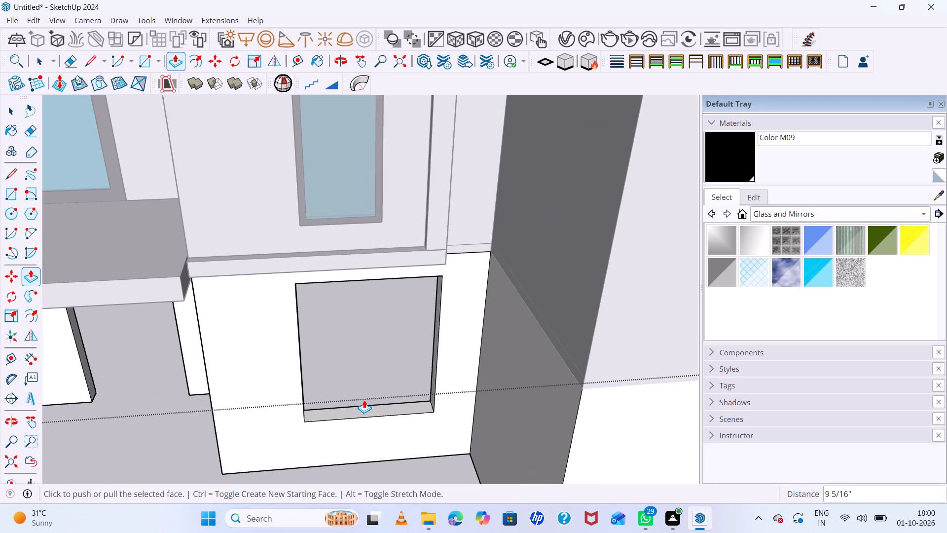
key("space")
left_click(368, 407)
double_click(370, 411)
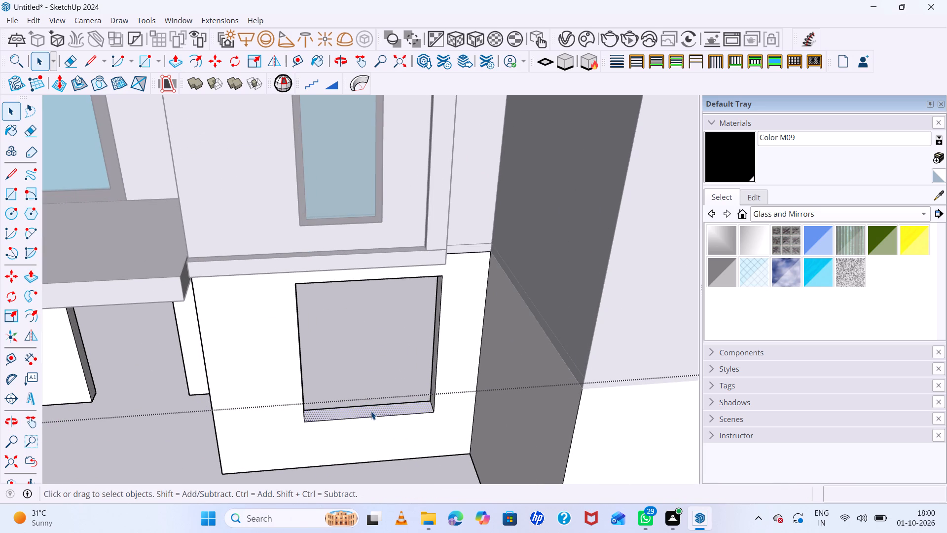
key("p")
left_click(371, 412)
left_click(370, 393)
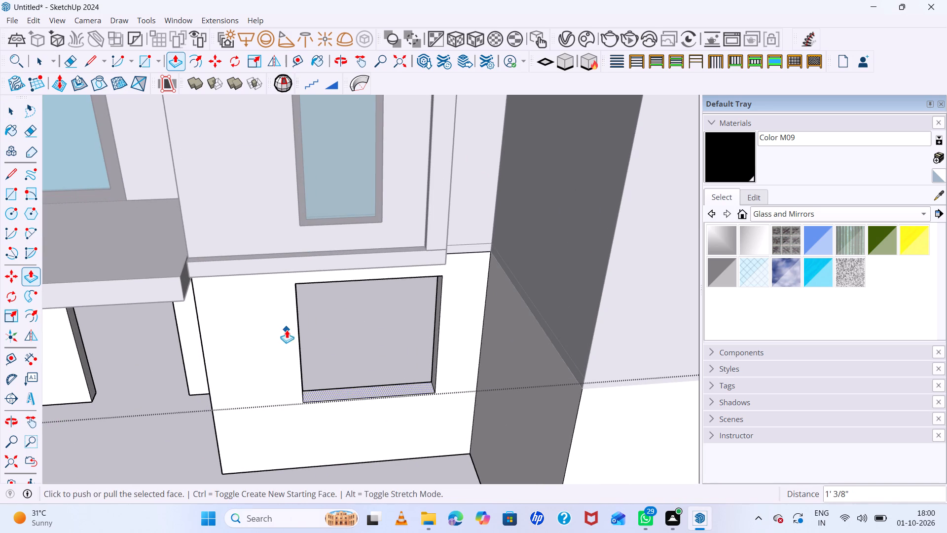
Inside the group, draw a rectangle about 5' 6" by 5' 6" covering the adjusted window opening from corner to corner.
middle_click_drag(339, 353, 298, 280)
scroll(323, 308, "up", 6)
middle_click_drag(391, 338, 381, 283)
scroll(379, 284, "down", 14)
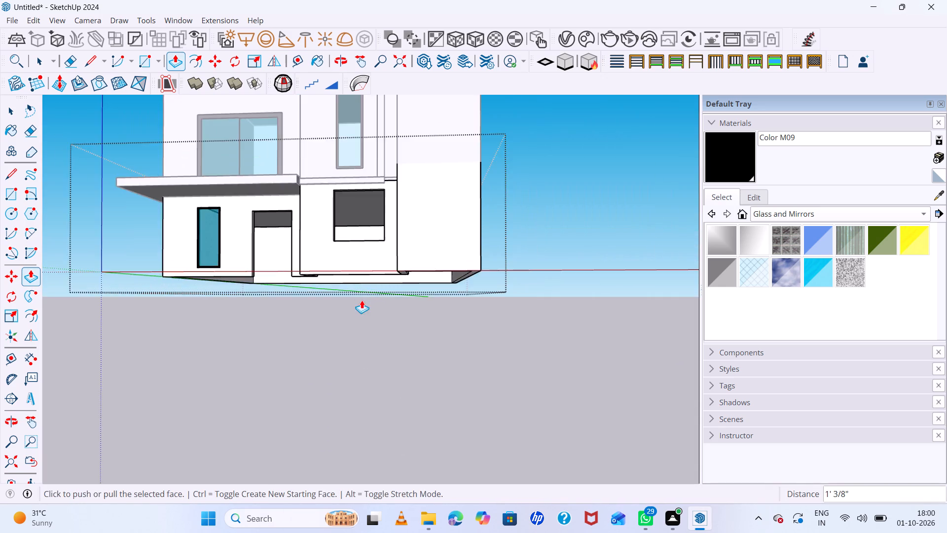
middle_click_drag(362, 301, 390, 350)
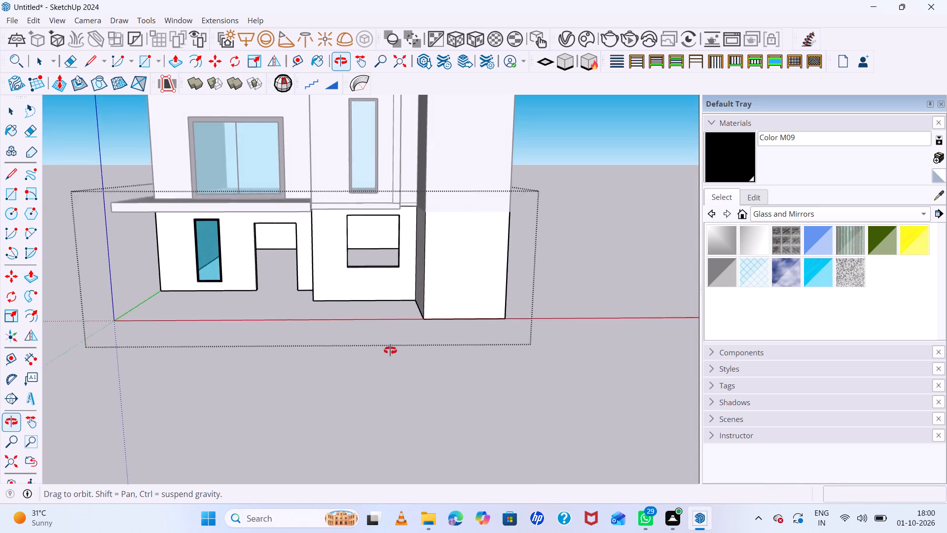
middle_click_drag(390, 350, 384, 295)
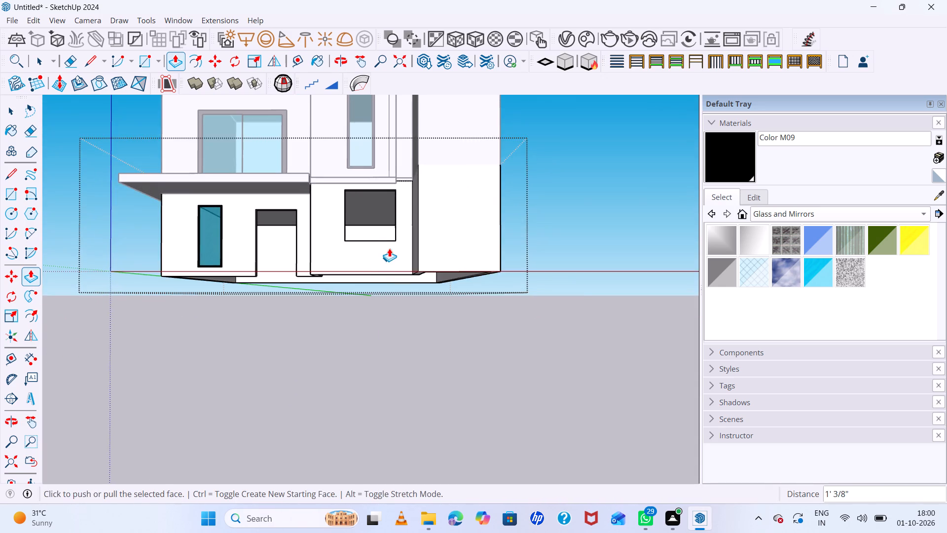
scroll(389, 248, "up", 7)
scroll(400, 244, "down", 5)
middle_click_drag(442, 251, 451, 289)
scroll(367, 179, "up", 5)
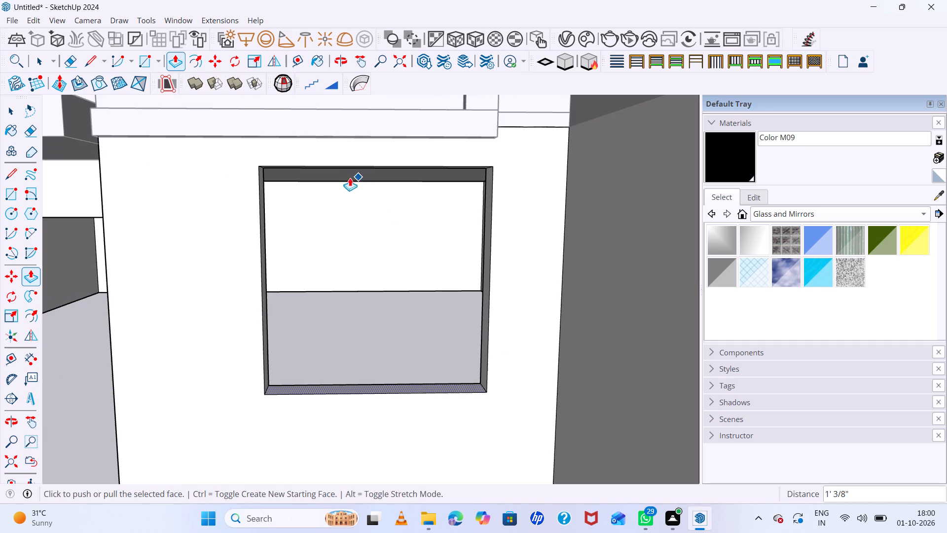
key("space")
key("r")
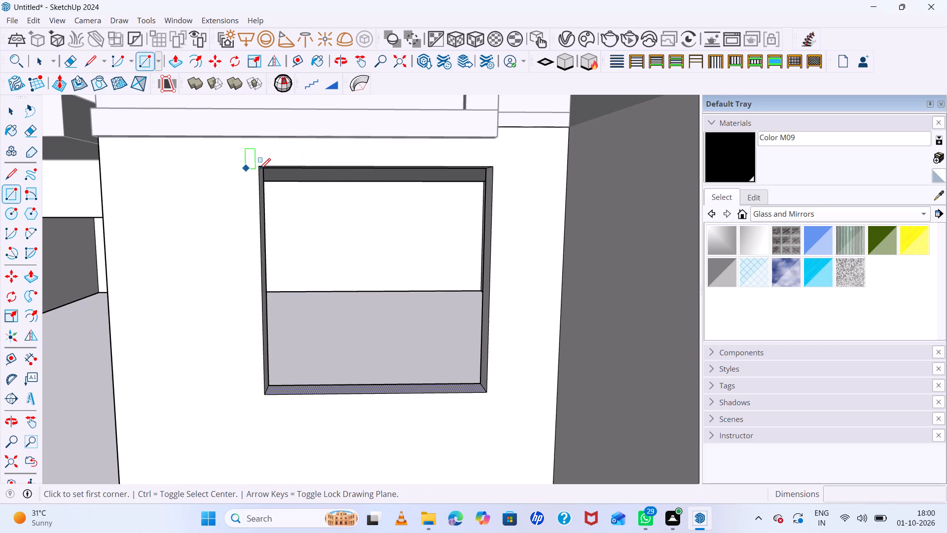
left_click(258, 168)
left_click(485, 394)
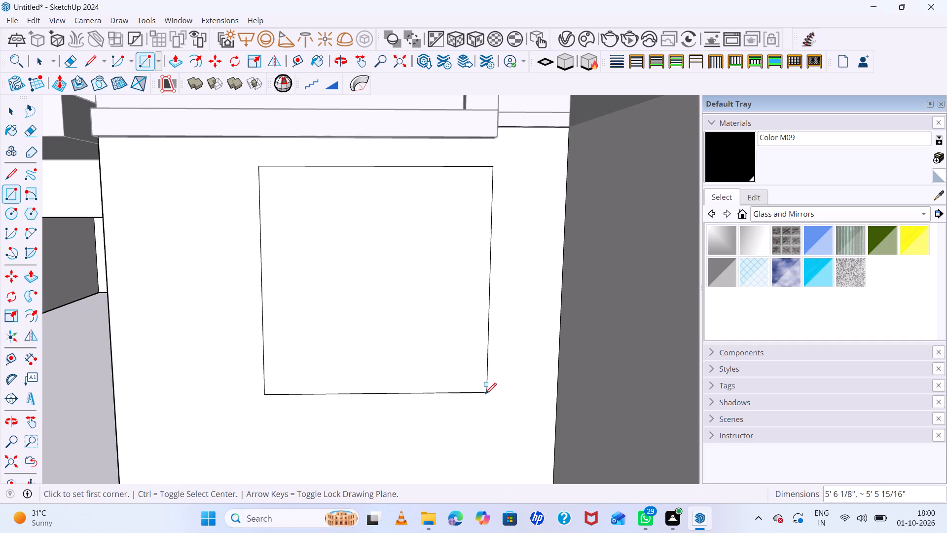
Offset the new window face's outline inward by about 2 3/4" to form a frame border.
key("space")
left_click(378, 285)
key("f")
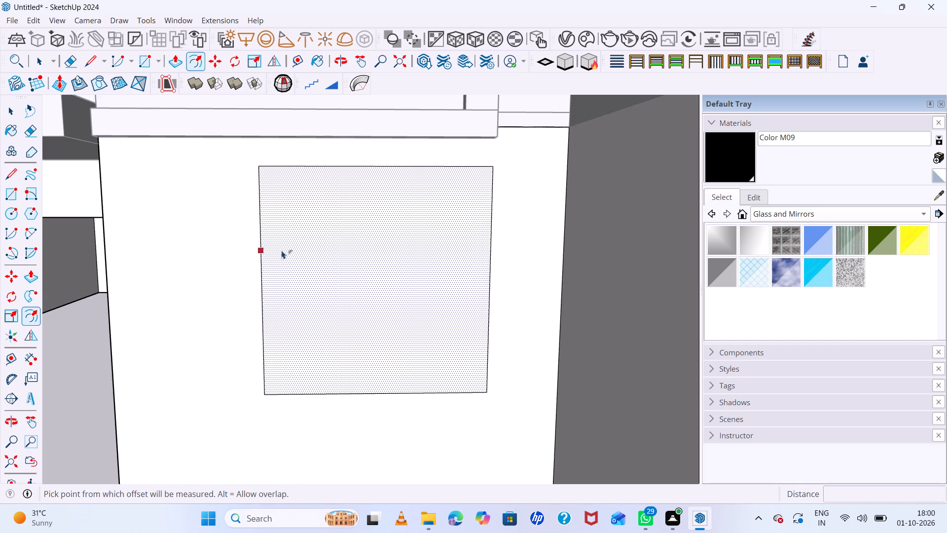
left_click(258, 208)
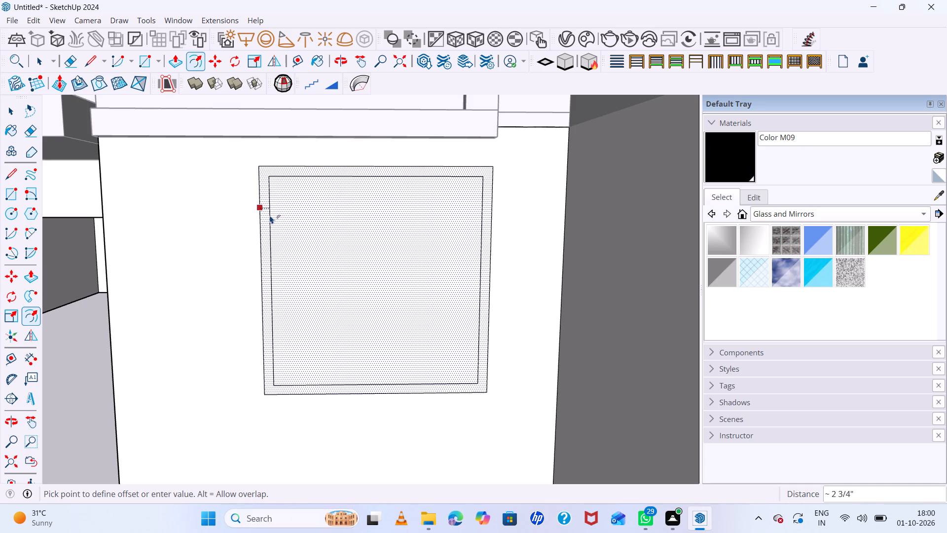
left_click(270, 215)
key("space")
Copy the inner pane face to a clear spot beyond the tall block, about 29' 9" away, and leave the group.
left_click(339, 239)
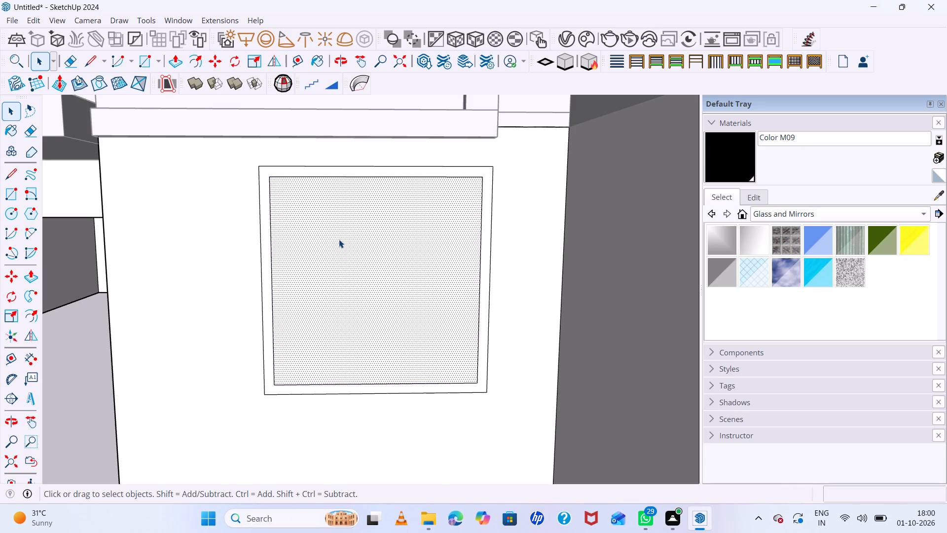
key("m")
left_click_drag(477, 381, 471, 383)
scroll(248, 386, "down", 7)
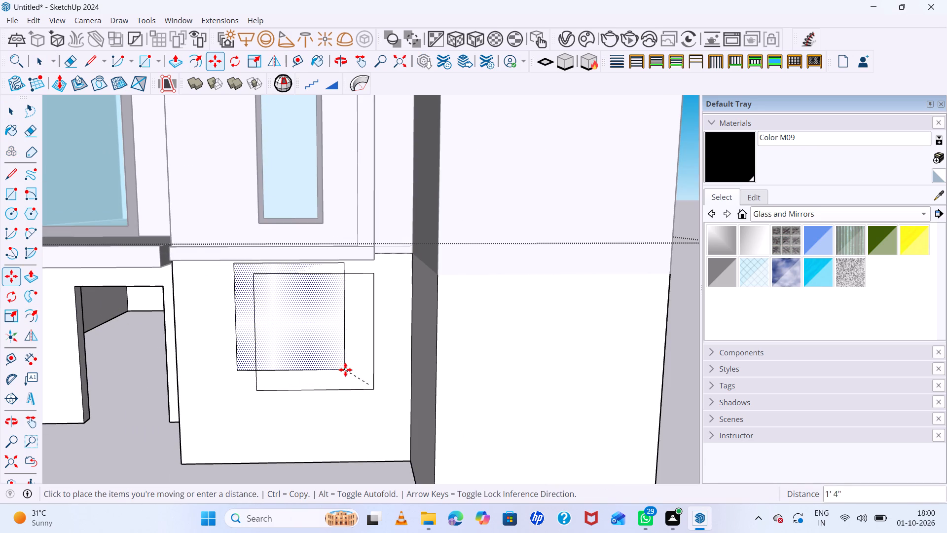
key("Escape")
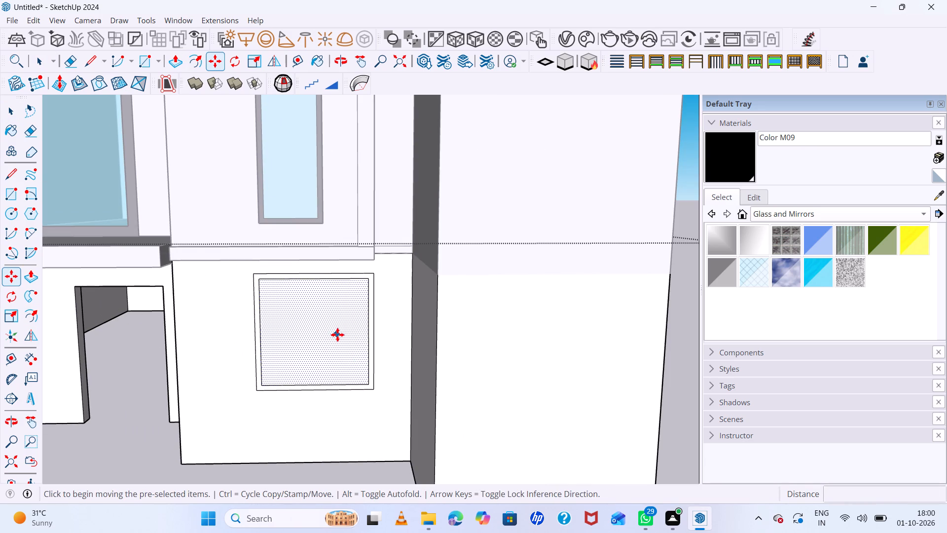
left_click(368, 383)
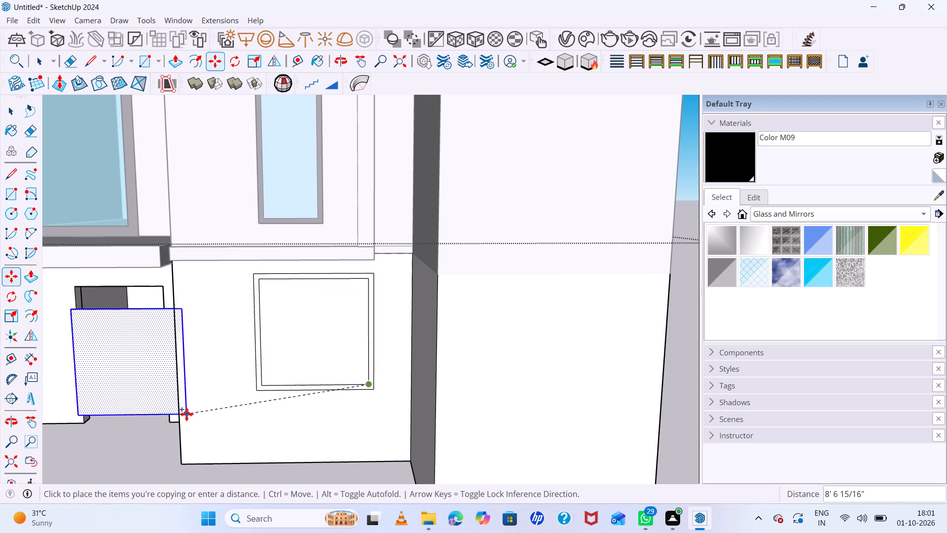
scroll(196, 415, "down", 11)
left_click(568, 436)
key("space")
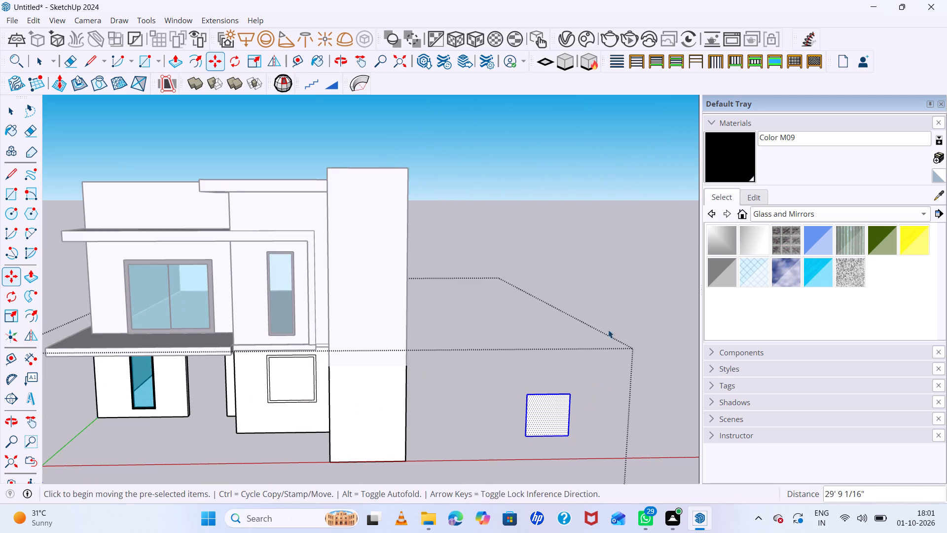
left_click(600, 297)
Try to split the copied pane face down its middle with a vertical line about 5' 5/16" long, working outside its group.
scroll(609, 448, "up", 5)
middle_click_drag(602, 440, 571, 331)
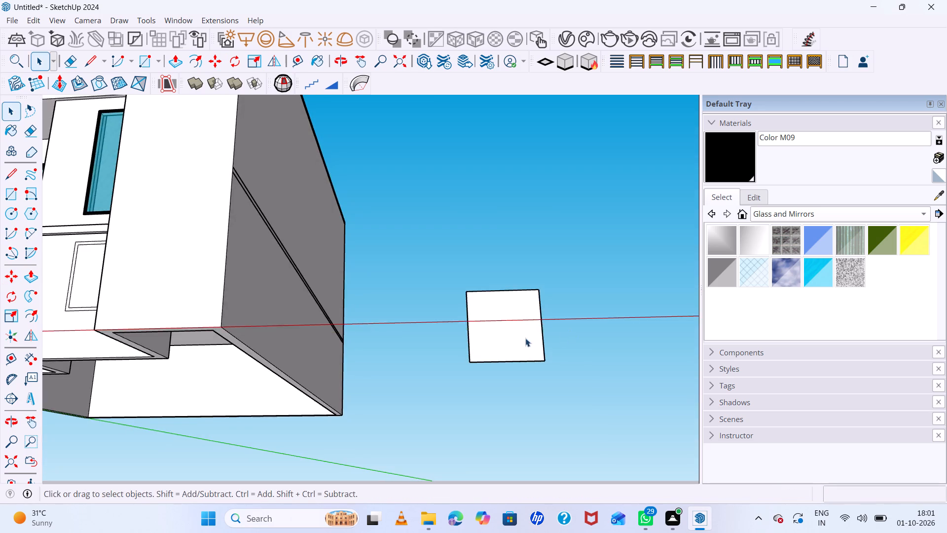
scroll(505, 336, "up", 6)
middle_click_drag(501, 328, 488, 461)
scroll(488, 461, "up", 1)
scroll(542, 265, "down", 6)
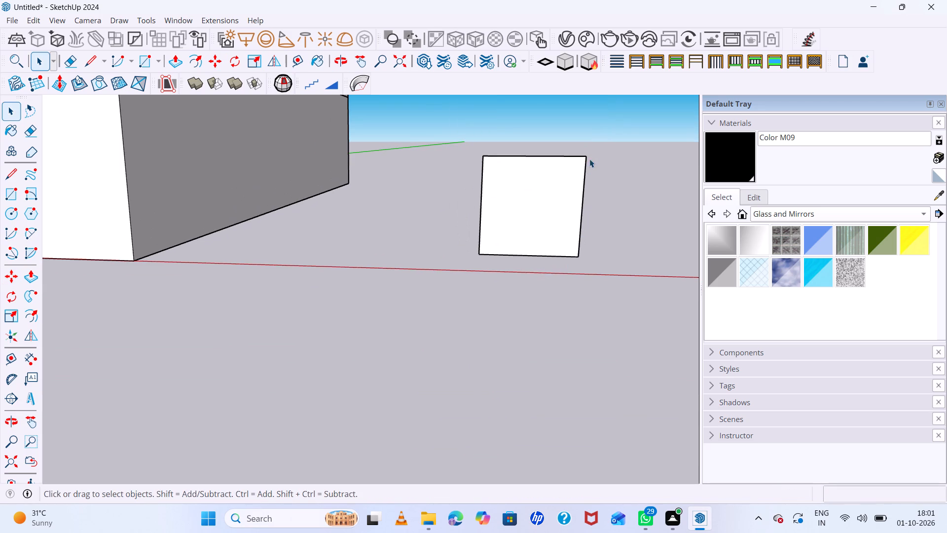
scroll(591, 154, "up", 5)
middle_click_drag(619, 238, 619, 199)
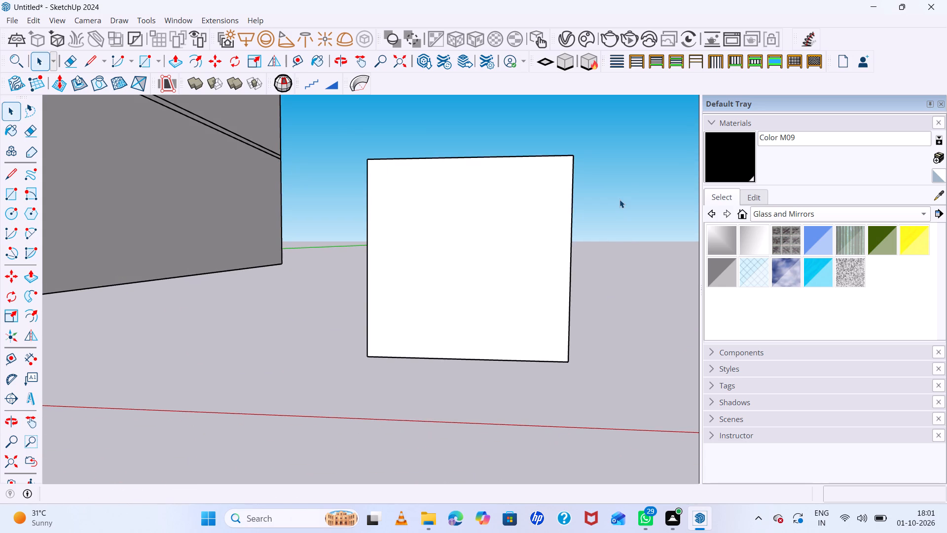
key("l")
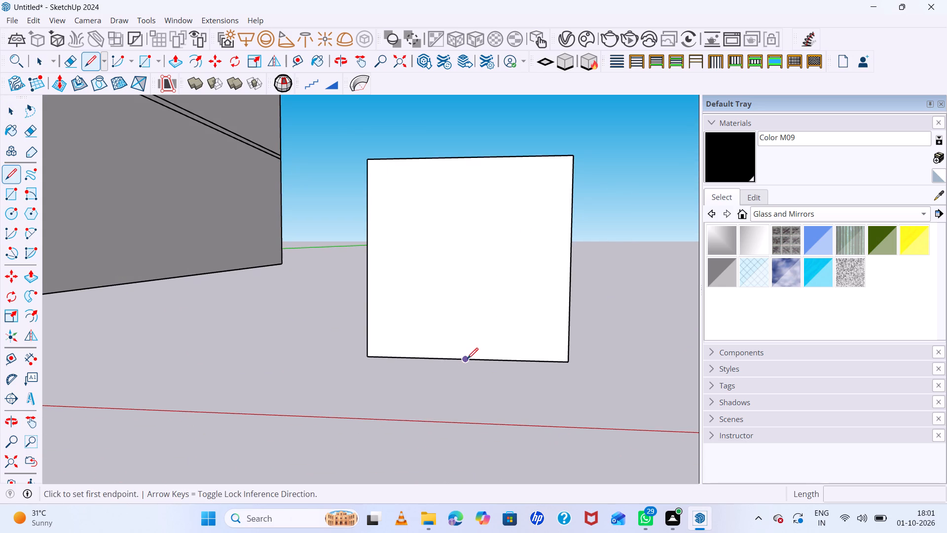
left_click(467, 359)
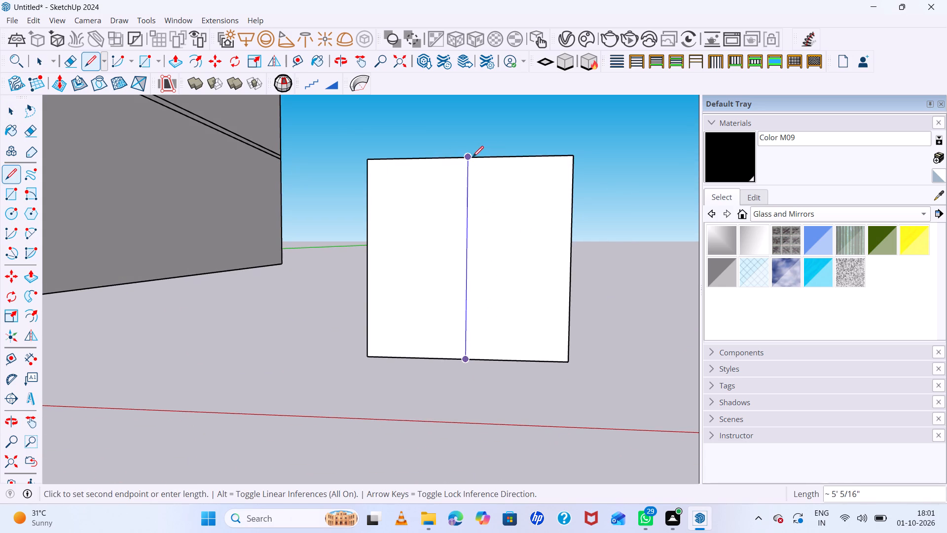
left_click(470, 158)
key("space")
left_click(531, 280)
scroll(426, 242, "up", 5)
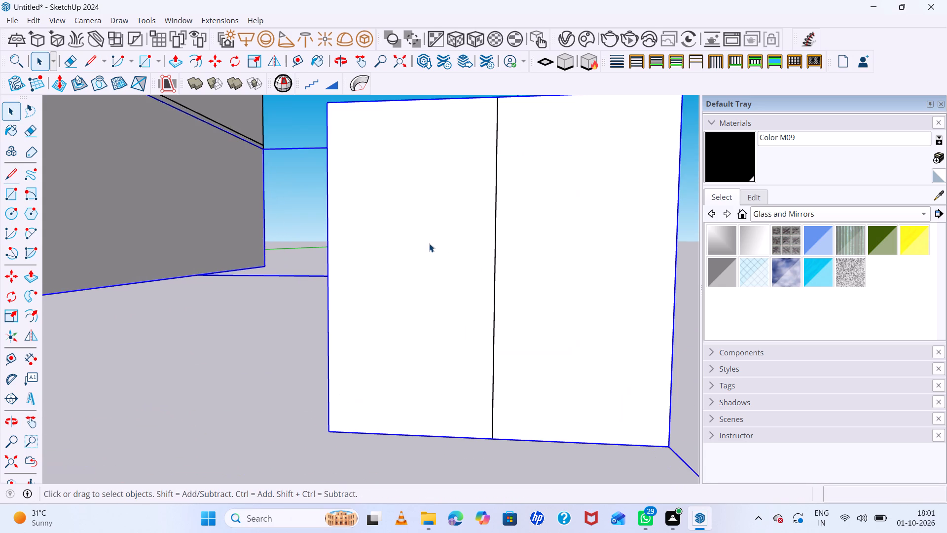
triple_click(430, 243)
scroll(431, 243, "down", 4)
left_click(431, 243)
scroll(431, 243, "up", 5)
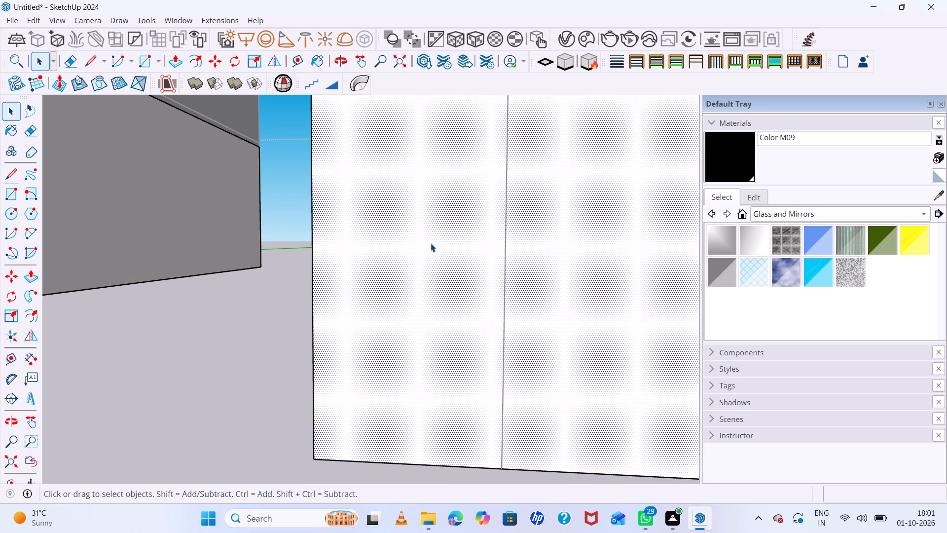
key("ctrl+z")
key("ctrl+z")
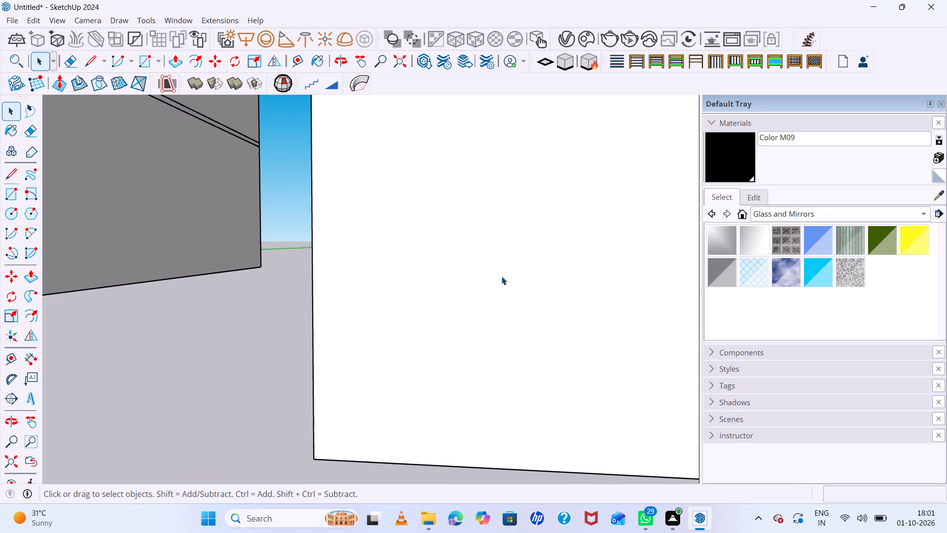
Inside the group, draw a vertical midpoint-to-midpoint line about 5' 5/16" long, splitting the copied pane face into two halves.
scroll(398, 309, "down", 5)
triple_click(418, 297)
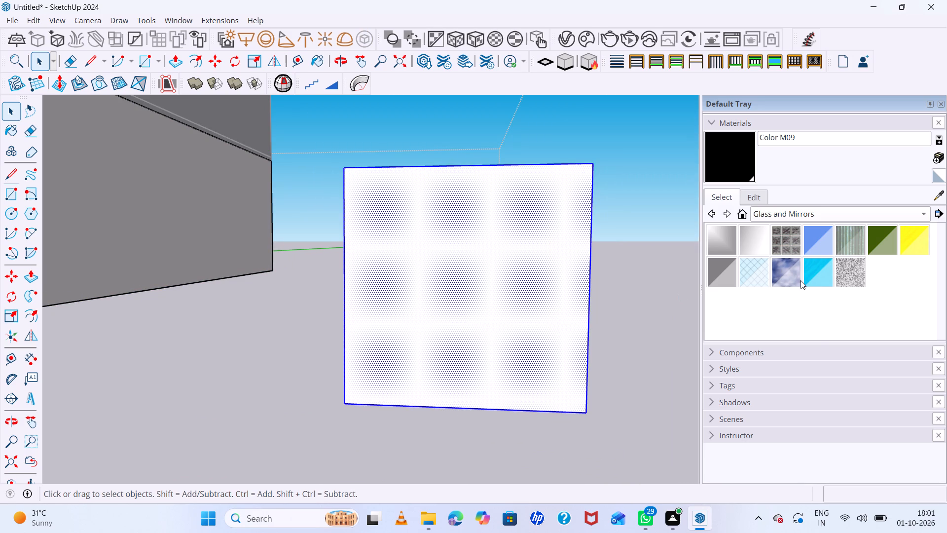
key("l")
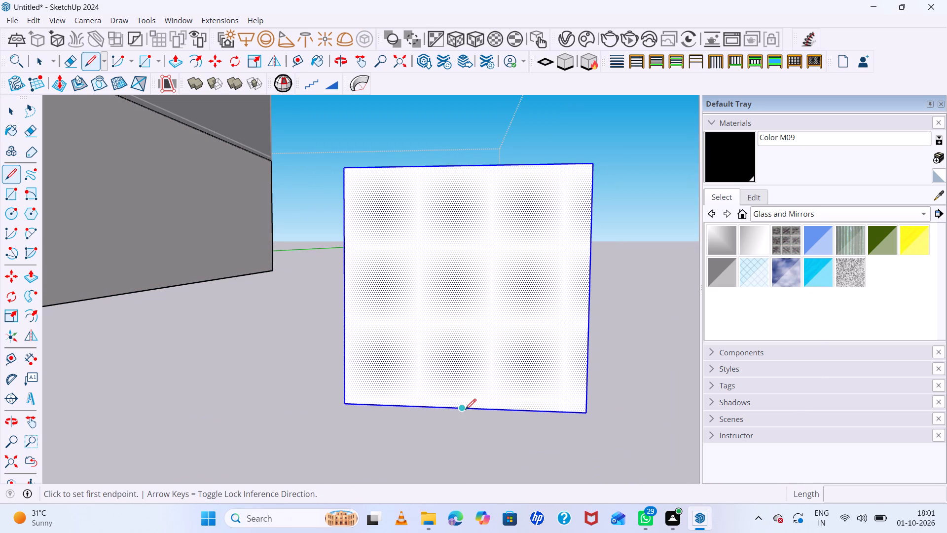
left_click(465, 410)
left_click(468, 164)
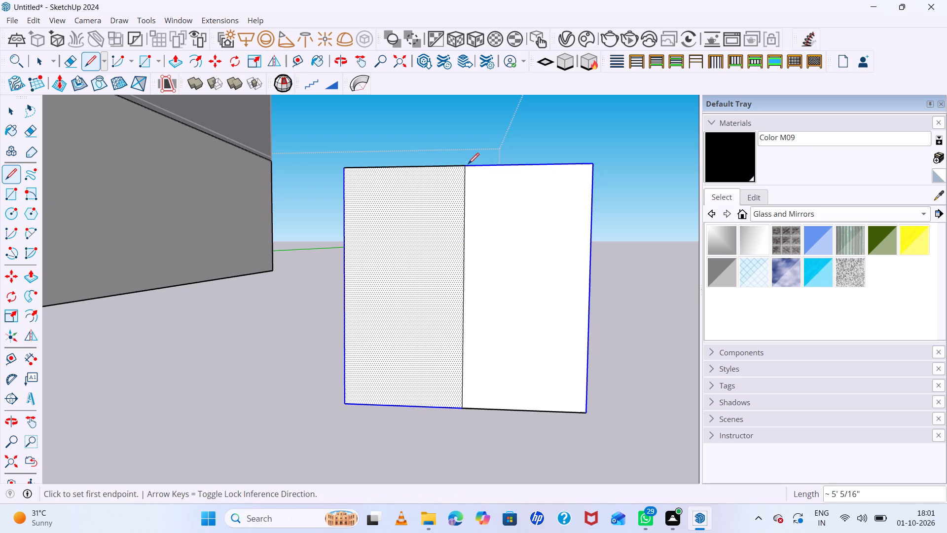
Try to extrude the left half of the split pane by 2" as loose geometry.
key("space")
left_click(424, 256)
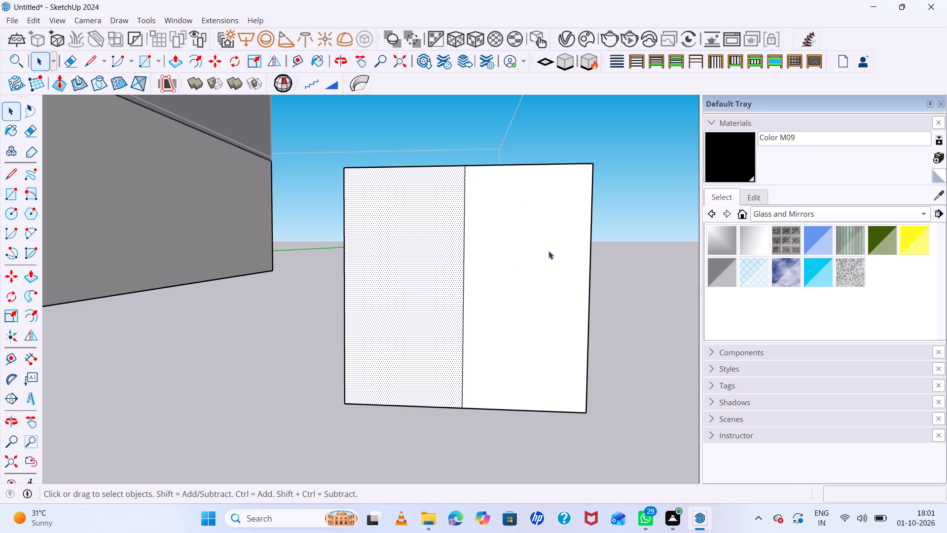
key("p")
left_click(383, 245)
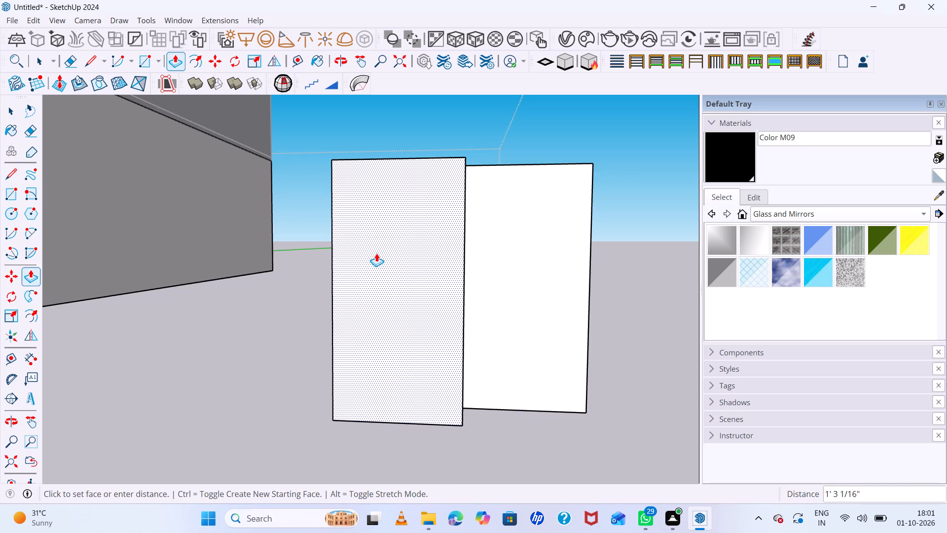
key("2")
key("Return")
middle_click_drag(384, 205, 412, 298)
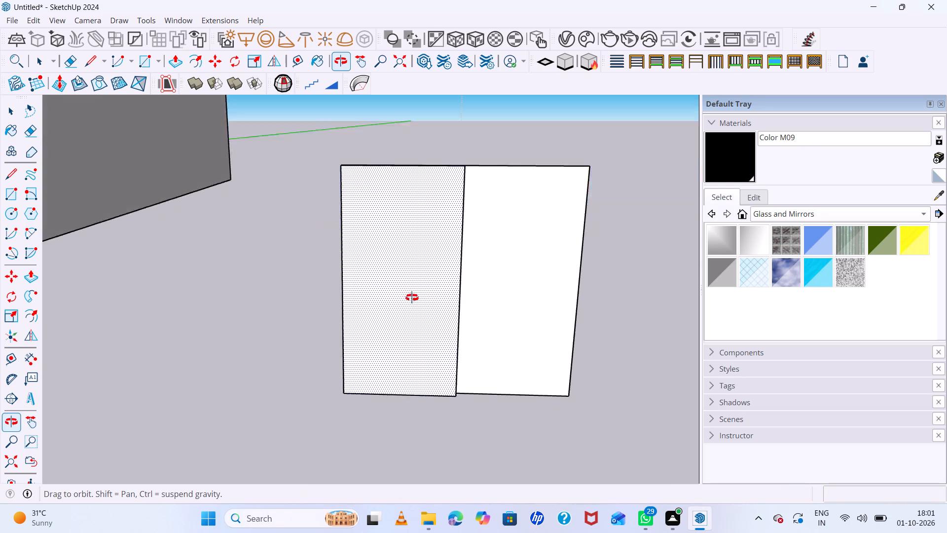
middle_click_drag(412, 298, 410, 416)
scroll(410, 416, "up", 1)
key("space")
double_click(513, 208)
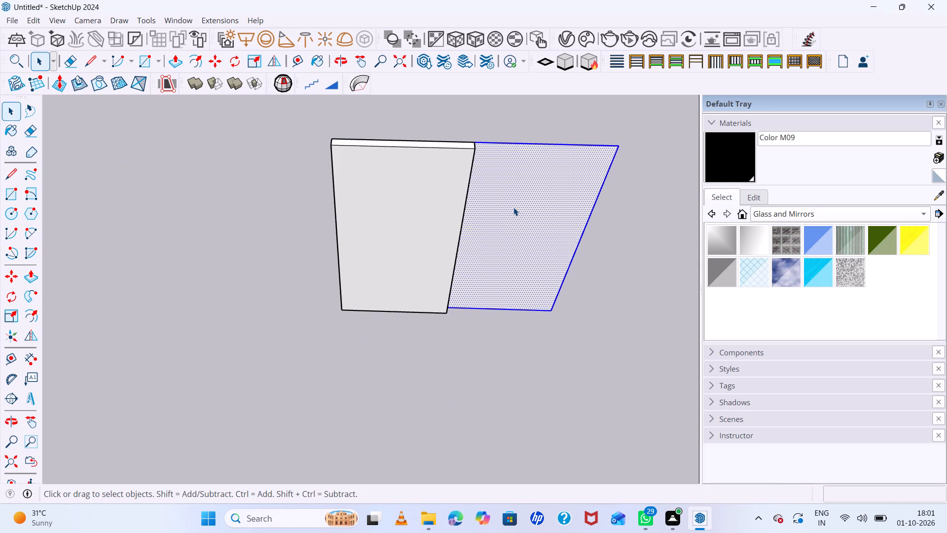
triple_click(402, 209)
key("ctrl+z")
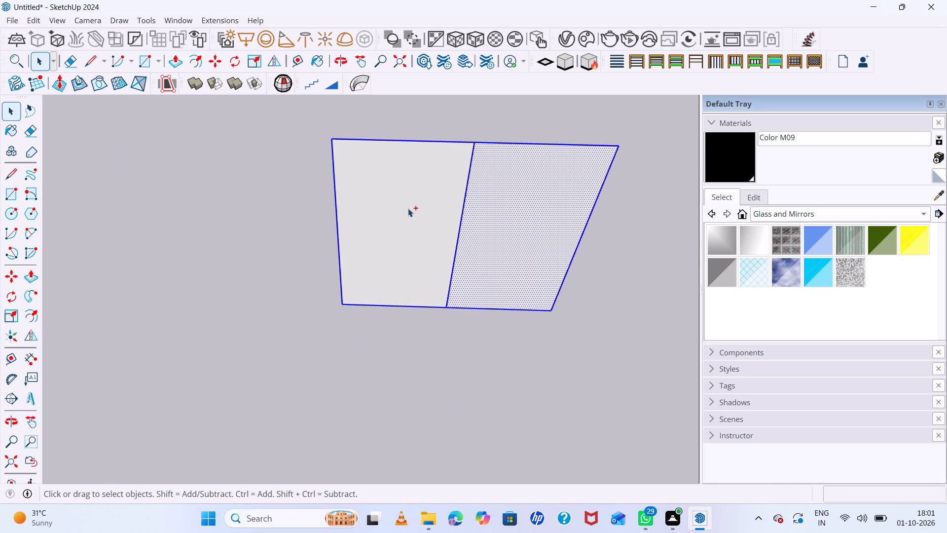
Group the left half of the split pane together with its bounding edges.
double_click(409, 208)
right_click(409, 208)
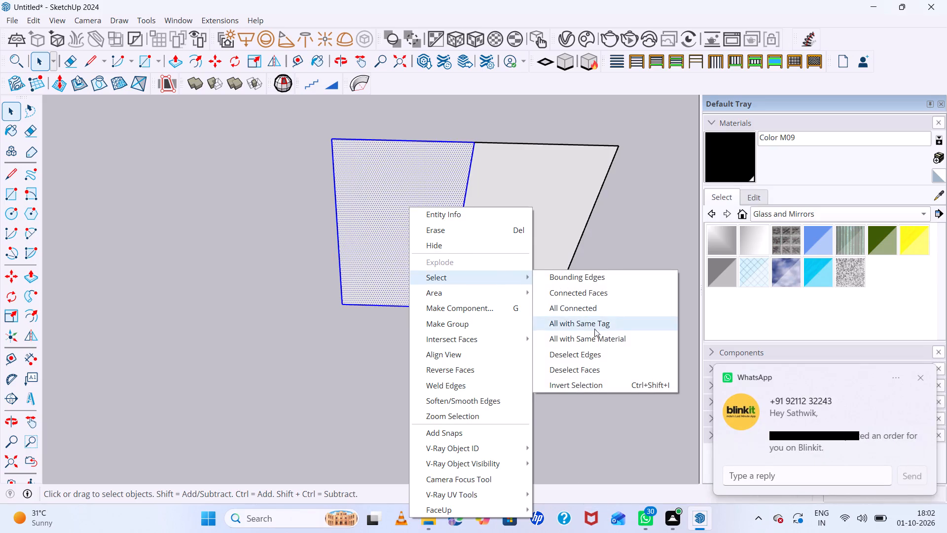
left_click(913, 375)
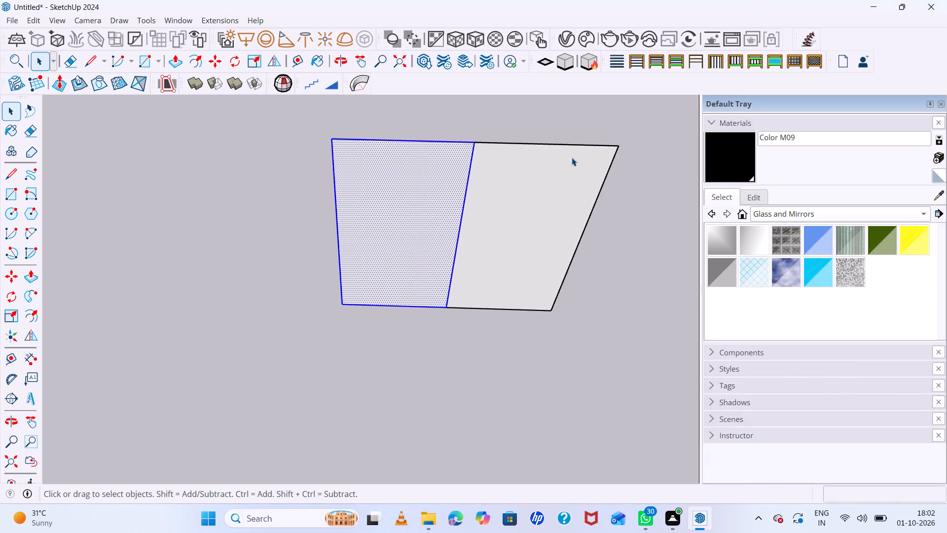
right_click(450, 207)
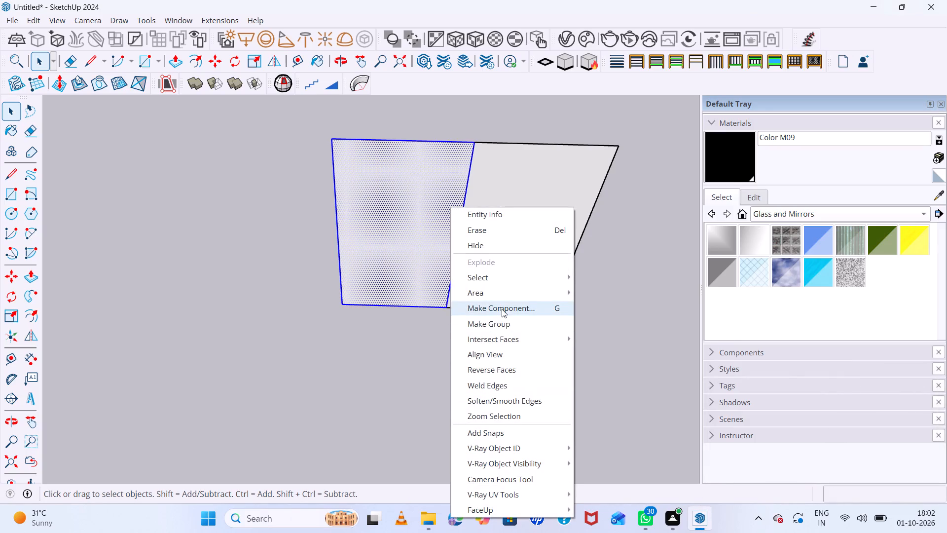
left_click(502, 327)
Open the new left-half group and extrude its face 2" outward to form a solid panel.
double_click(421, 206)
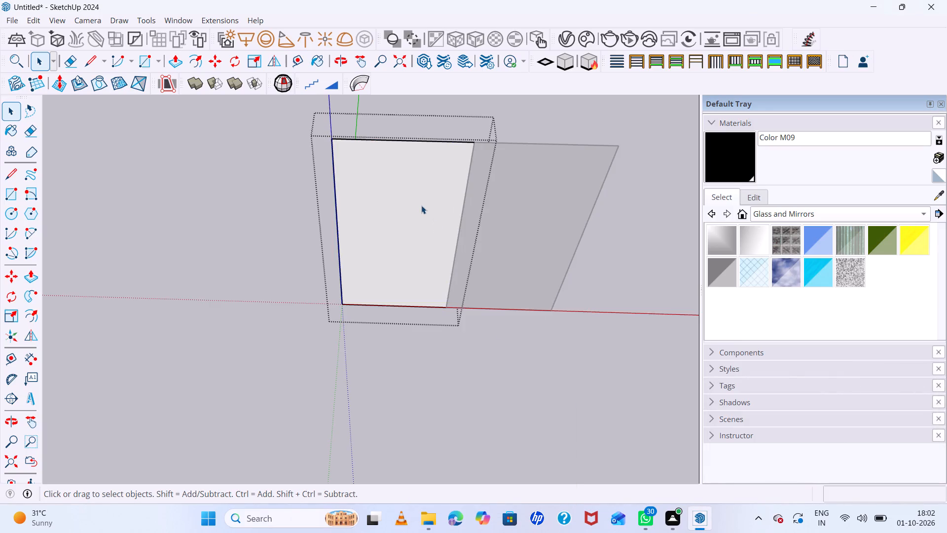
left_click(421, 205)
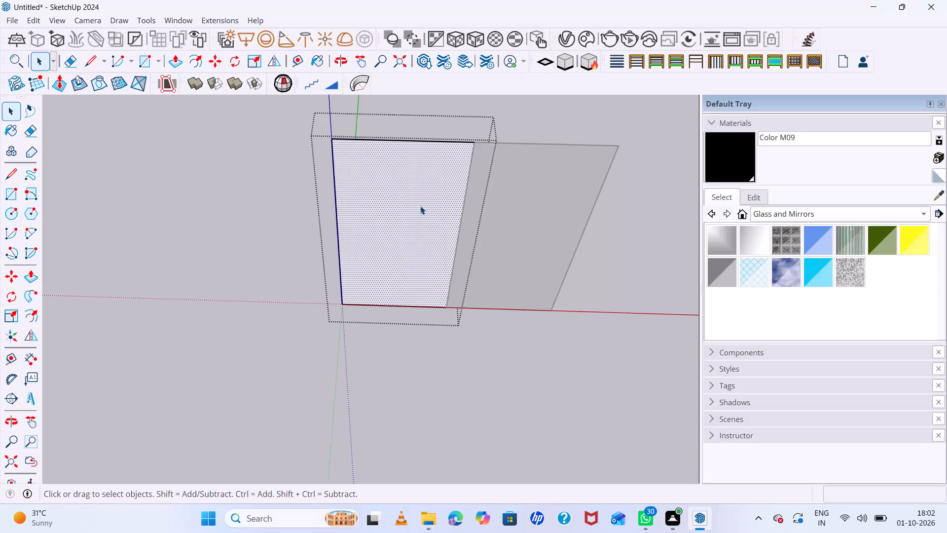
key("p")
left_click(426, 205)
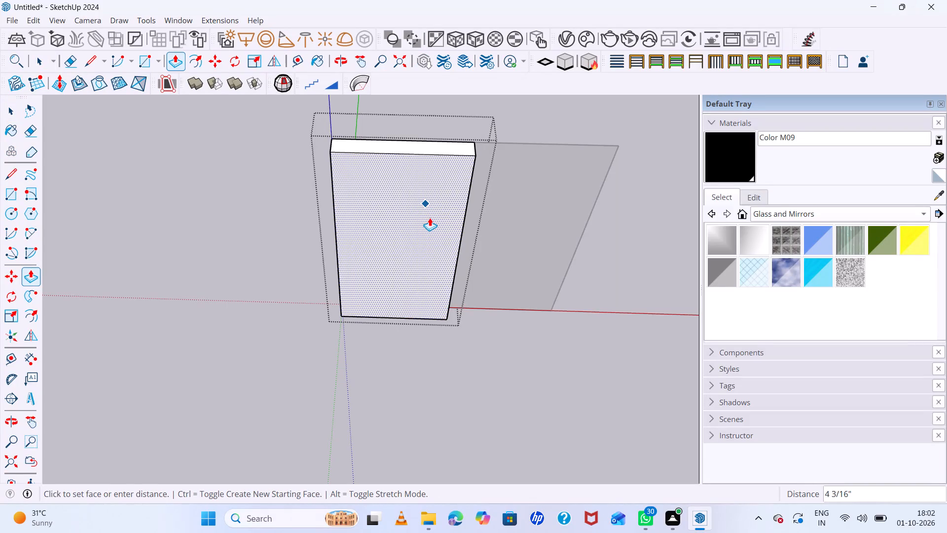
key("2")
key("Return")
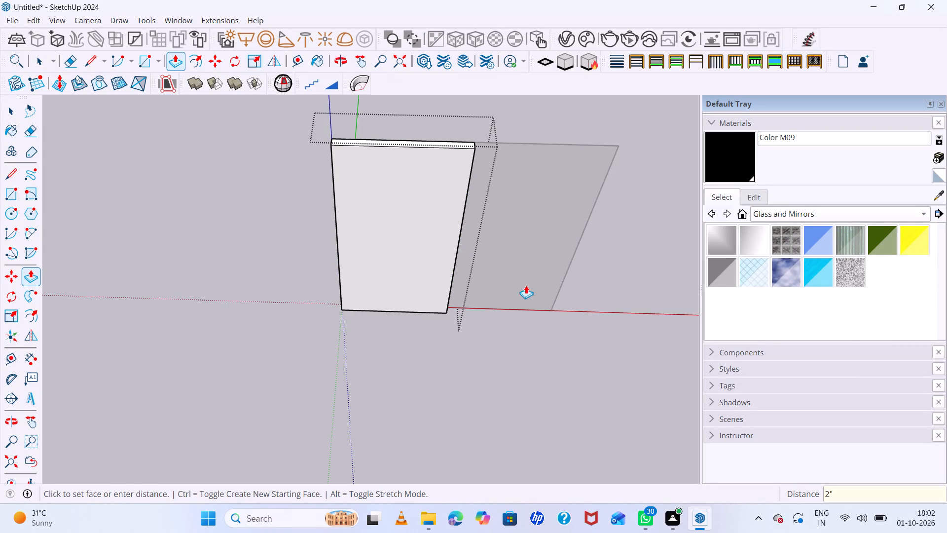
Leave the panel's group and erase the ungrouped right half of the pane, including its remaining edges.
key("space")
triple_click(413, 201)
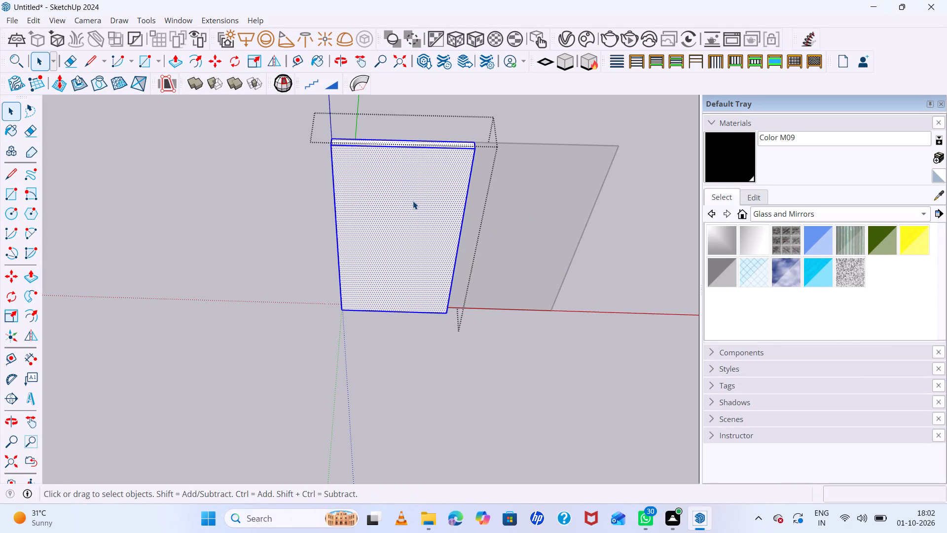
double_click(556, 192)
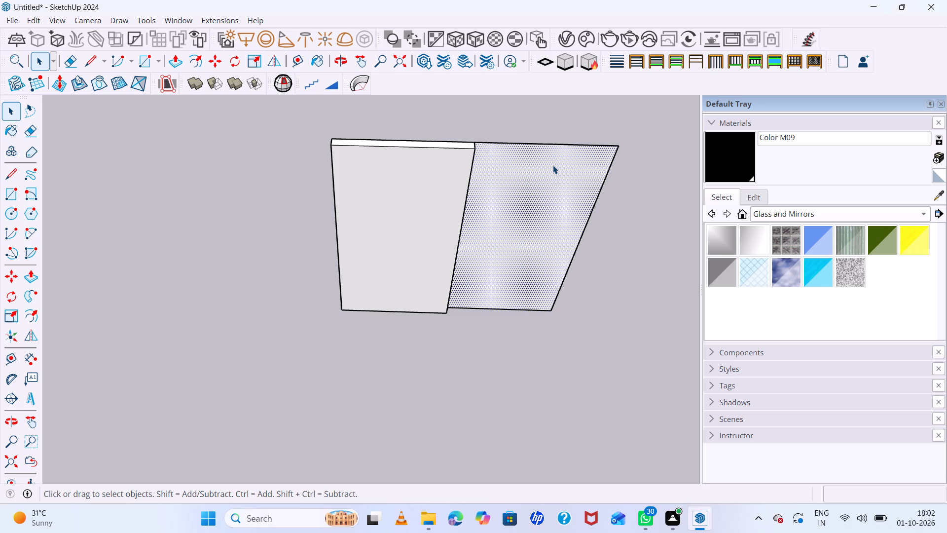
key("e")
left_click_drag(549, 123, 551, 227)
key("e")
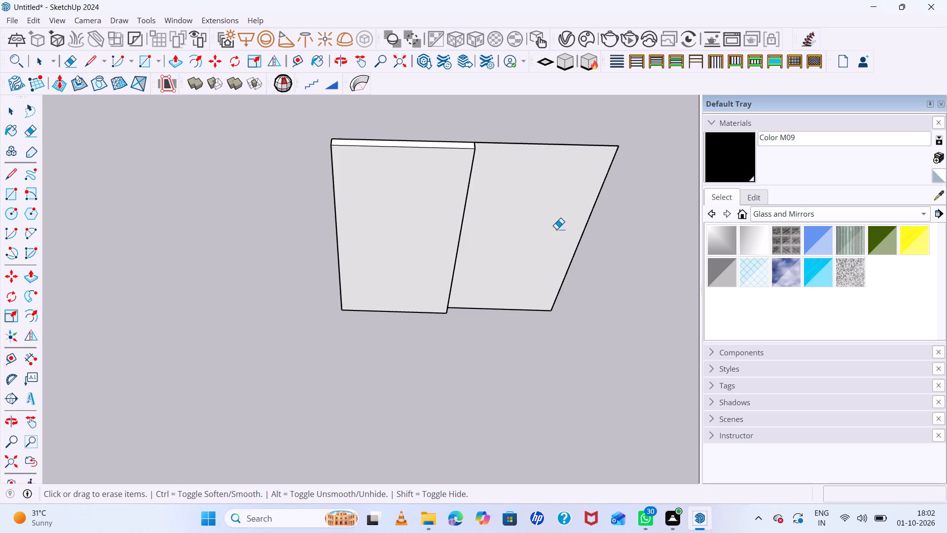
left_click_drag(545, 138, 545, 229)
left_click_drag(604, 208, 568, 234)
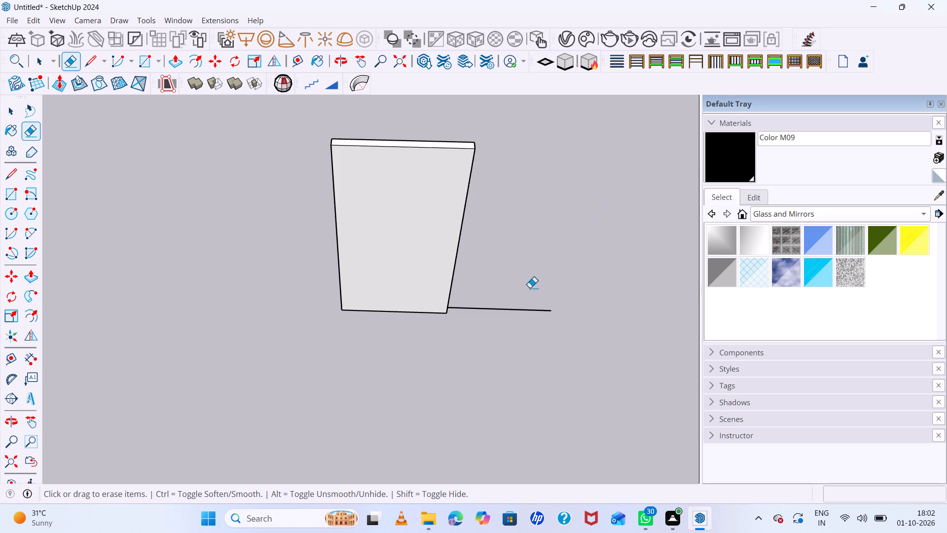
left_click_drag(527, 297, 526, 361)
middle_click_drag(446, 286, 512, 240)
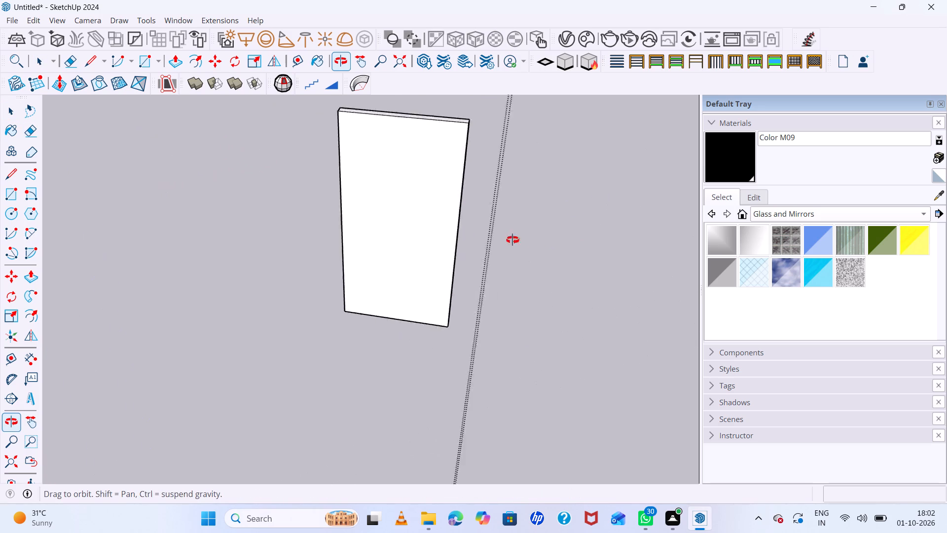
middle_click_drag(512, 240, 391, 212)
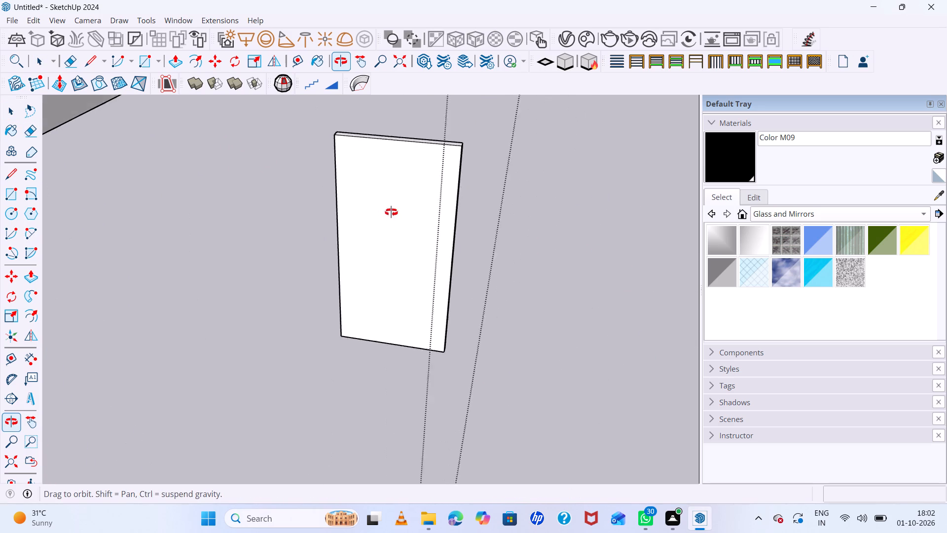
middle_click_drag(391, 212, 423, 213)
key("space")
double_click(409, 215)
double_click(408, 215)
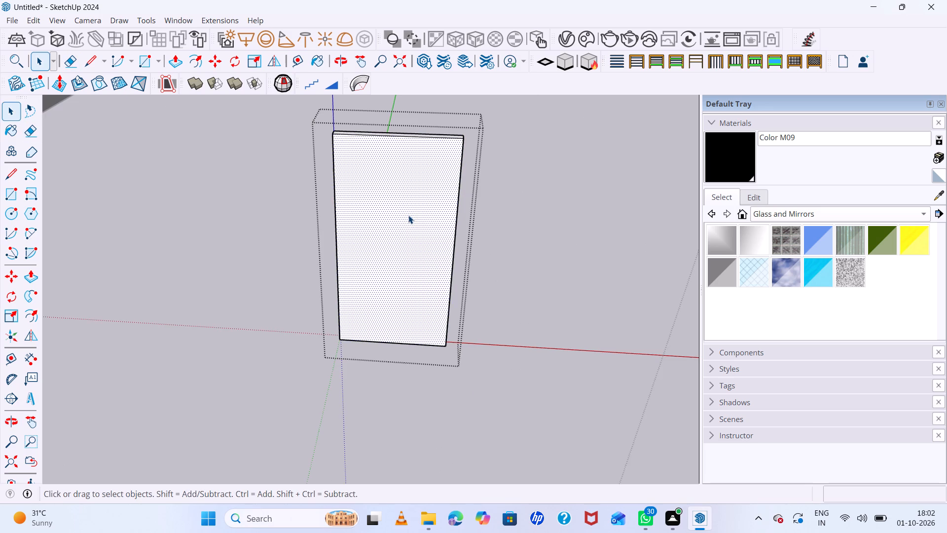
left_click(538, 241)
Copy the solid panel sideways from its front bottom corner to the opposite back bottom corner, making two staggered sliding panels.
left_click(395, 218)
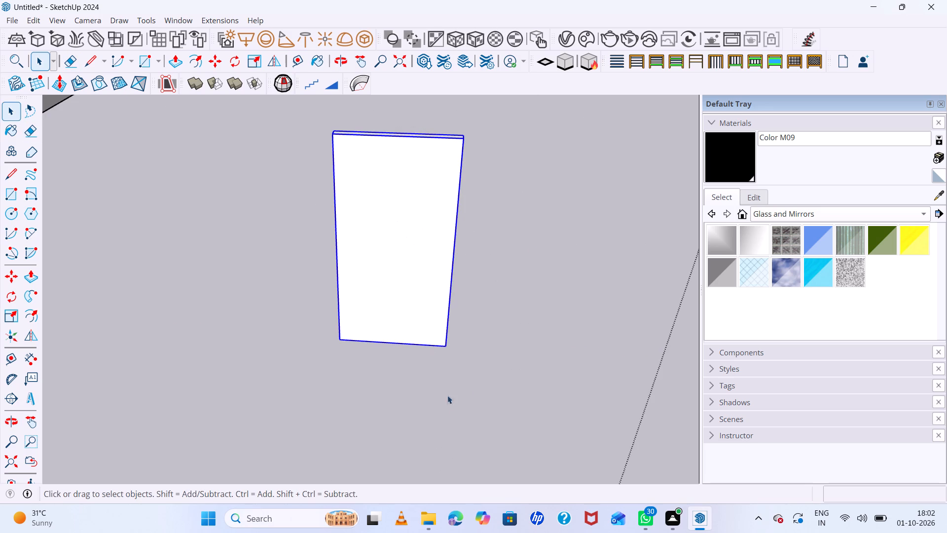
middle_click_drag(460, 327, 348, 314)
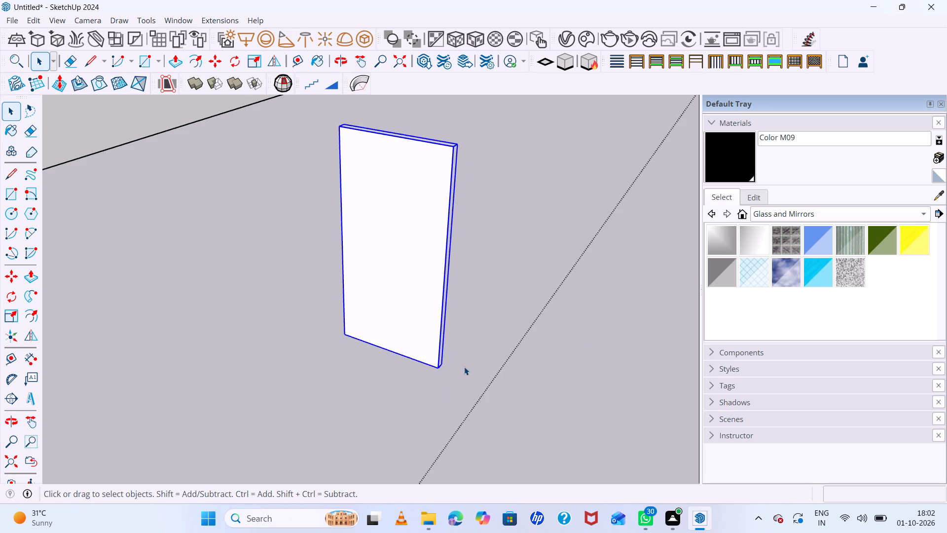
key("m")
middle_click_drag(451, 355, 398, 293)
scroll(433, 351, "up", 5)
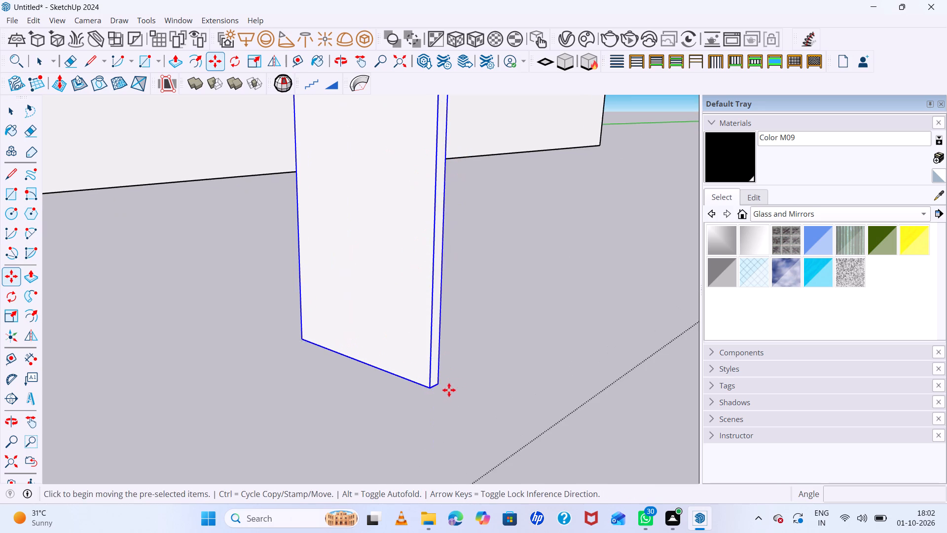
left_click(302, 337)
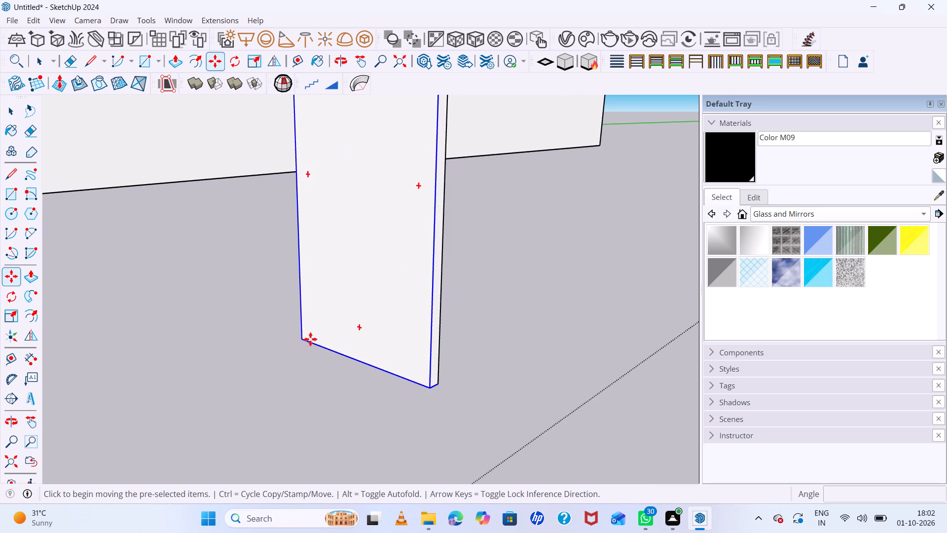
scroll(456, 389, "up", 13)
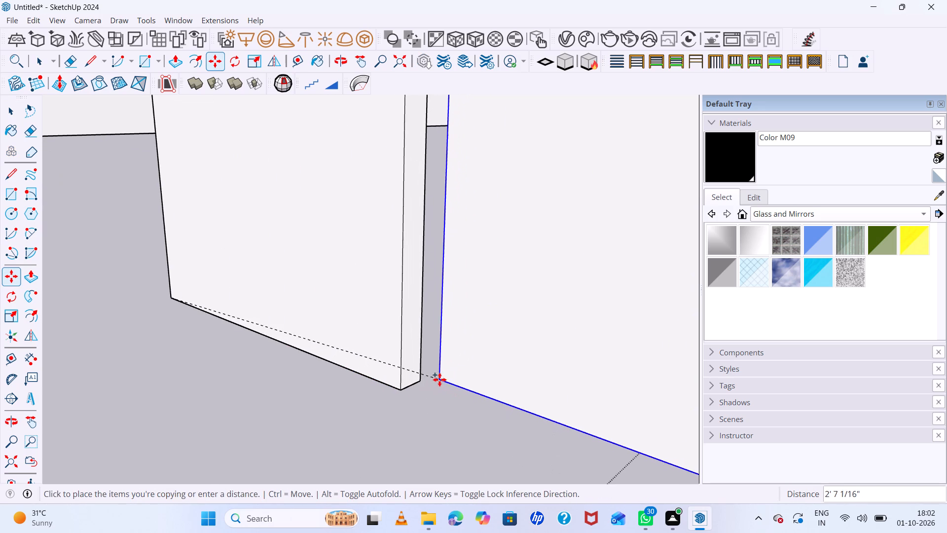
left_click(422, 380)
scroll(444, 395, "down", 20)
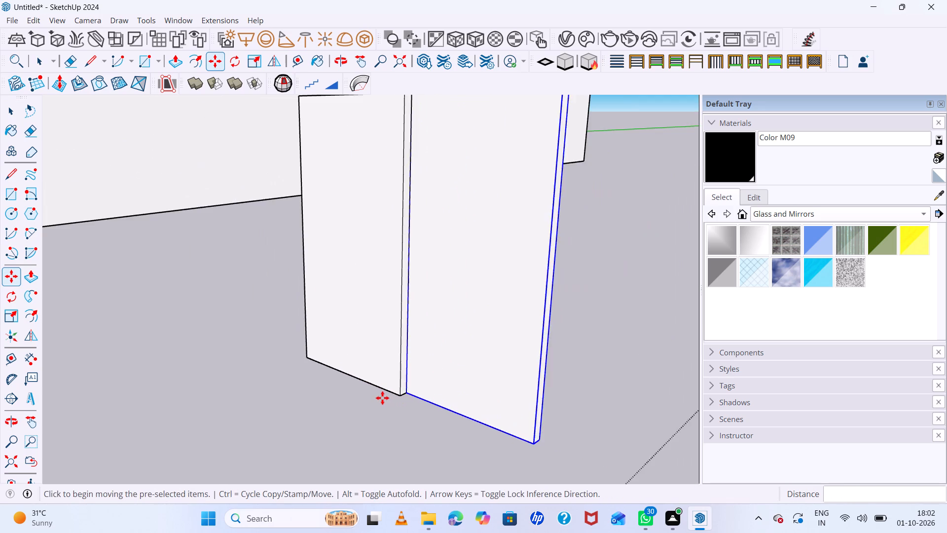
scroll(383, 401, "down", 4)
middle_click_drag(387, 409, 578, 513)
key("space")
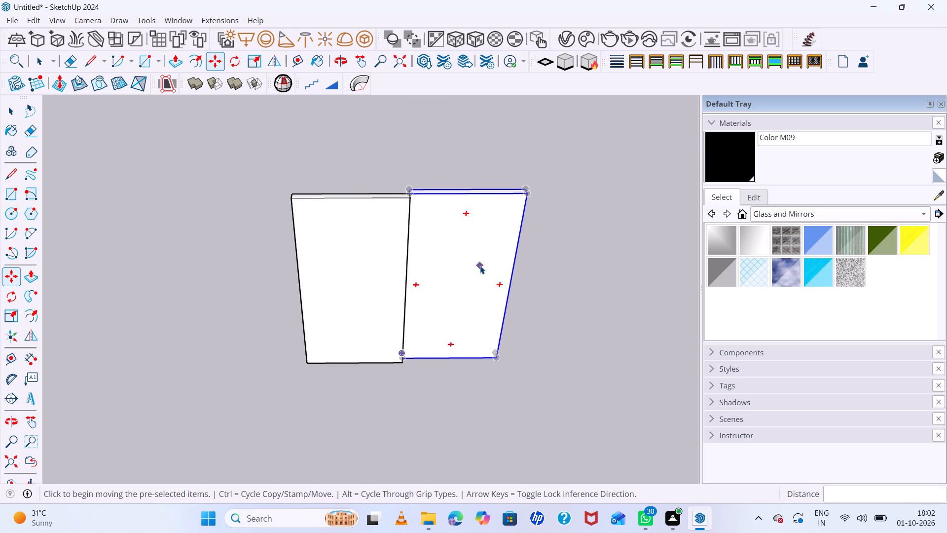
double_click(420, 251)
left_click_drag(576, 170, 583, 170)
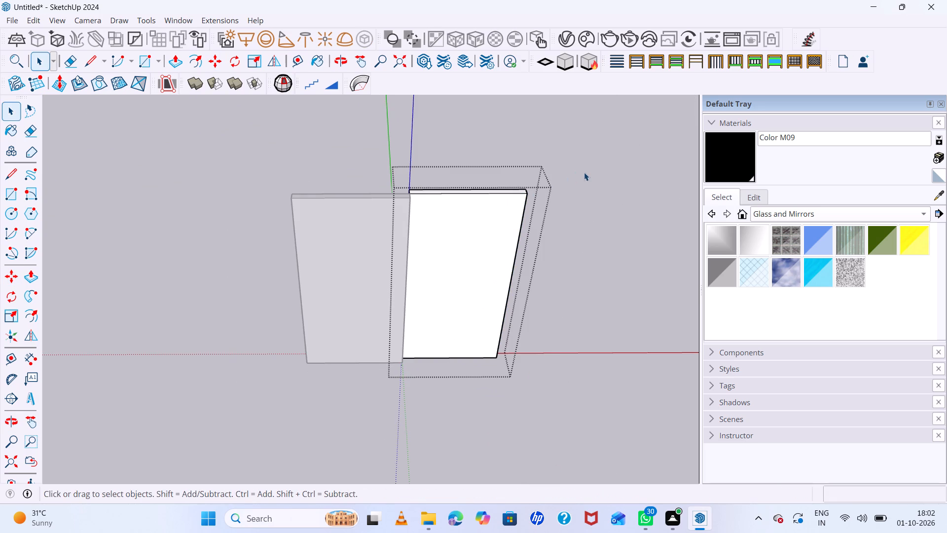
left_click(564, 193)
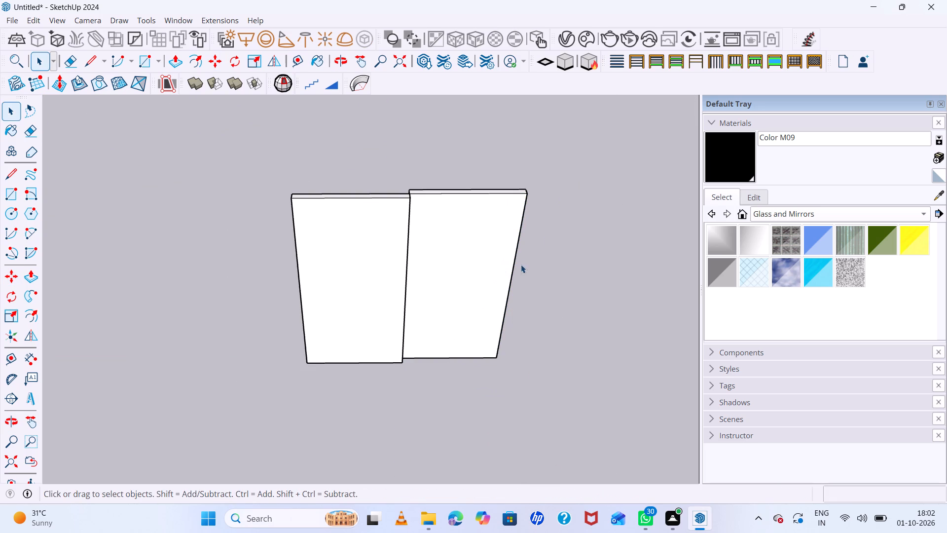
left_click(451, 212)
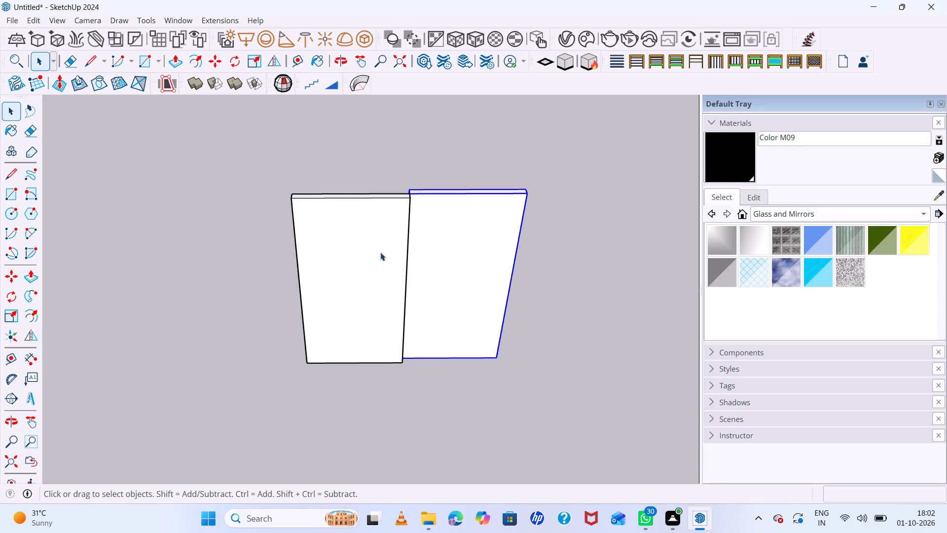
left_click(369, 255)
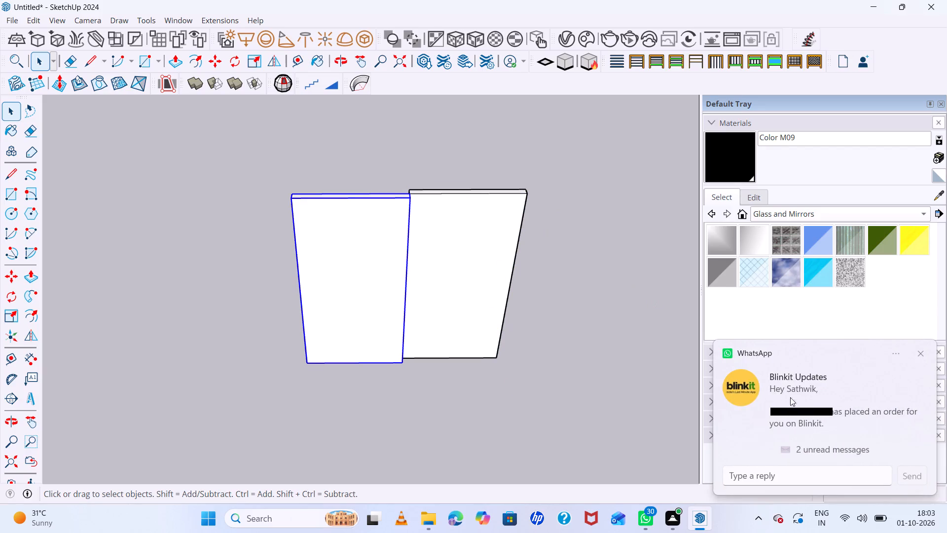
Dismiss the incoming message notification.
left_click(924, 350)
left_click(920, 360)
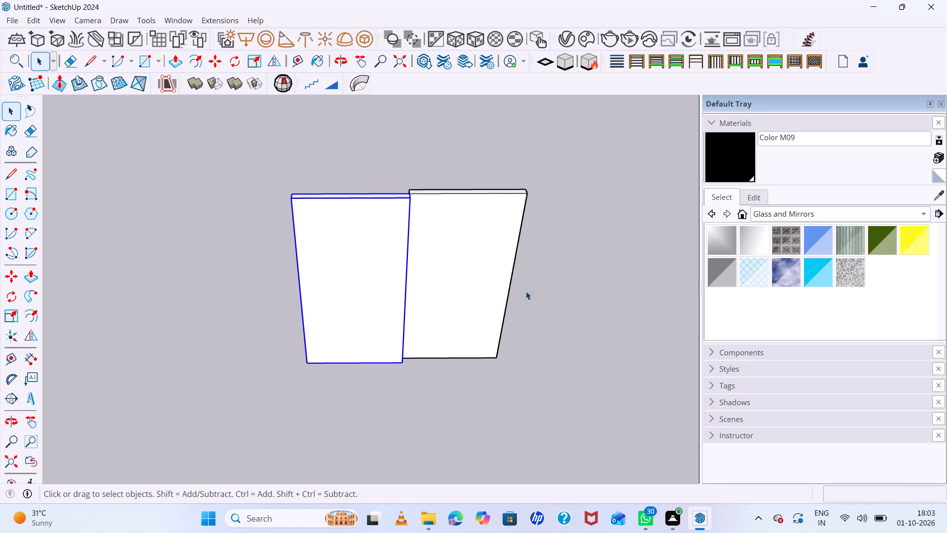
Select both staggered sliding panels together.
left_click_drag(582, 160, 246, 403)
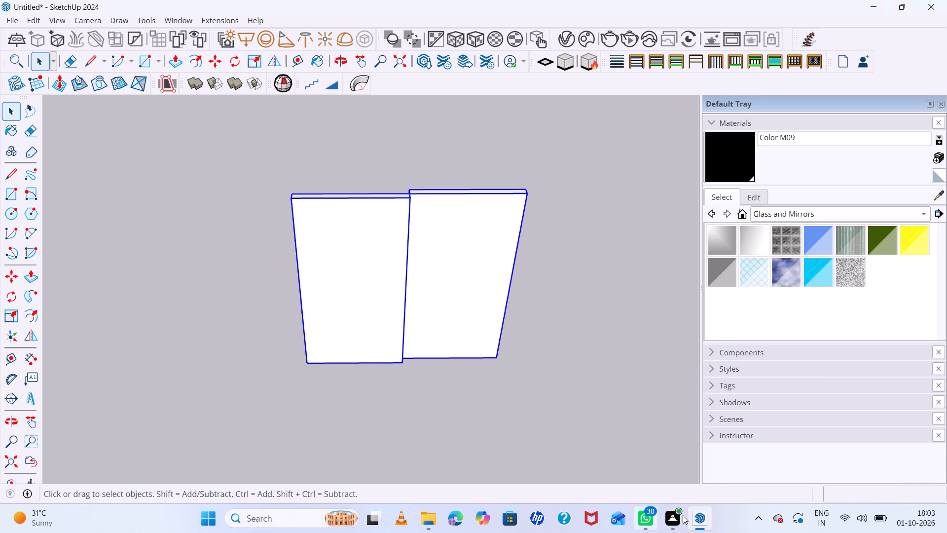
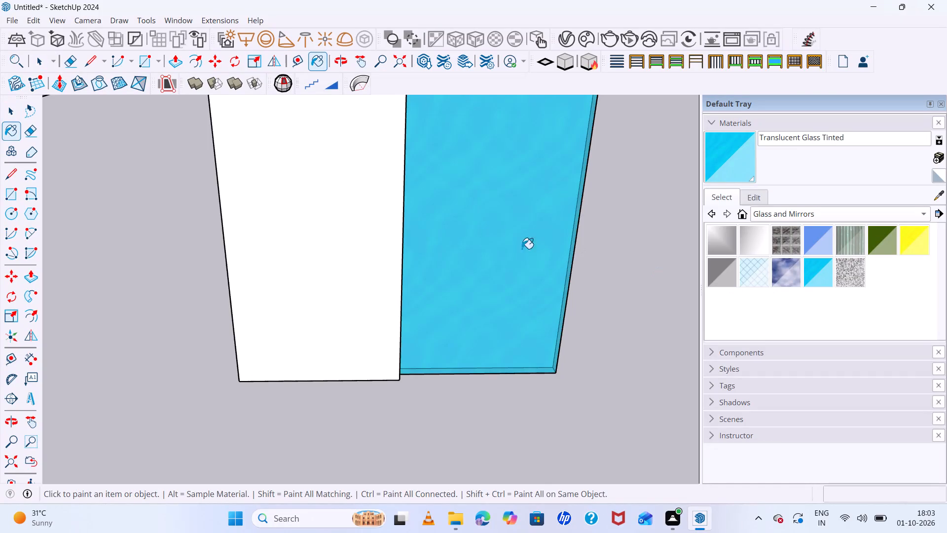
Paint the remaining unpainted sliding panel with Translucent Glass Tinted.
left_click(316, 267)
Select both tinted sliding panels and make them into one group.
scroll(427, 357, "down", 6)
middle_click_drag(442, 370, 545, 349)
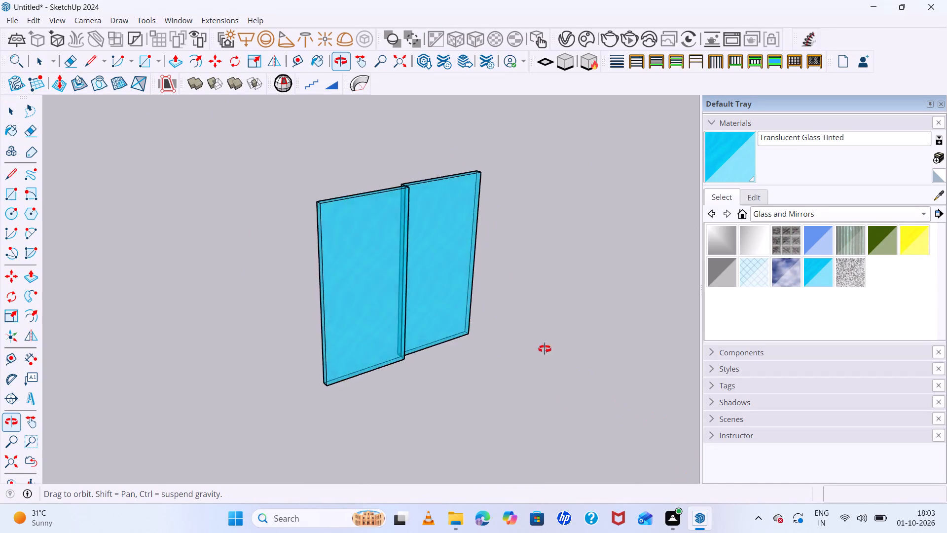
middle_click_drag(545, 349, 336, 345)
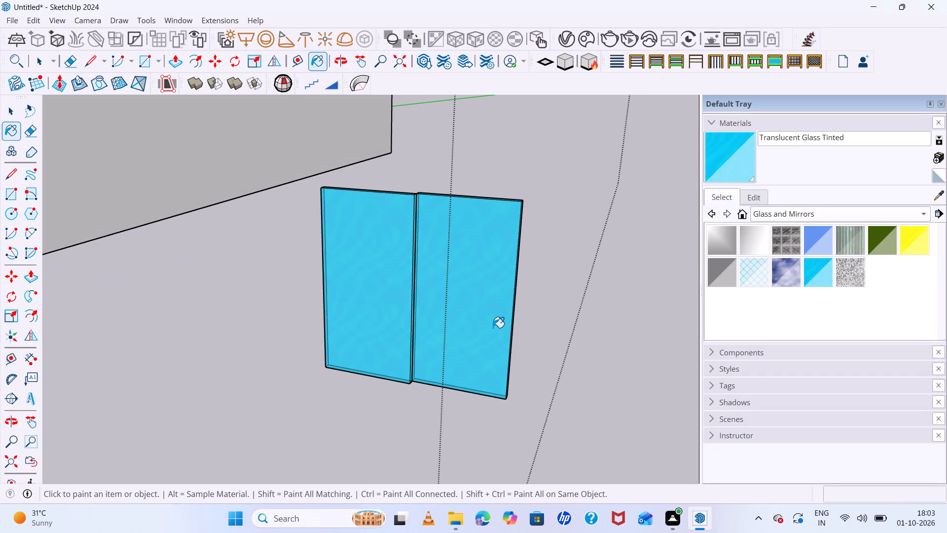
key("space")
triple_click(451, 325)
left_click(577, 263)
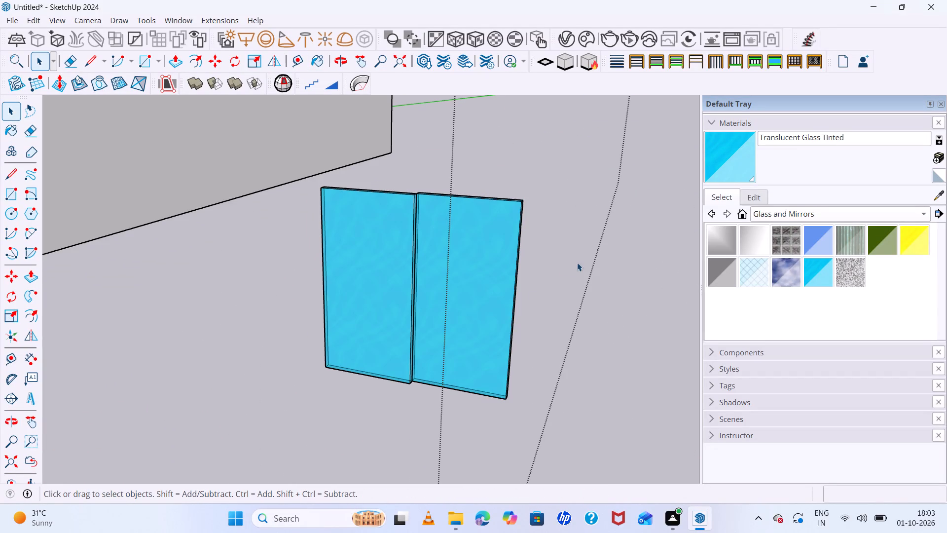
left_click(437, 274, "shift")
left_click(388, 280, "shift")
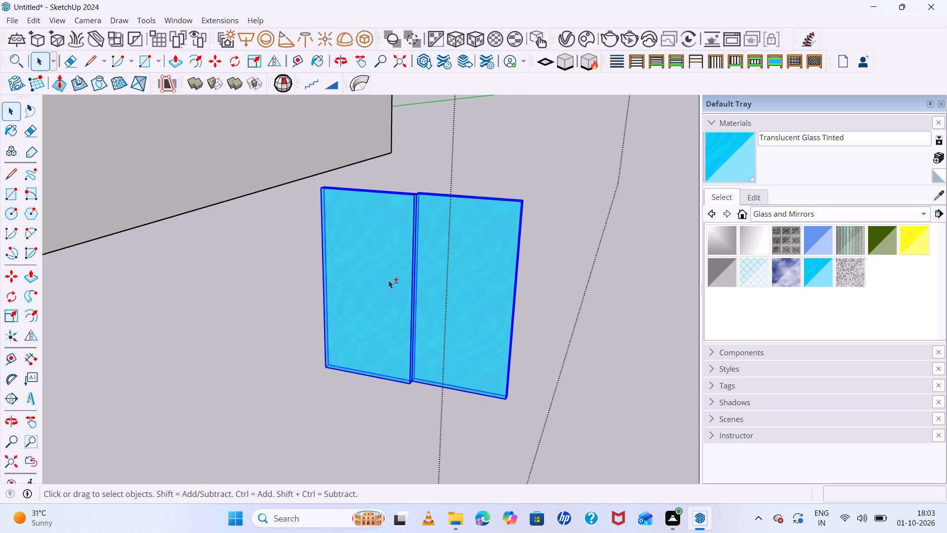
right_click(392, 279)
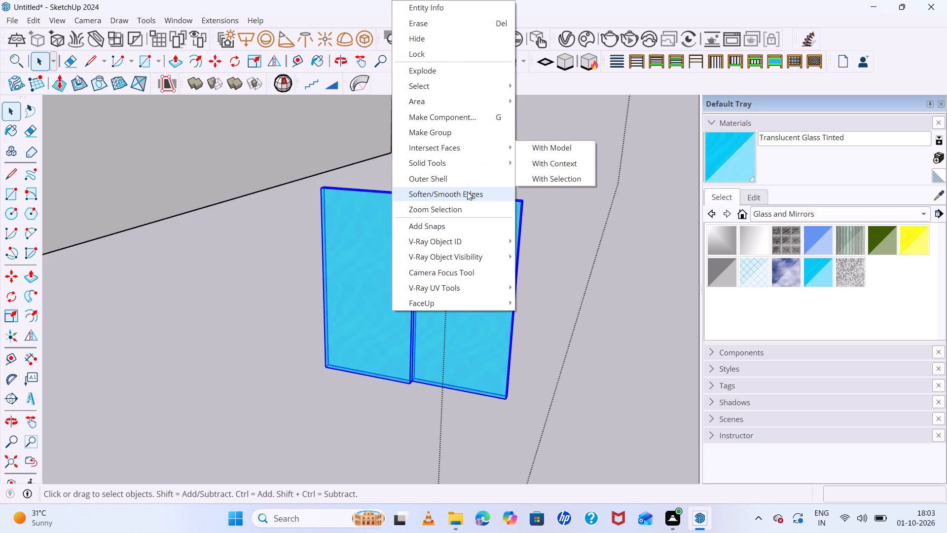
left_click(459, 137)
Move the panel group by a bottom corner about 27' 5", setting it in front of the wall beneath the ground-floor window outline.
middle_click_drag(369, 288, 447, 320)
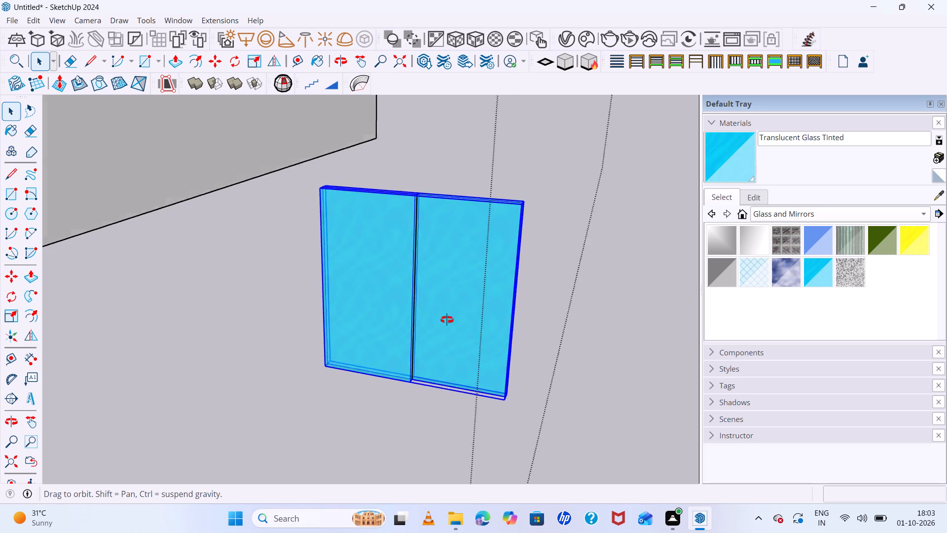
middle_click_drag(447, 320, 649, 340)
key("m")
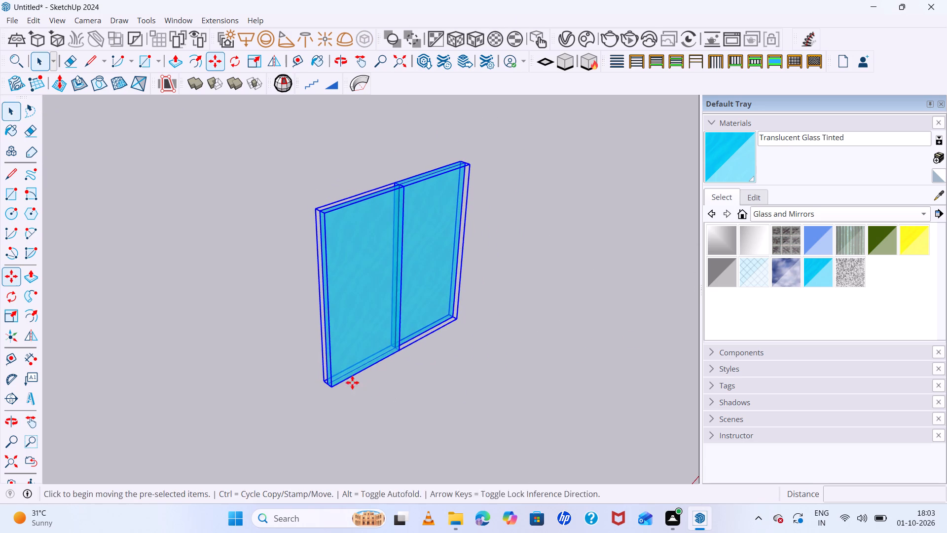
scroll(287, 367, "up", 12)
left_click(360, 408)
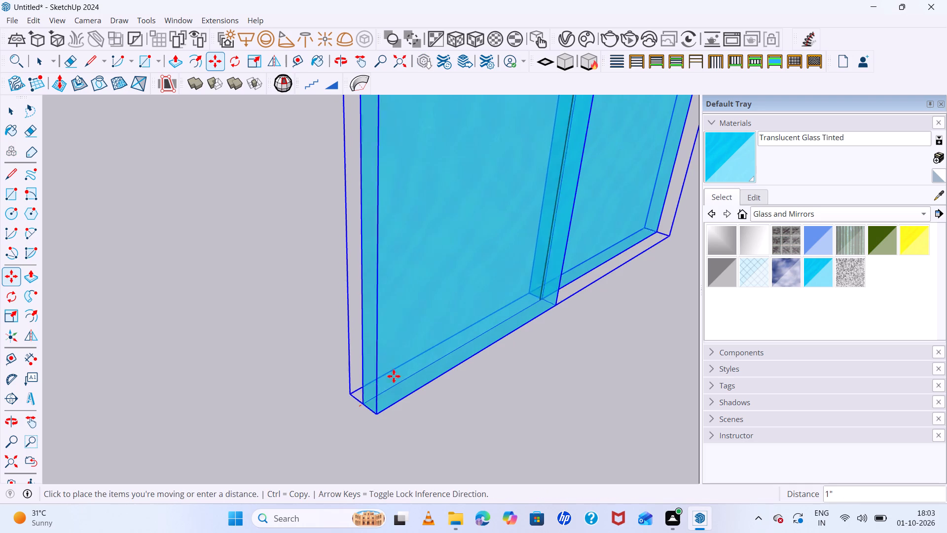
scroll(427, 351, "down", 20)
scroll(427, 351, "down", 4)
scroll(504, 360, "down", 6)
middle_click_drag(493, 363, 479, 340)
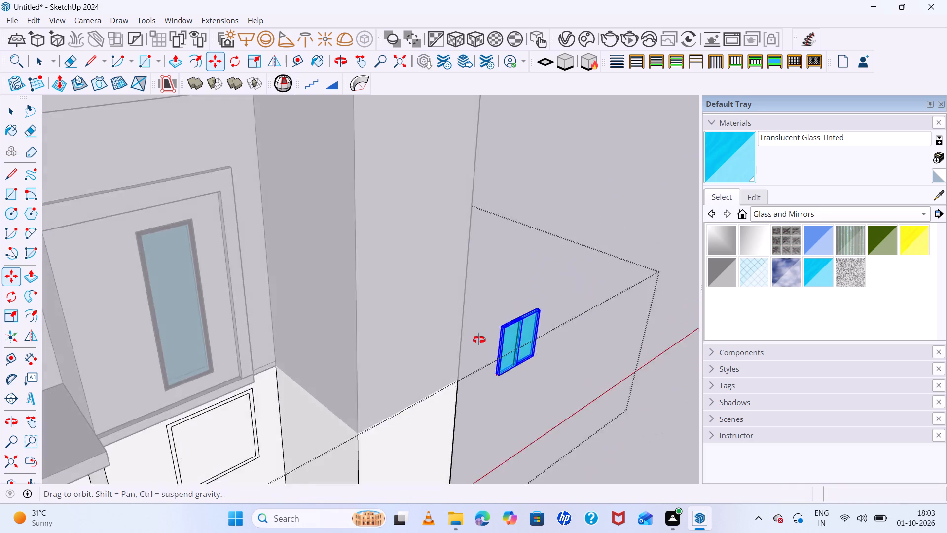
middle_click_drag(479, 340, 454, 274)
scroll(454, 274, "down", 6)
scroll(306, 407, "up", 10)
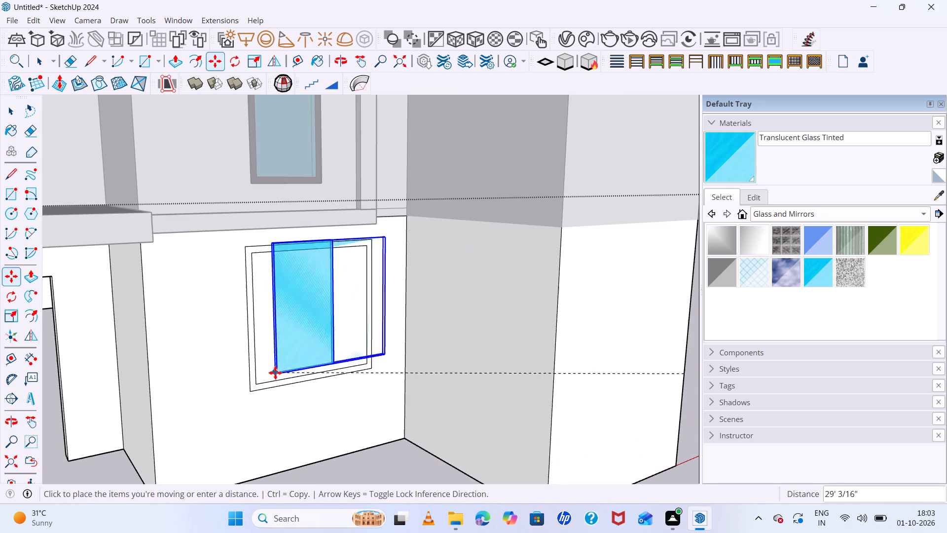
left_click(305, 481)
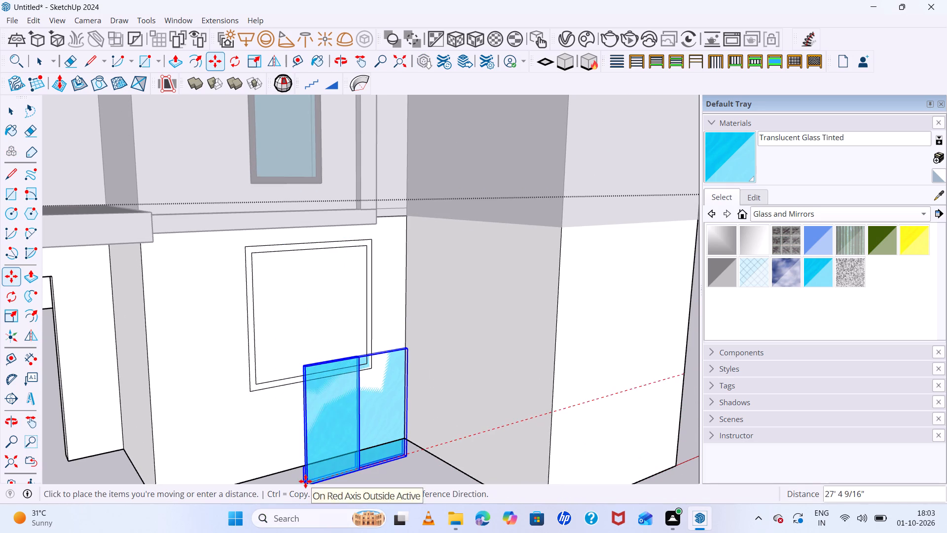
Cut out the wall face inside the inner outline of the ground-floor window, leaving an opening.
key("space")
left_click(330, 294)
key("ctrl+x")
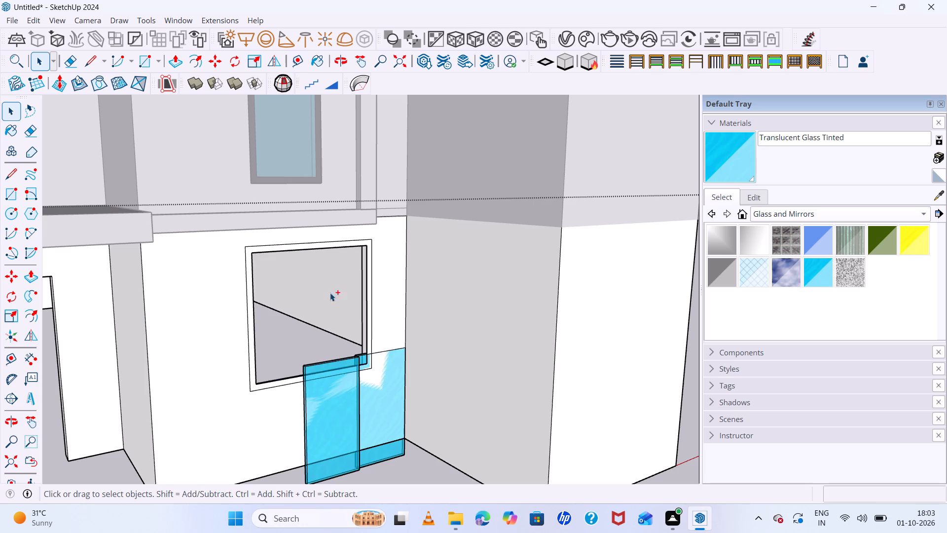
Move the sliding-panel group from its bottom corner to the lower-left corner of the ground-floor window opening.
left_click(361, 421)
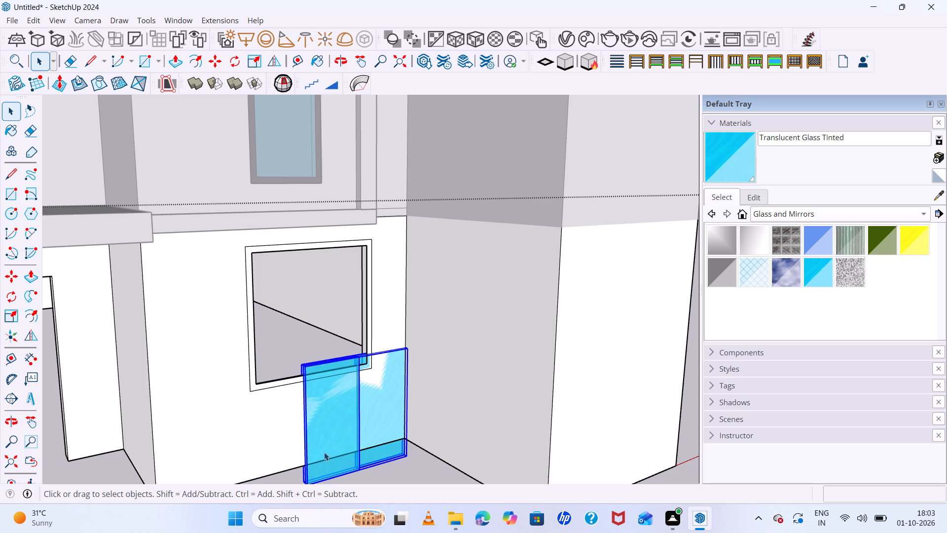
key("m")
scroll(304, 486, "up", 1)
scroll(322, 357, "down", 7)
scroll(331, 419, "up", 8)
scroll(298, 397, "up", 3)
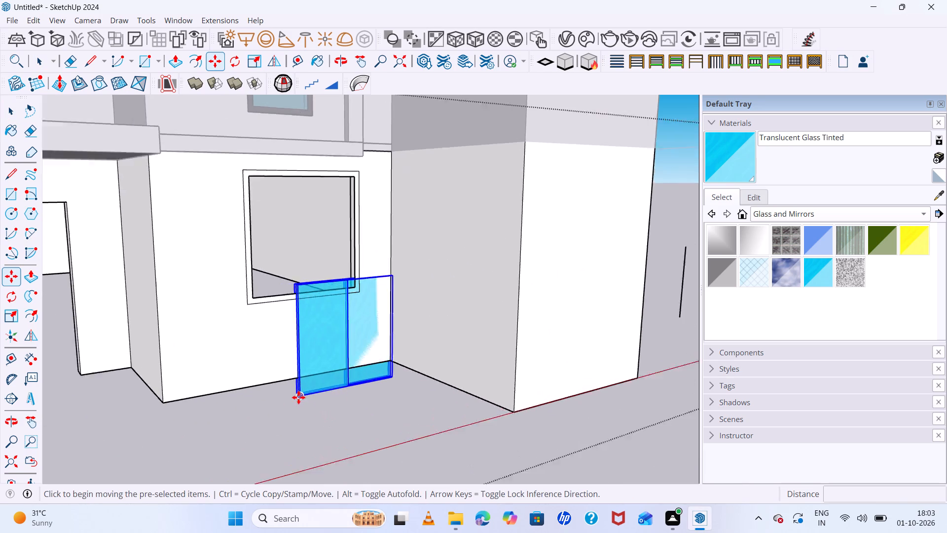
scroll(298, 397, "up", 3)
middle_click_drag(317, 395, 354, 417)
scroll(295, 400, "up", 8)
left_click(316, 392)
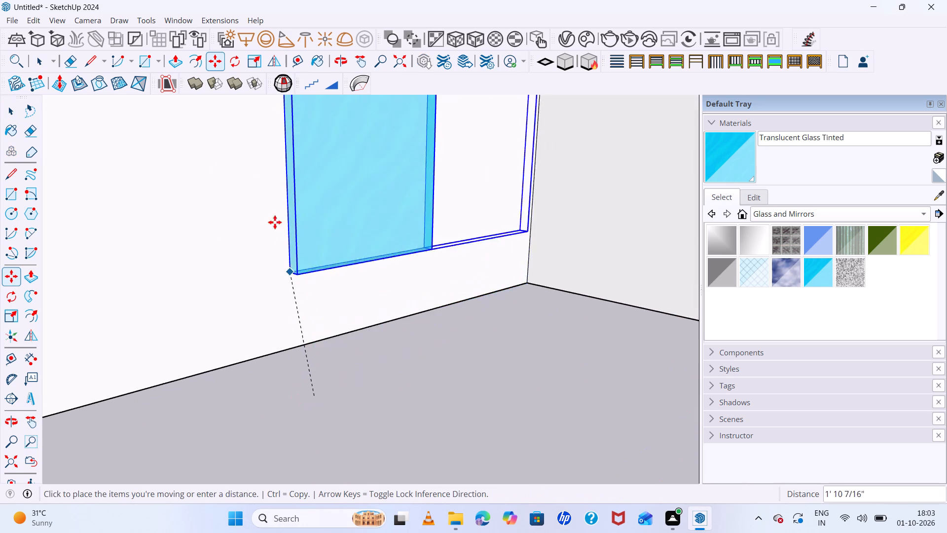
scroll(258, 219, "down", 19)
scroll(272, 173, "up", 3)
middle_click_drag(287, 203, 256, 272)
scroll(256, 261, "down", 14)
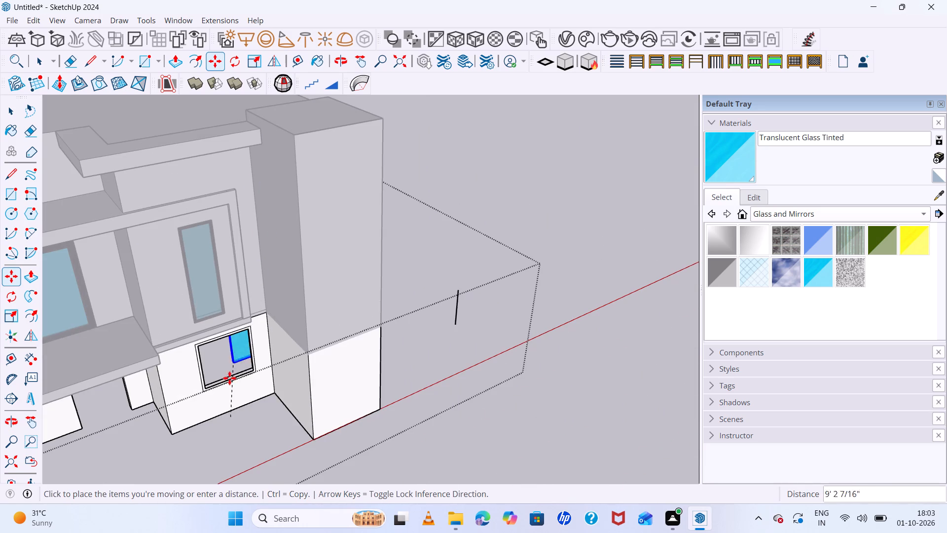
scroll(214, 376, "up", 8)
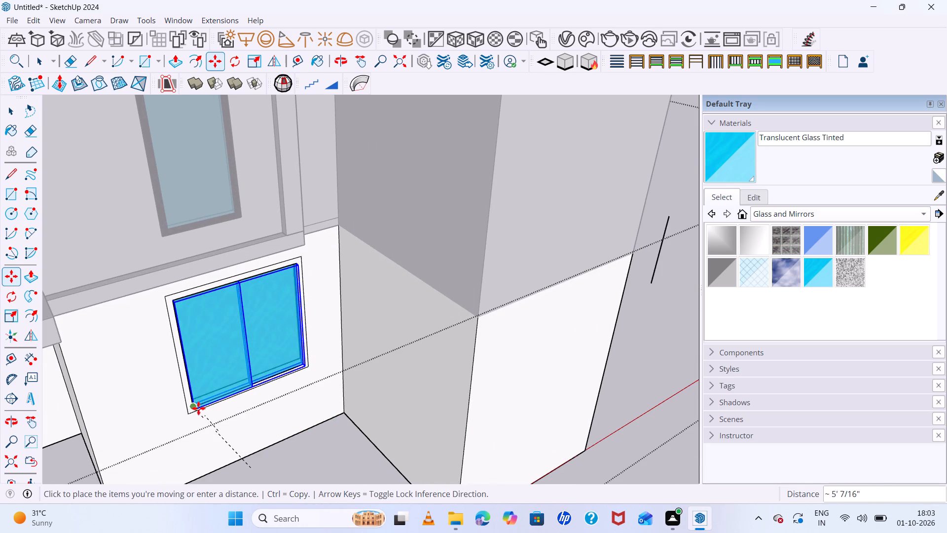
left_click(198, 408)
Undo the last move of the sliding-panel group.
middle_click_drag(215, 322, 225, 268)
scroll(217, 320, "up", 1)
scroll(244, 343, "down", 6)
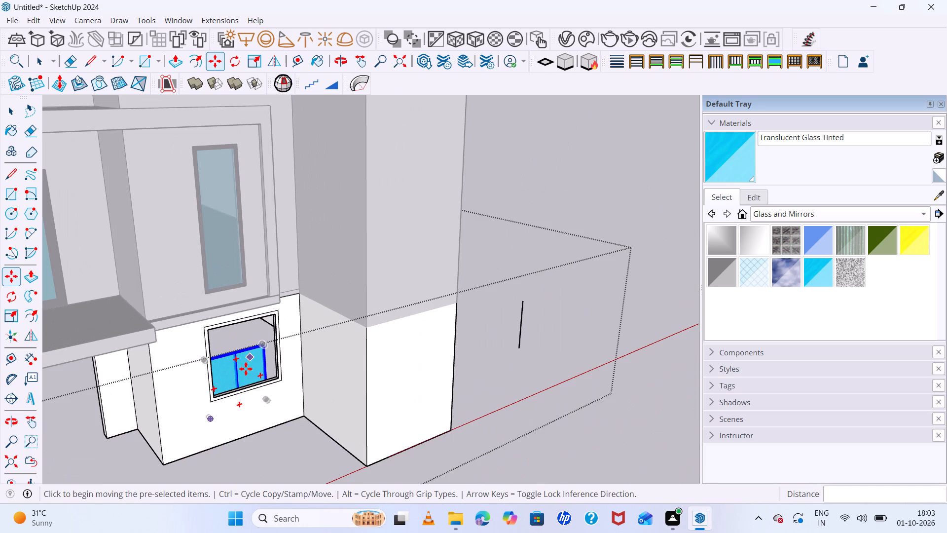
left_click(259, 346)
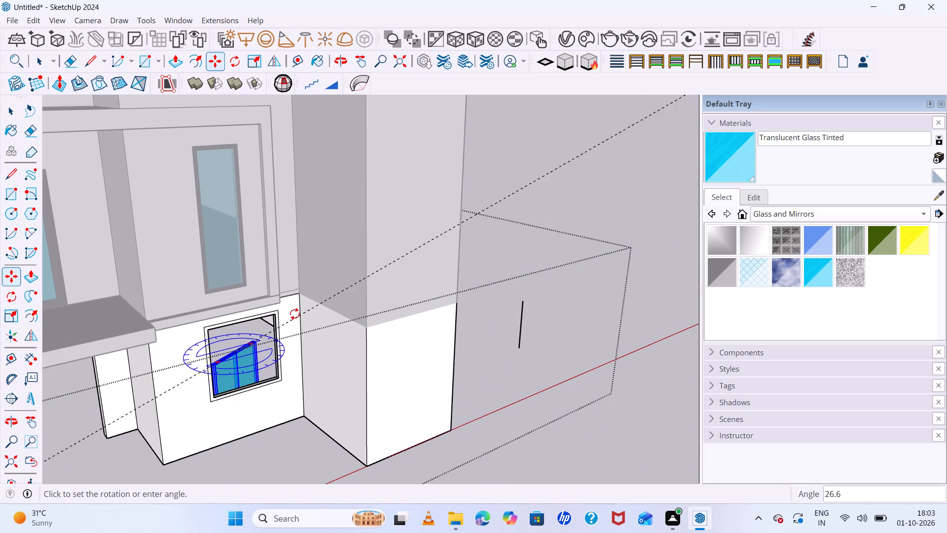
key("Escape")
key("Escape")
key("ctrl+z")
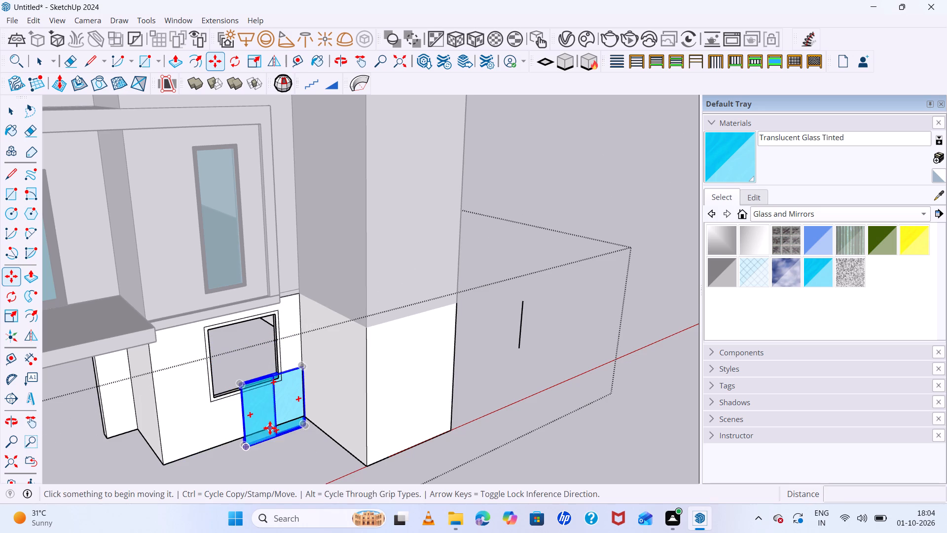
Move the sliding-panel group by its bottom-left corner onto the lower-left corner of the ground-floor window opening, and deselect it.
scroll(226, 419, "up", 7)
scroll(330, 349, "up", 1)
scroll(332, 347, "down", 6)
middle_click_drag(363, 397, 372, 389)
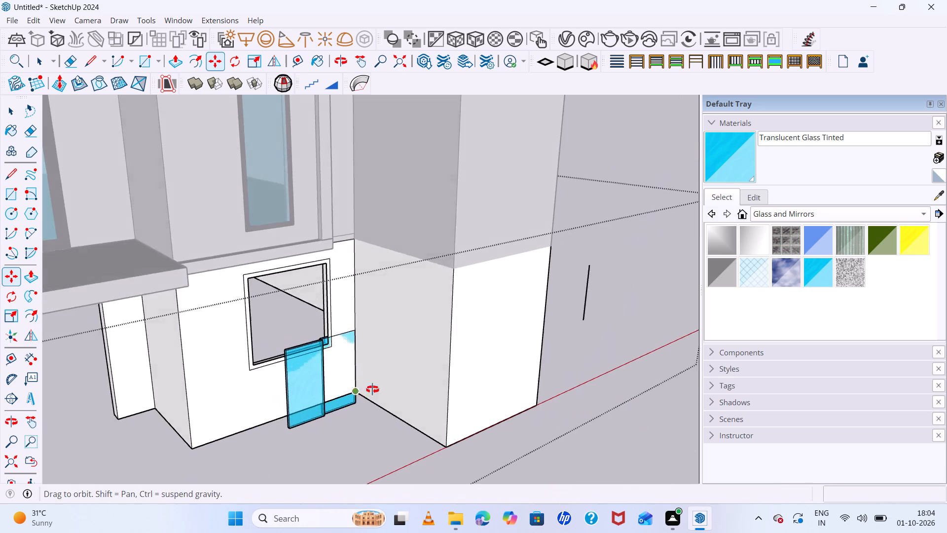
middle_click_drag(372, 389, 440, 336)
scroll(386, 343, "down", 7)
scroll(332, 387, "up", 15)
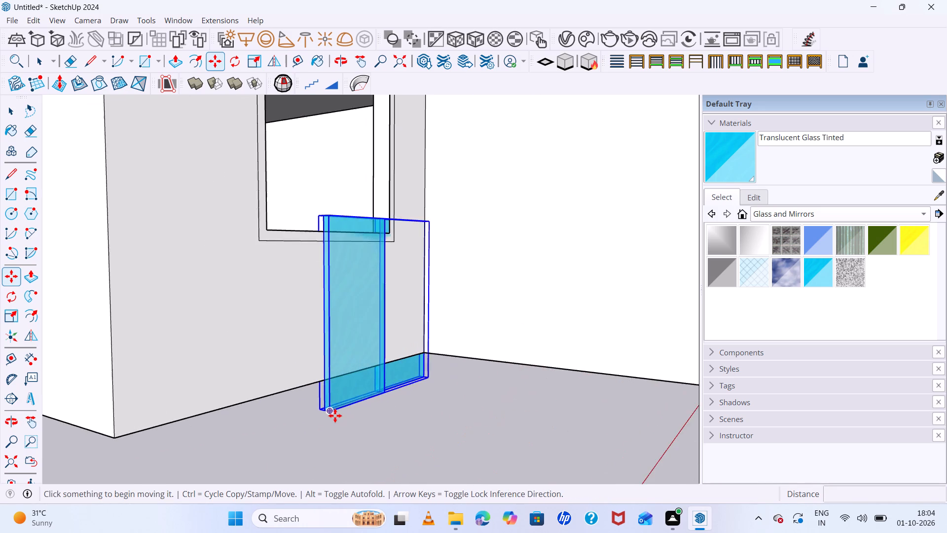
scroll(335, 416, "up", 6)
left_click(319, 403)
scroll(368, 274, "down", 12)
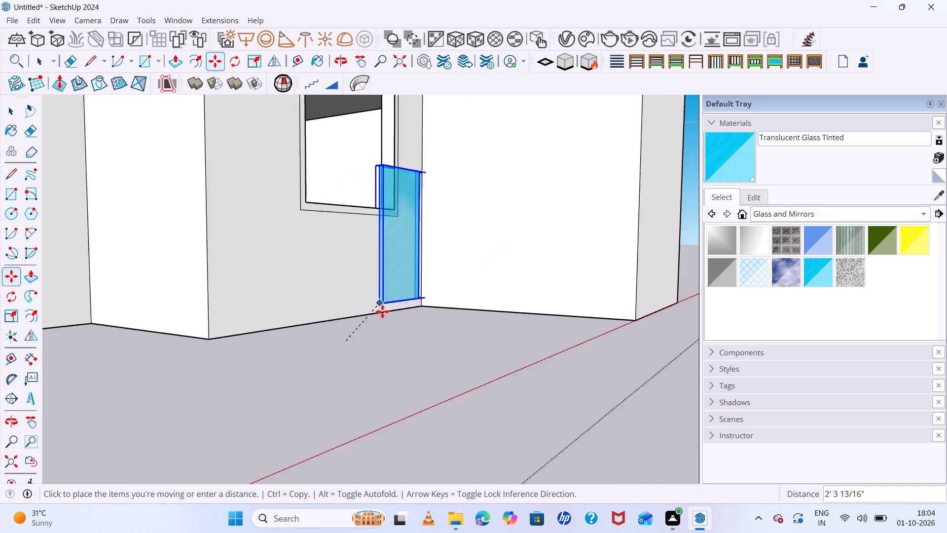
scroll(382, 311, "down", 1)
middle_click_drag(385, 315, 342, 405)
scroll(346, 202, "up", 10)
scroll(317, 244, "down", 6)
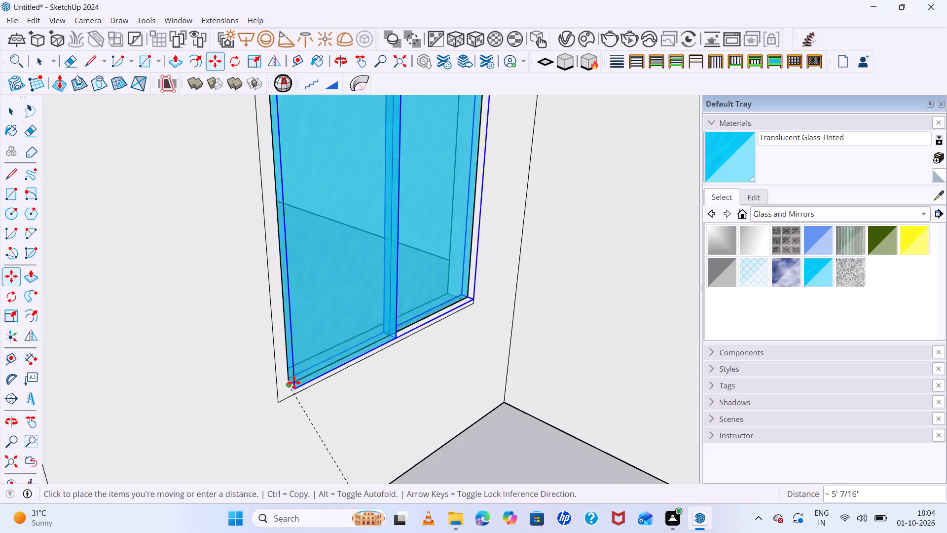
left_click(295, 380)
scroll(328, 358, "down", 12)
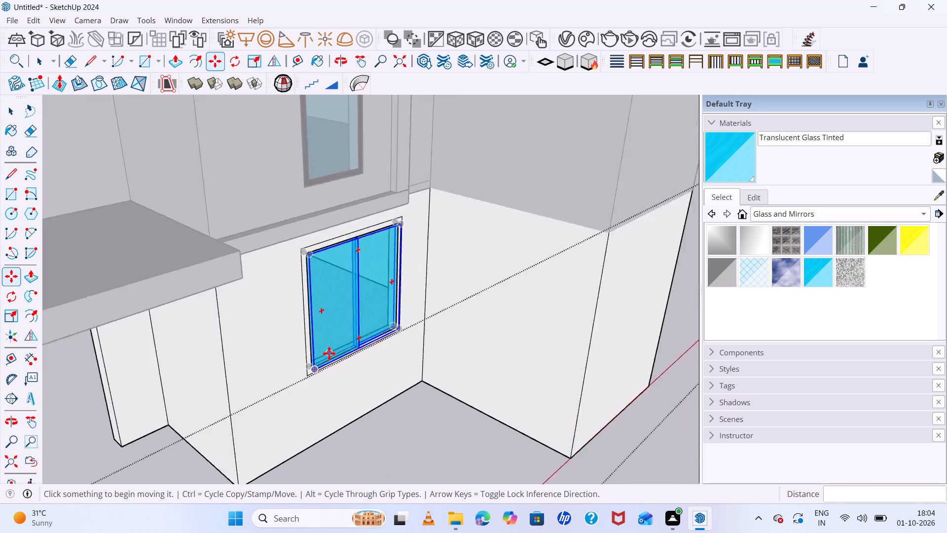
scroll(329, 353, "down", 1)
middle_click_drag(402, 362, 261, 215)
key("space")
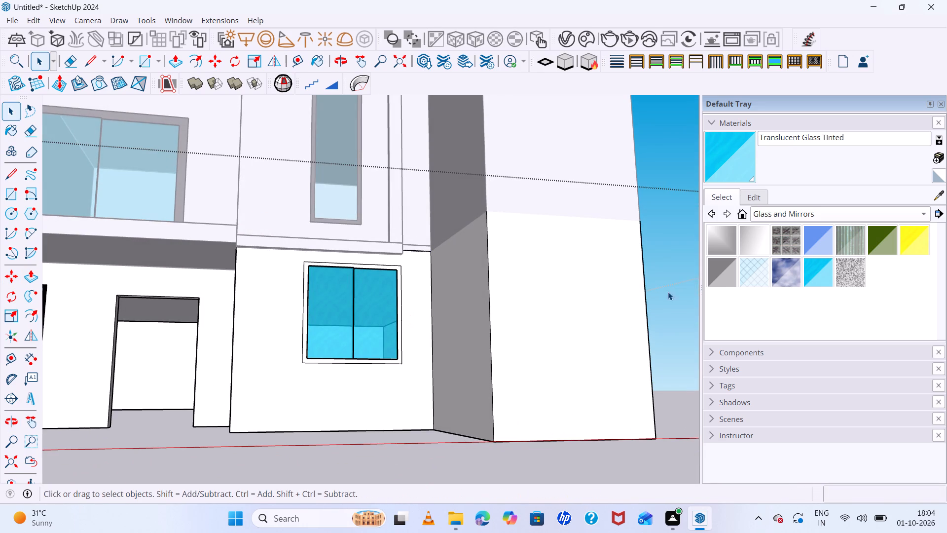
left_click(674, 246)
Sample the black Color M09 from the upper-floor window frame and paint the ground-floor window's frame with it.
left_click(943, 193)
left_click(360, 221)
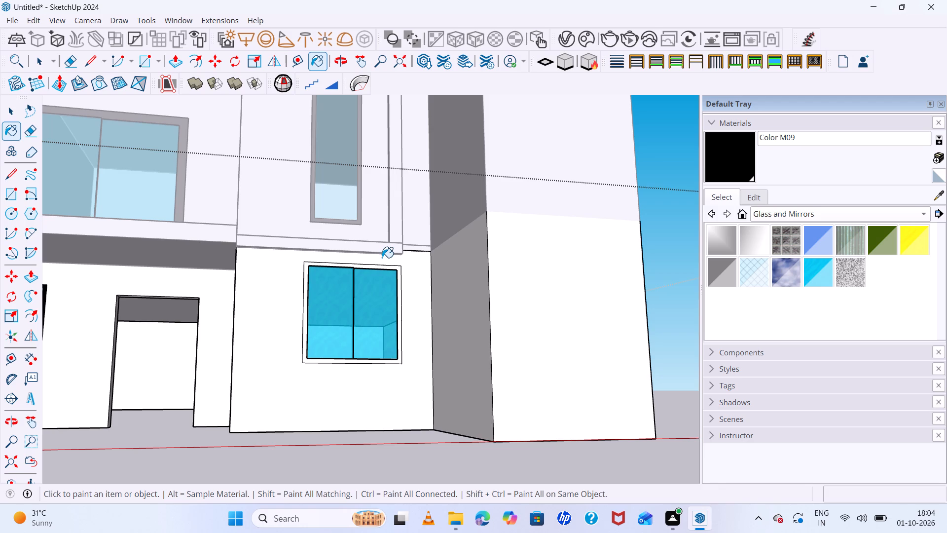
scroll(381, 291, "up", 7)
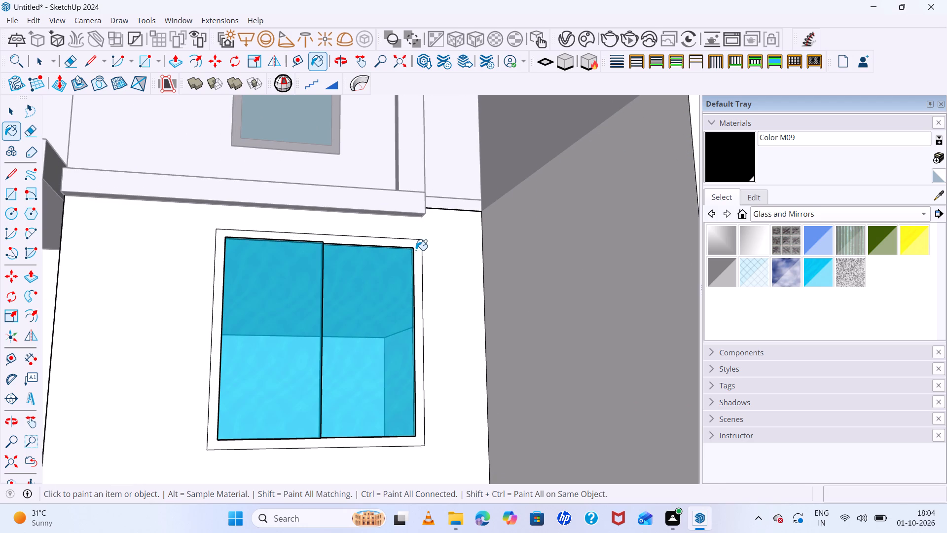
left_click(416, 250)
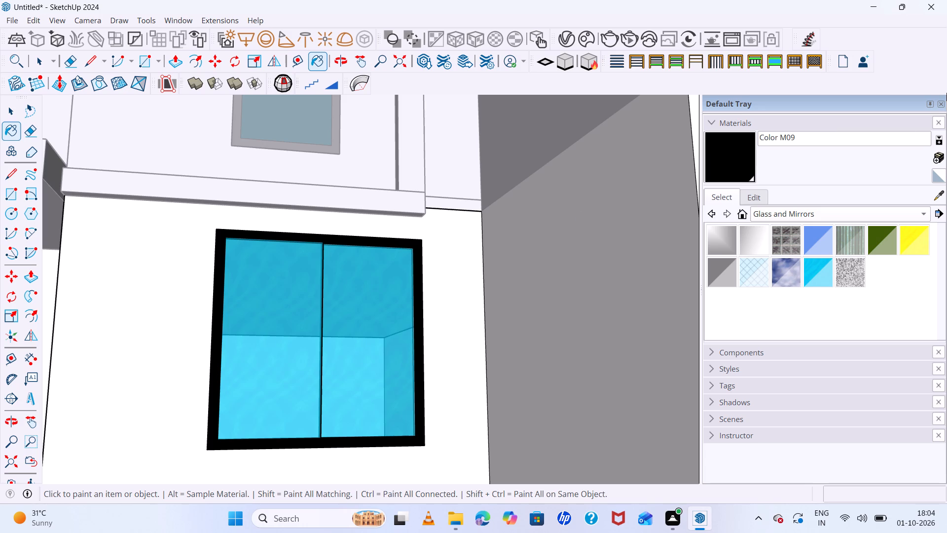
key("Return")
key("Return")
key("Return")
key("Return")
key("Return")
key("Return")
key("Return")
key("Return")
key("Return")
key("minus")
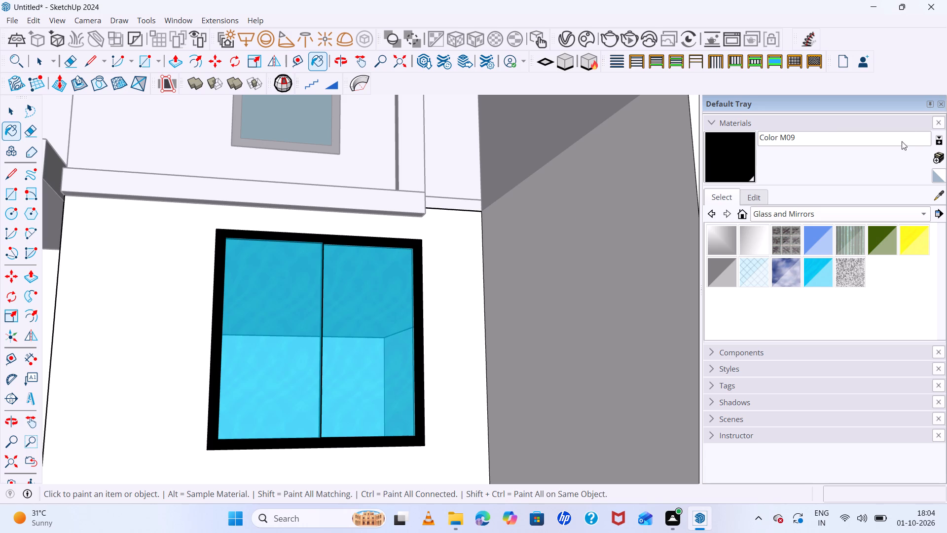
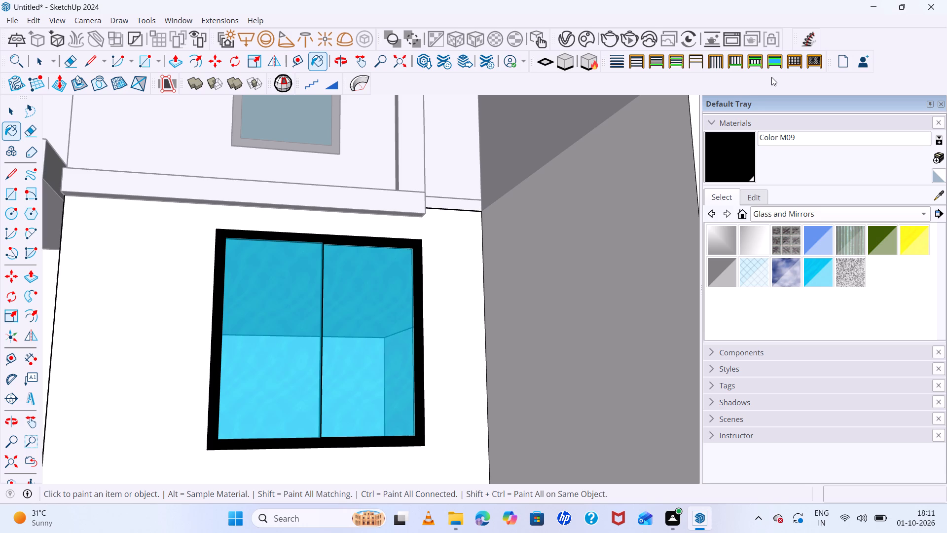
Delete the stray vertical line standing beside the tall block inside the ground-floor group, and close the group.
scroll(380, 189, "down", 4)
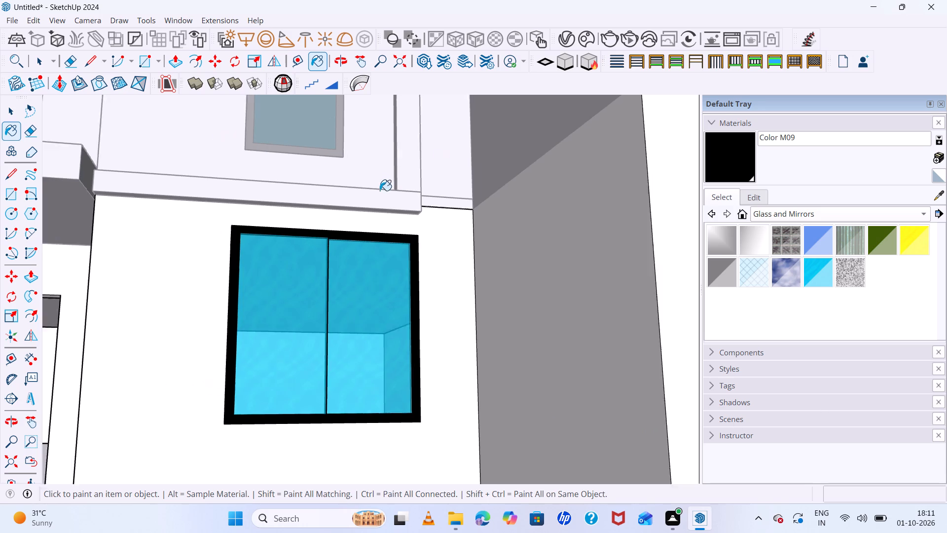
scroll(380, 190, "down", 4)
scroll(384, 189, "up", 1)
scroll(387, 191, "down", 10)
middle_click_drag(460, 217, 466, 343)
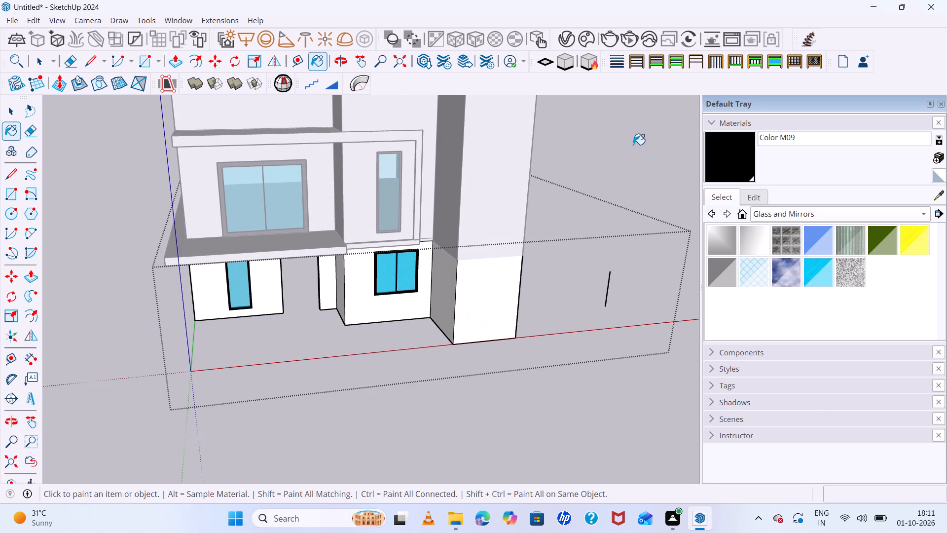
key("space")
key("space")
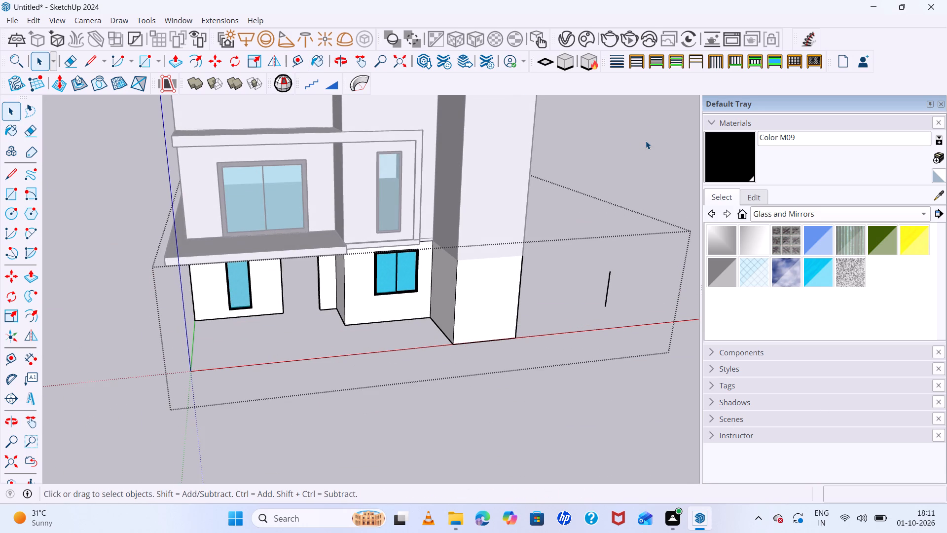
left_click(641, 159)
scroll(535, 314, "down", 8)
middle_click_drag(675, 339, 643, 254)
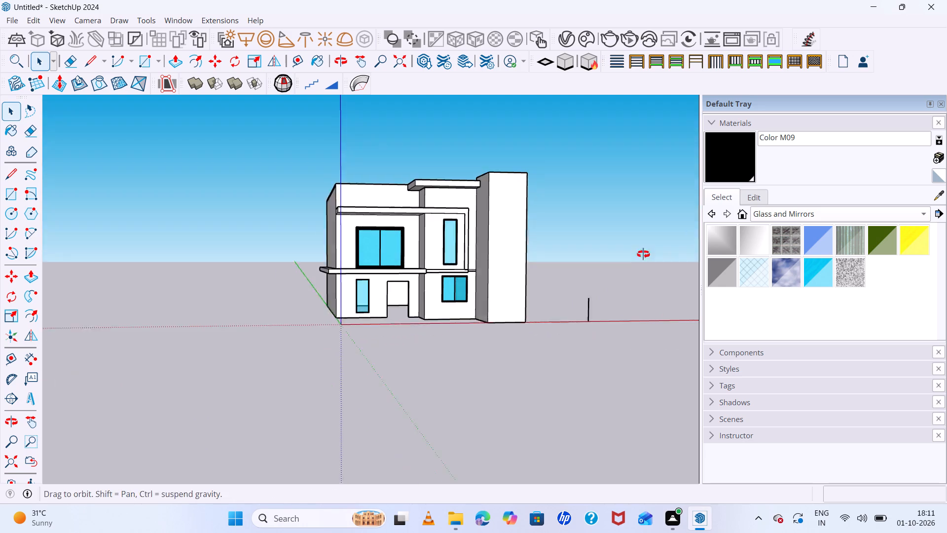
middle_click_drag(643, 254, 643, 254)
scroll(610, 307, "up", 7)
left_click_drag(596, 270, 539, 365)
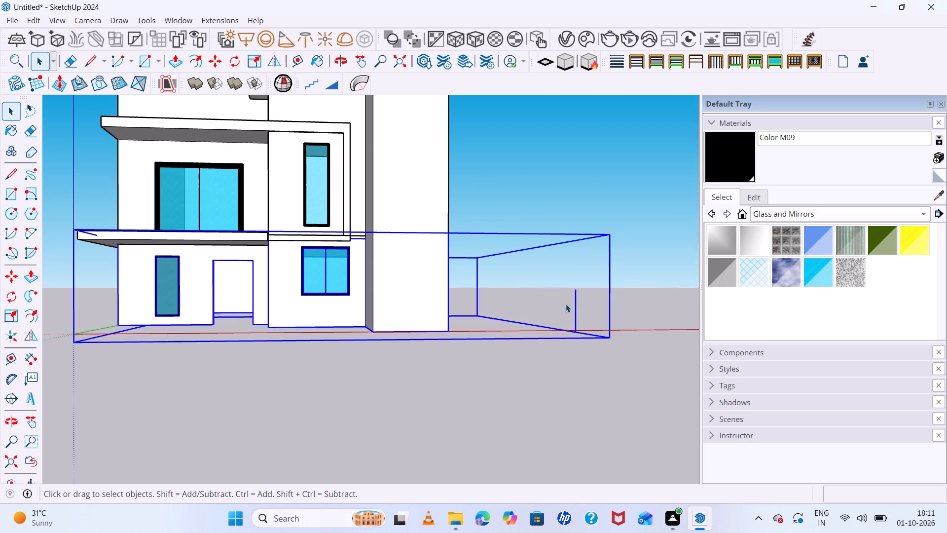
double_click(573, 302)
double_click(576, 302)
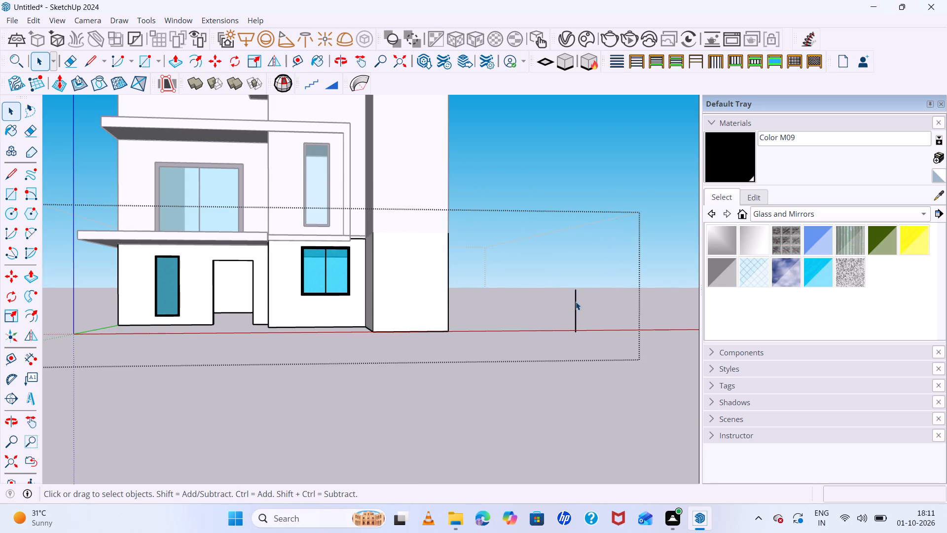
left_click(576, 302)
key("Delete")
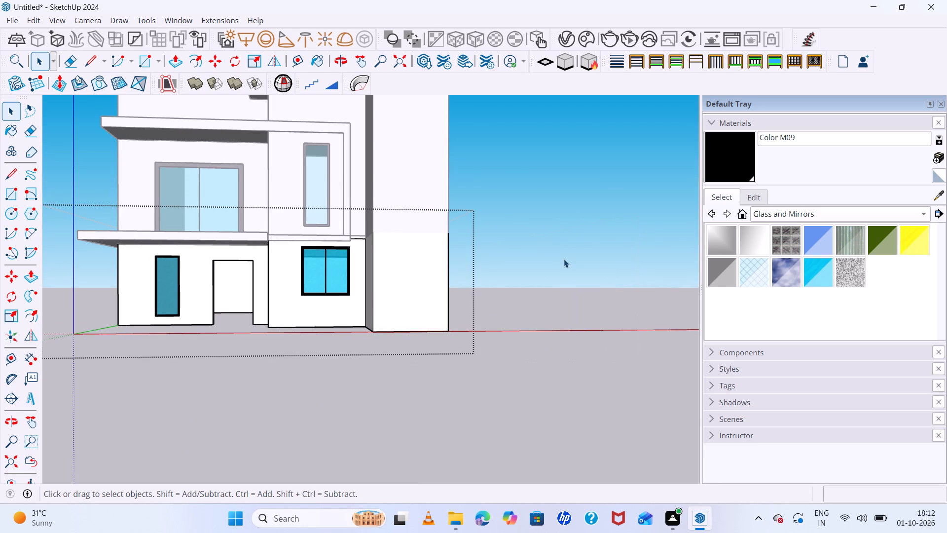
left_click(580, 368)
Examine the house exterior from the front, sides, above and below.
scroll(434, 330, "down", 10)
middle_click_drag(453, 363, 451, 374)
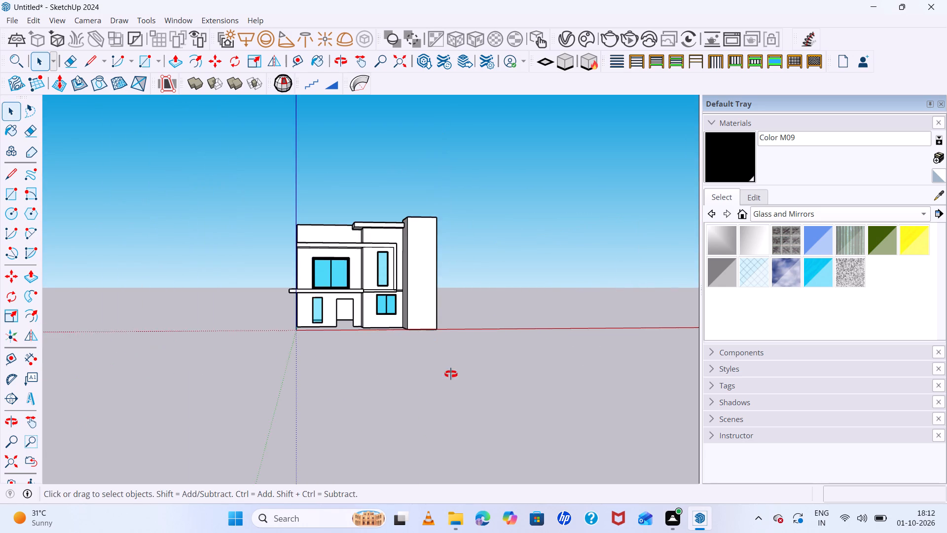
middle_click_drag(451, 374, 420, 481)
scroll(323, 238, "up", 12)
scroll(531, 330, "up", 1)
middle_click_drag(531, 328, 537, 229)
scroll(485, 385, "up", 8)
scroll(485, 385, "down", 20)
scroll(485, 385, "down", 1)
middle_click_drag(509, 392, 516, 328)
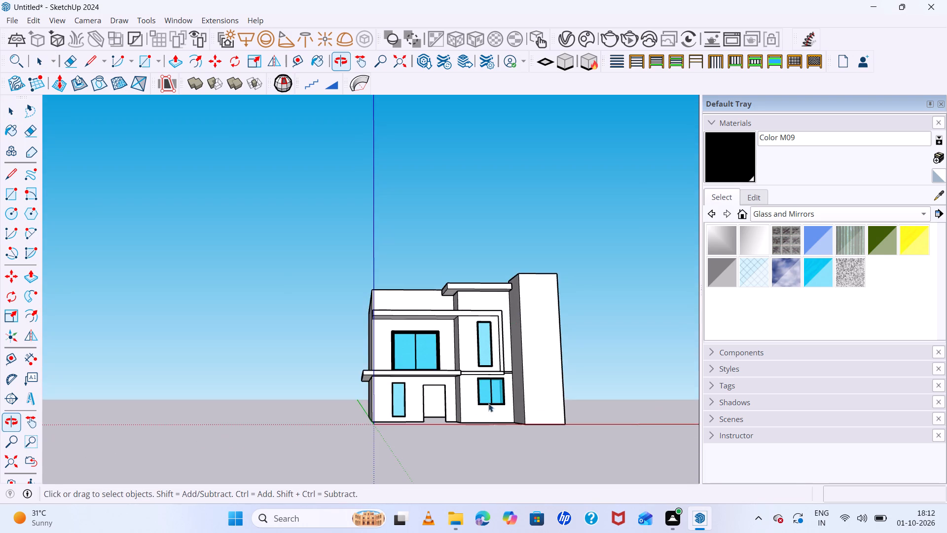
scroll(472, 420, "up", 15)
scroll(425, 397, "down", 20)
scroll(425, 397, "down", 1)
middle_click_drag(520, 408, 512, 432)
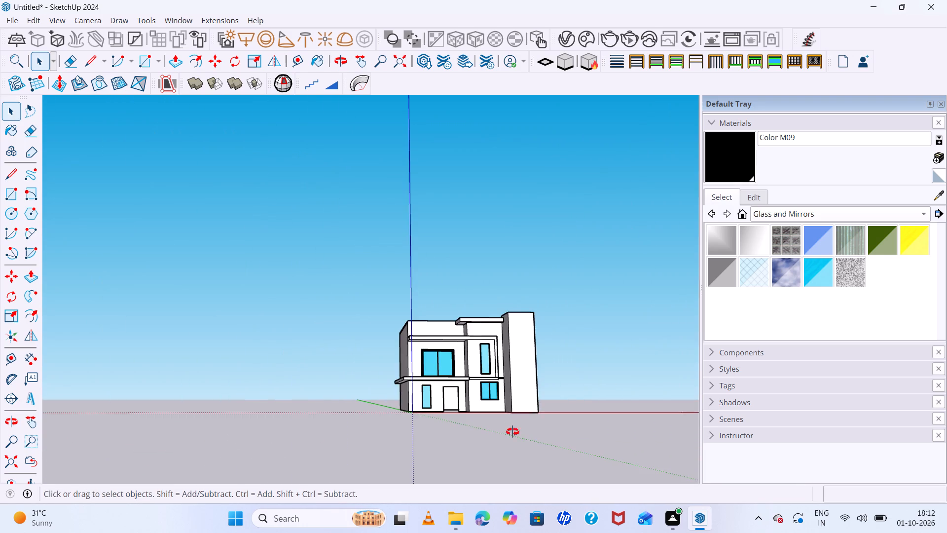
middle_click_drag(512, 432, 505, 481)
scroll(496, 364, "up", 14)
middle_click_drag(483, 393, 684, 381)
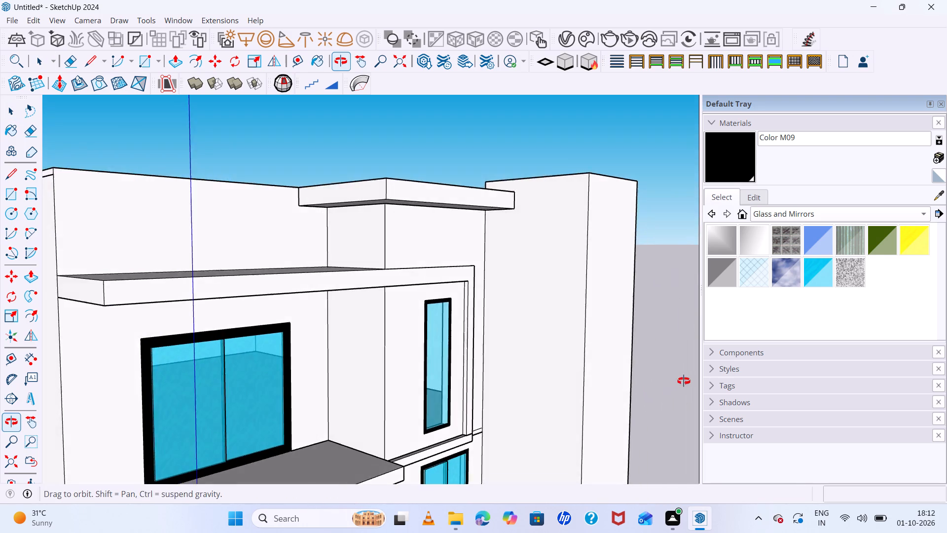
middle_click_drag(684, 381, 753, 379)
scroll(539, 357, "down", 6)
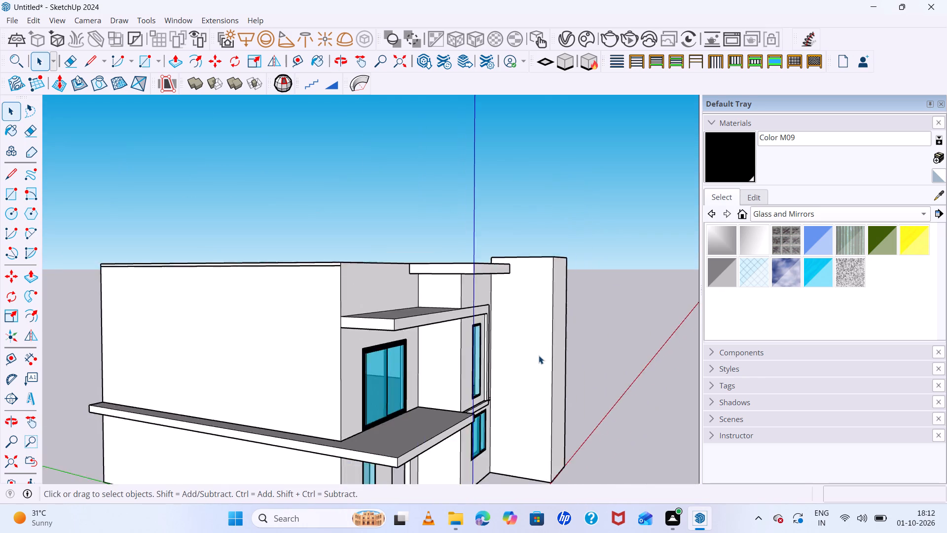
scroll(539, 355, "down", 6)
middle_click_drag(583, 349, 488, 366)
scroll(470, 377, "up", 6)
middle_click_drag(544, 380, 475, 260)
scroll(533, 340, "up", 1)
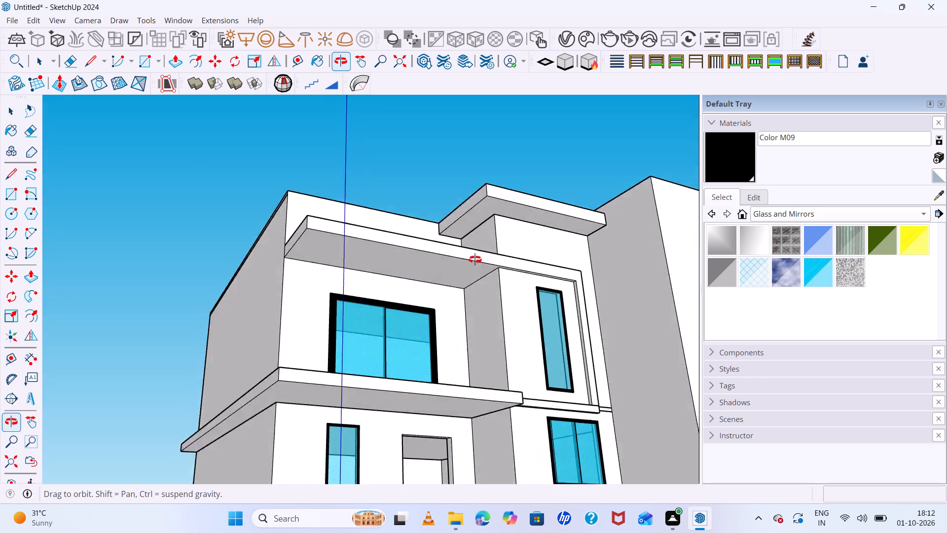
middle_click_drag(475, 260, 355, 354)
scroll(360, 359, "down", 12)
middle_click_drag(395, 360, 534, 289)
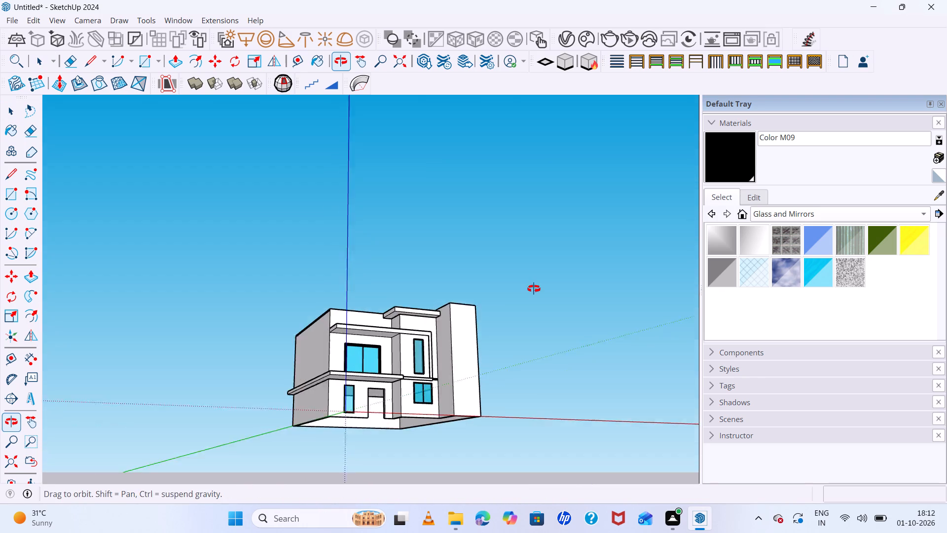
middle_click_drag(534, 289, 479, 358)
scroll(406, 410, "up", 8)
scroll(406, 393, "down", 13)
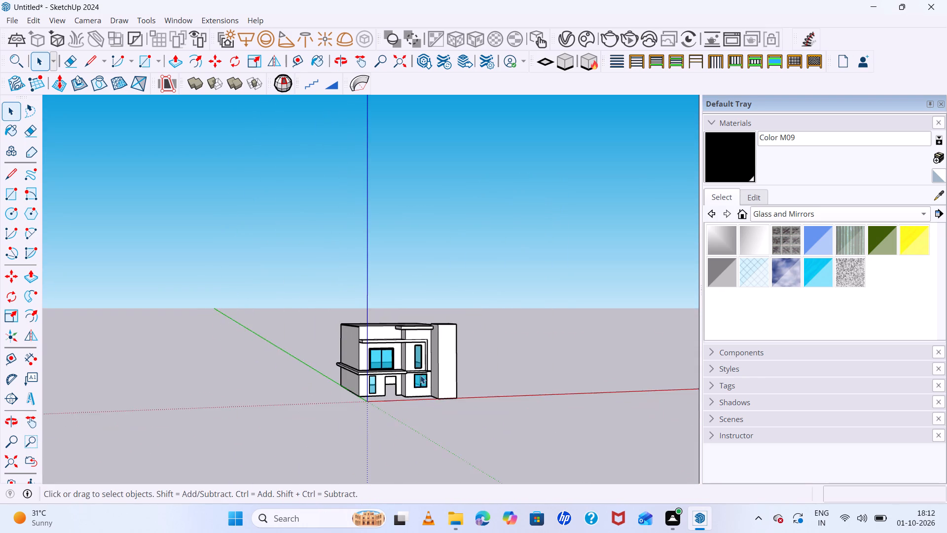
middle_click_drag(422, 375, 434, 504)
scroll(434, 503, "up", 1)
Open the upper-floor group and examine the joint between the two storeys along the tall block's side wall.
left_click(413, 278)
scroll(419, 302, "up", 6)
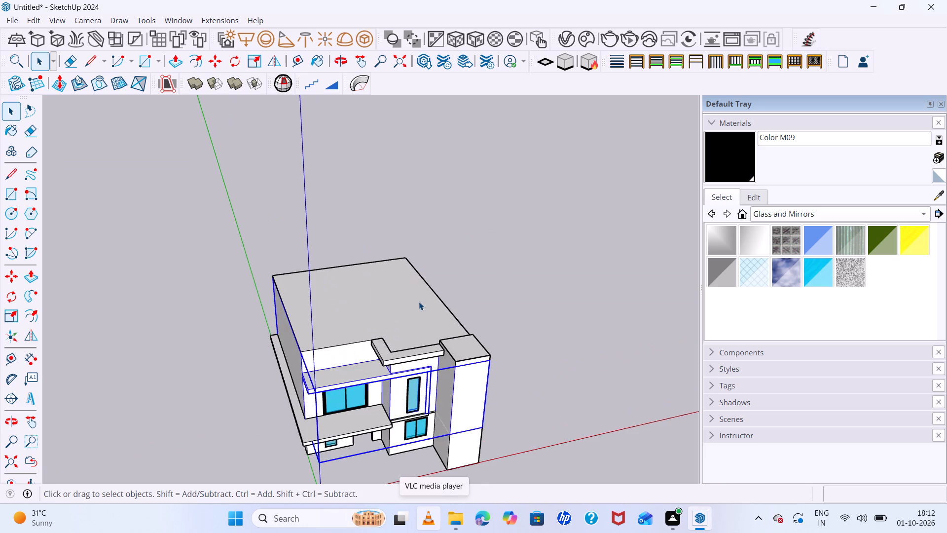
double_click(419, 302)
scroll(419, 302, "up", 4)
left_click(419, 302)
middle_click_drag(471, 331, 451, 194)
scroll(451, 190, "up", 1)
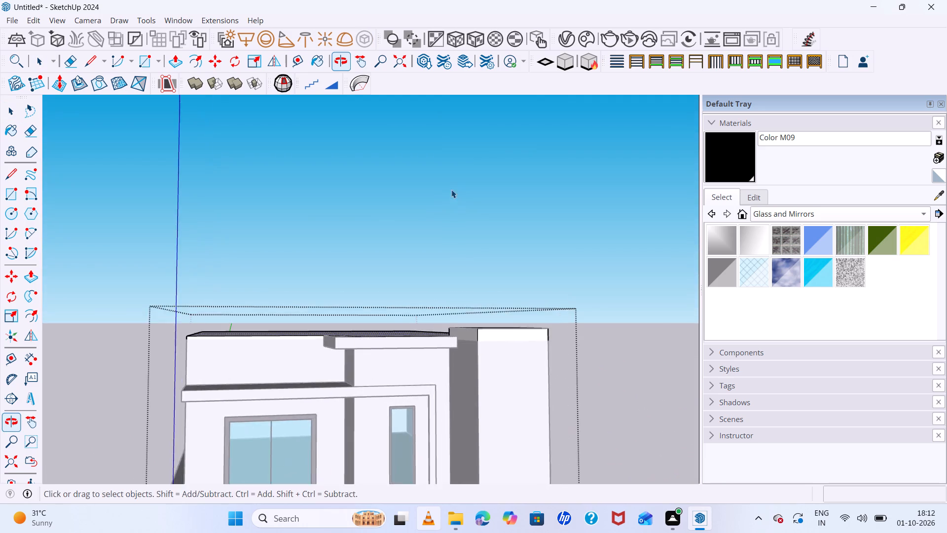
scroll(447, 207, "down", 6)
middle_click_drag(466, 264, 454, 176)
scroll(444, 314, "down", 7)
middle_click_drag(464, 304, 295, 314)
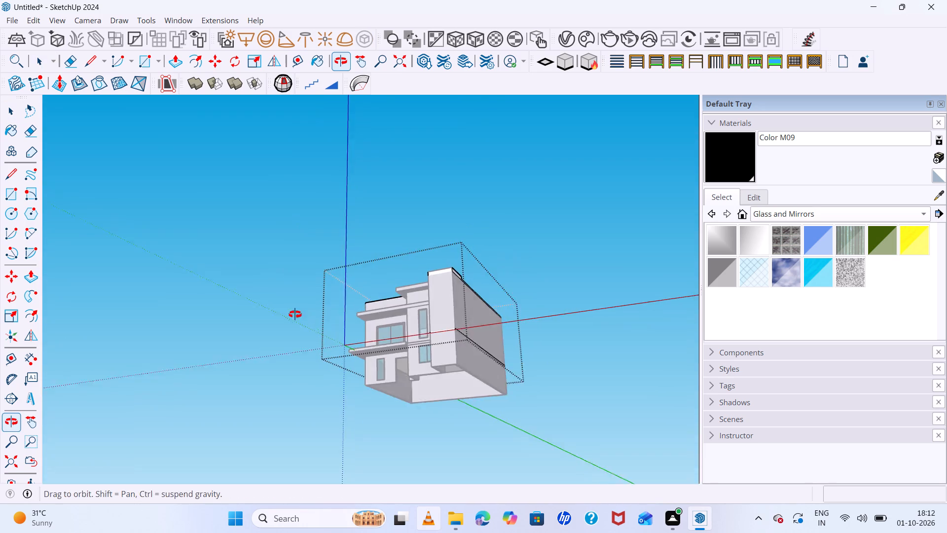
middle_click_drag(295, 314, 290, 316)
scroll(510, 332, "up", 7)
scroll(441, 348, "up", 6)
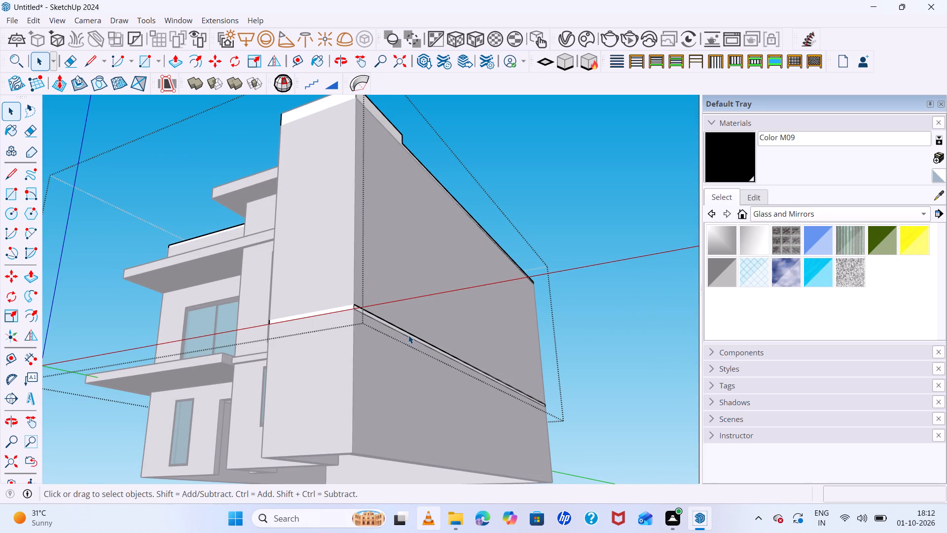
double_click(408, 336)
scroll(408, 335, "up", 5)
left_click(670, 270)
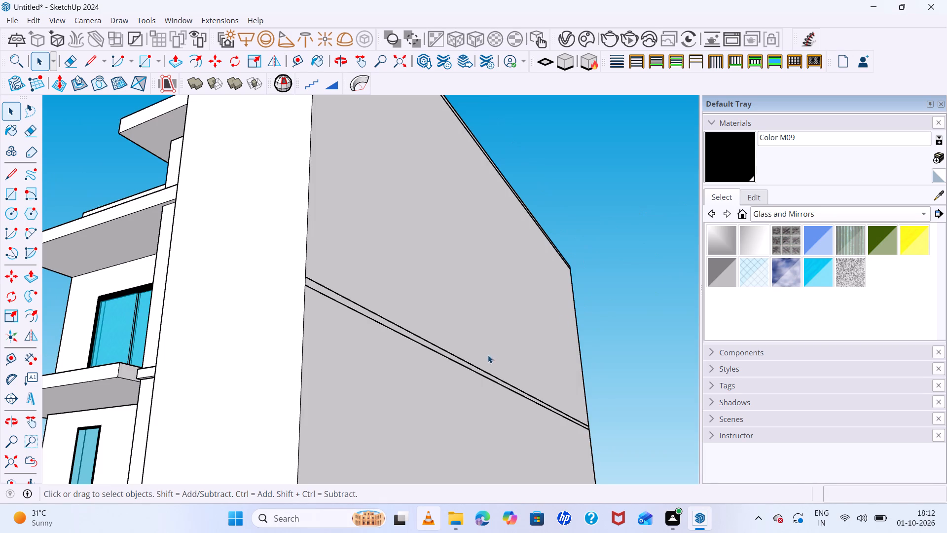
double_click(462, 360)
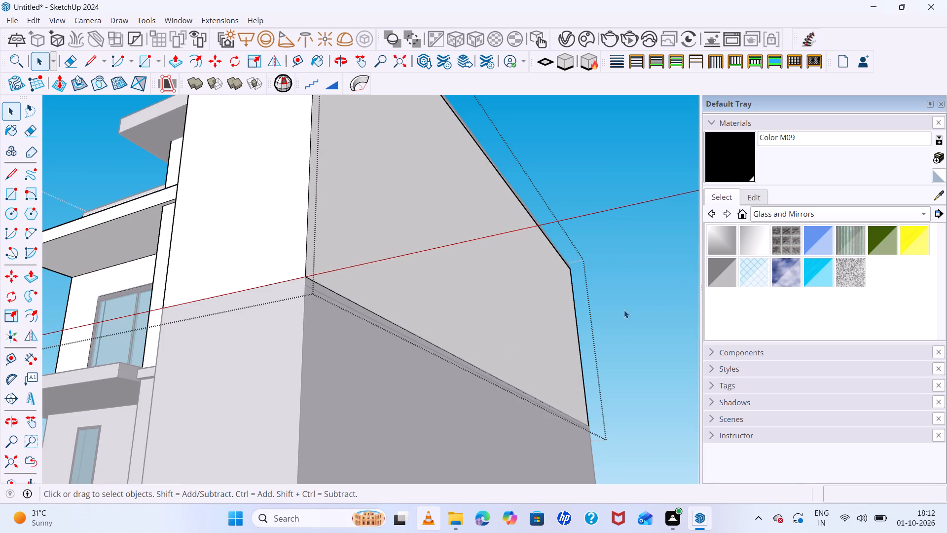
left_click(671, 275)
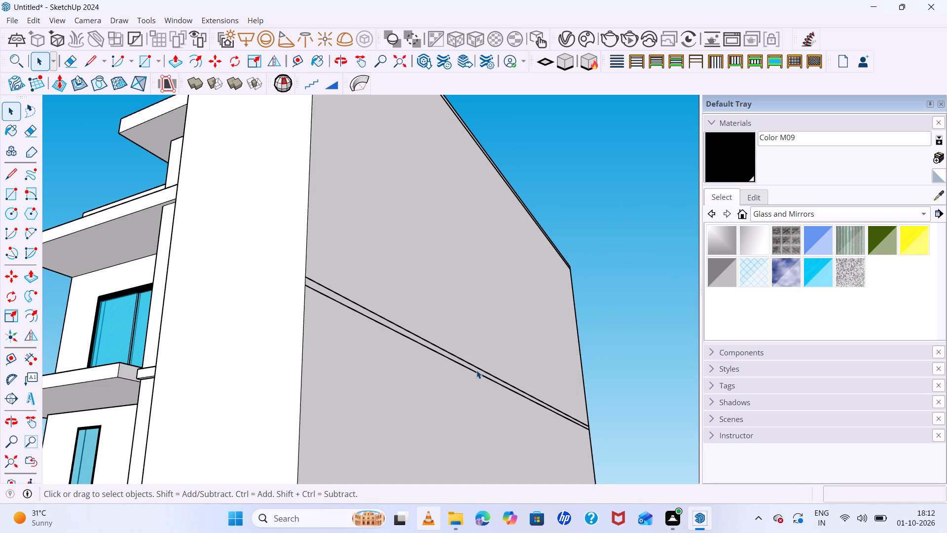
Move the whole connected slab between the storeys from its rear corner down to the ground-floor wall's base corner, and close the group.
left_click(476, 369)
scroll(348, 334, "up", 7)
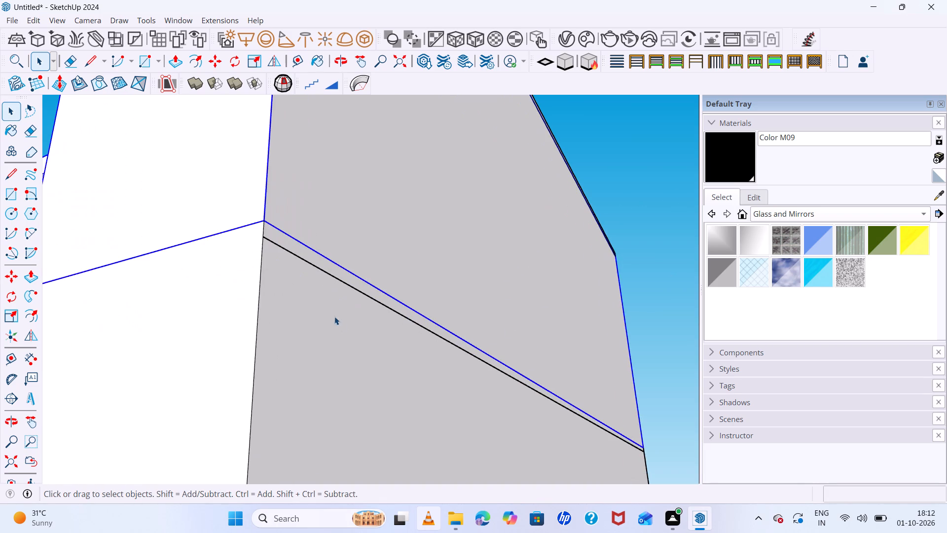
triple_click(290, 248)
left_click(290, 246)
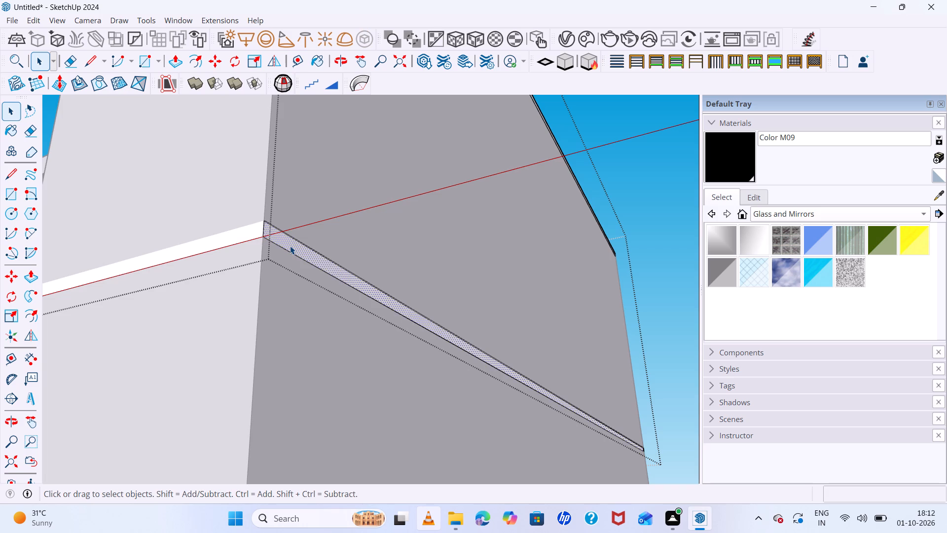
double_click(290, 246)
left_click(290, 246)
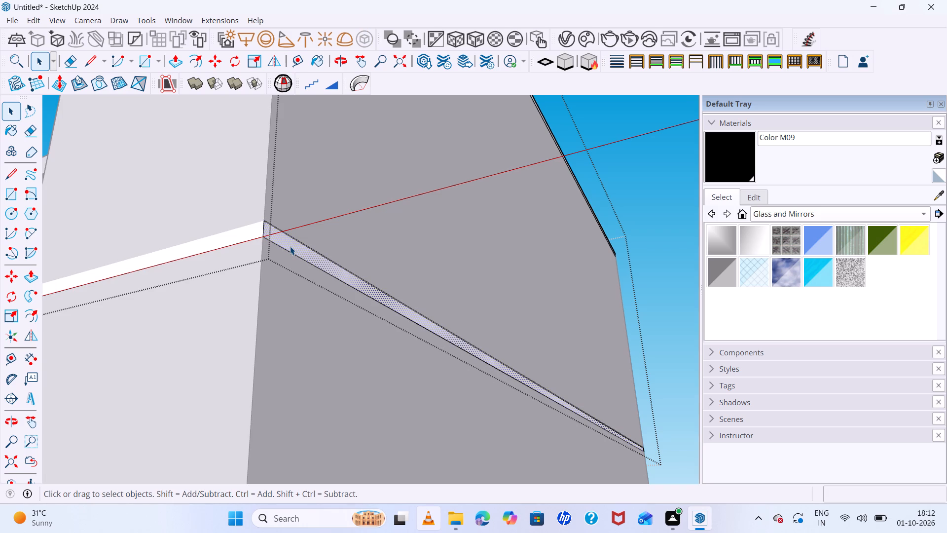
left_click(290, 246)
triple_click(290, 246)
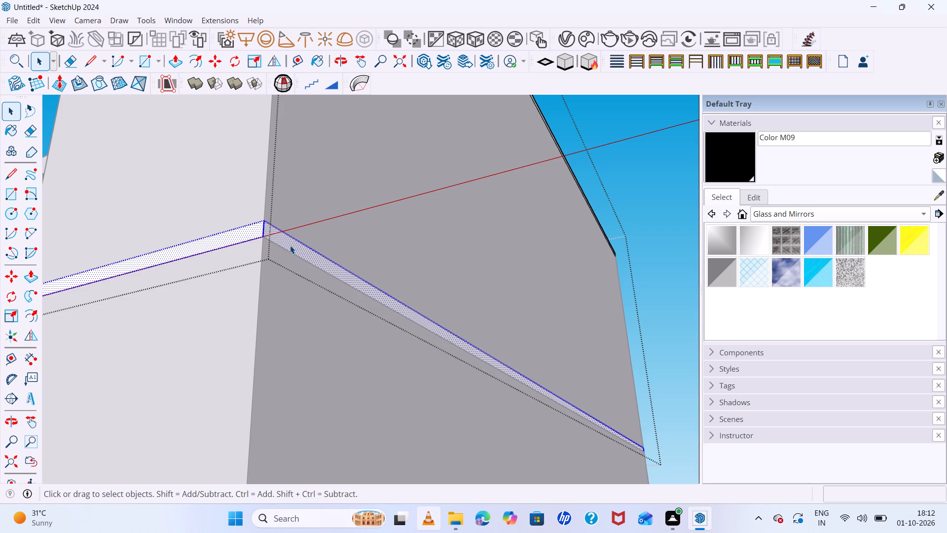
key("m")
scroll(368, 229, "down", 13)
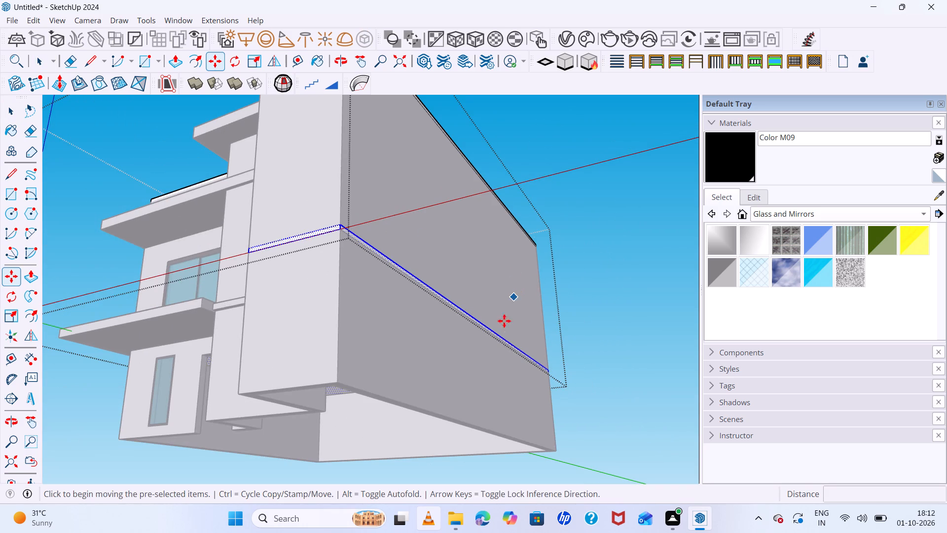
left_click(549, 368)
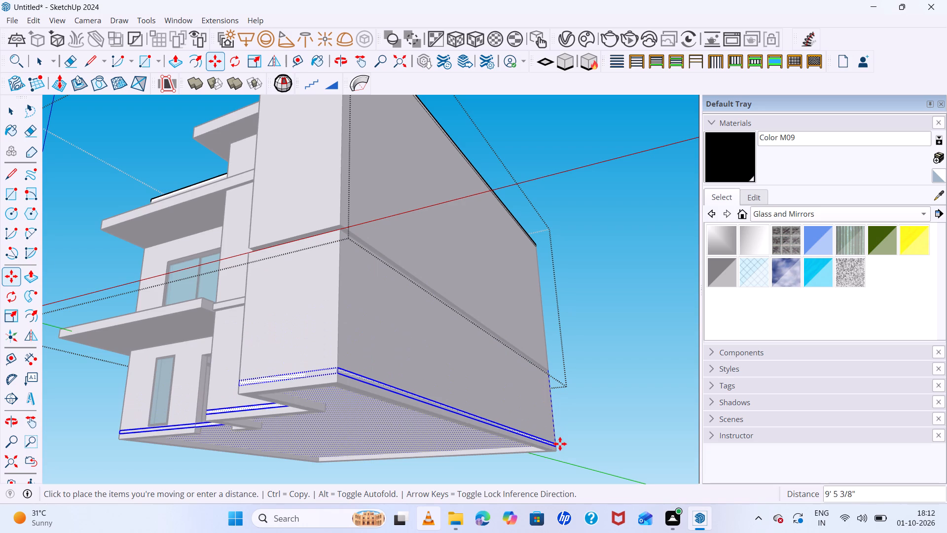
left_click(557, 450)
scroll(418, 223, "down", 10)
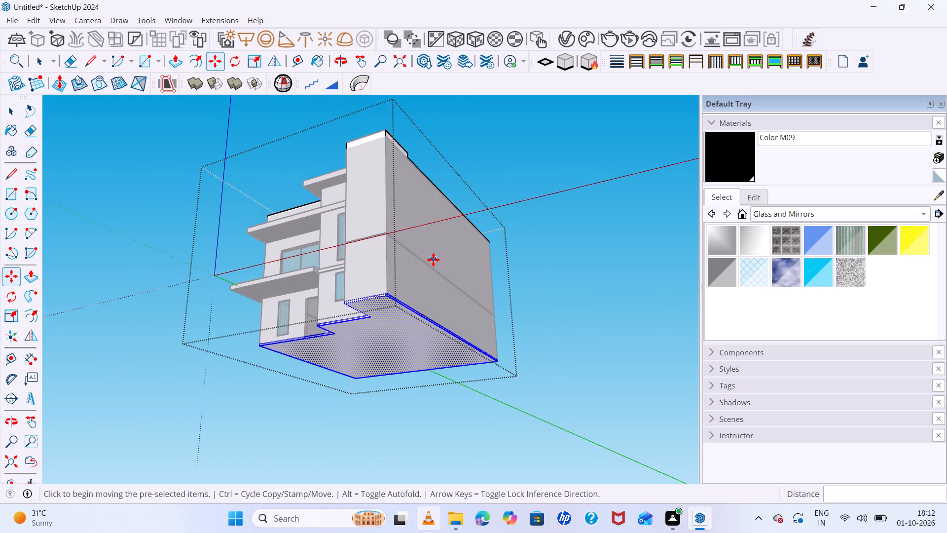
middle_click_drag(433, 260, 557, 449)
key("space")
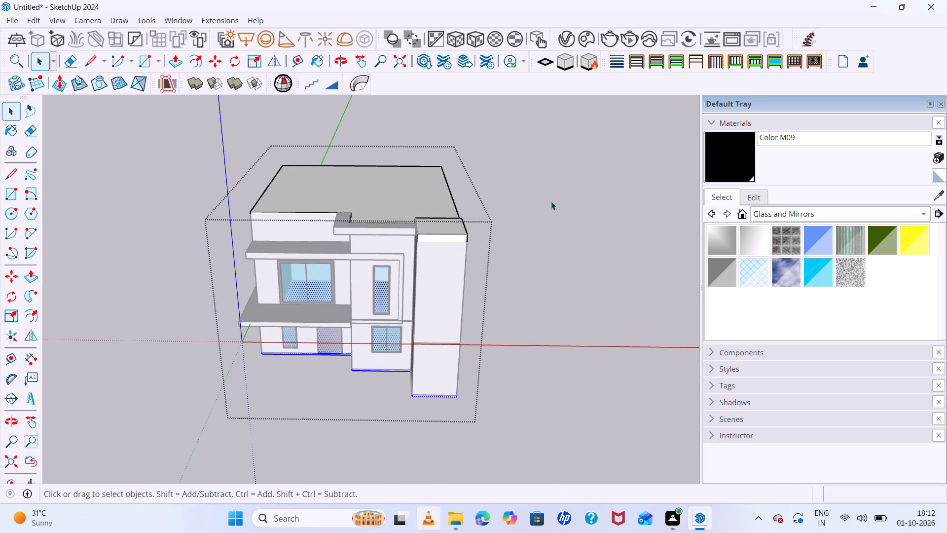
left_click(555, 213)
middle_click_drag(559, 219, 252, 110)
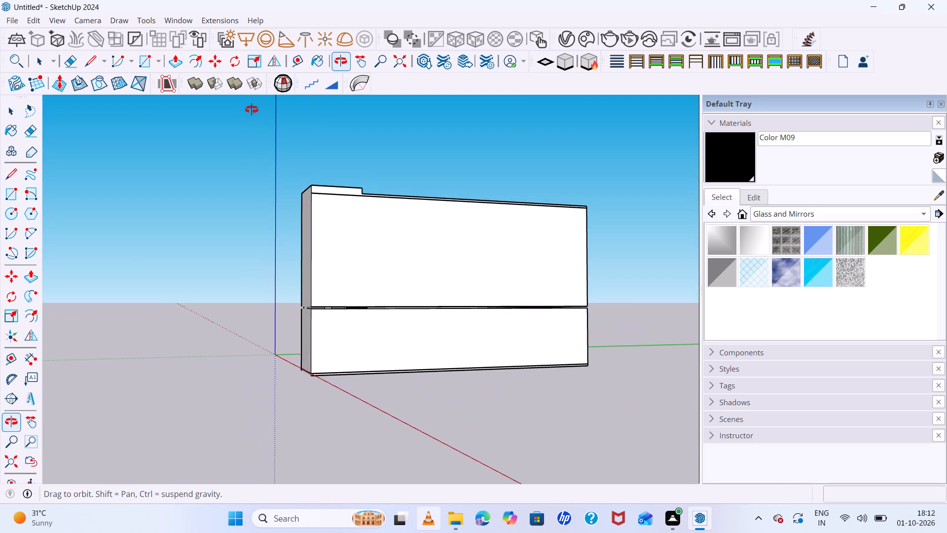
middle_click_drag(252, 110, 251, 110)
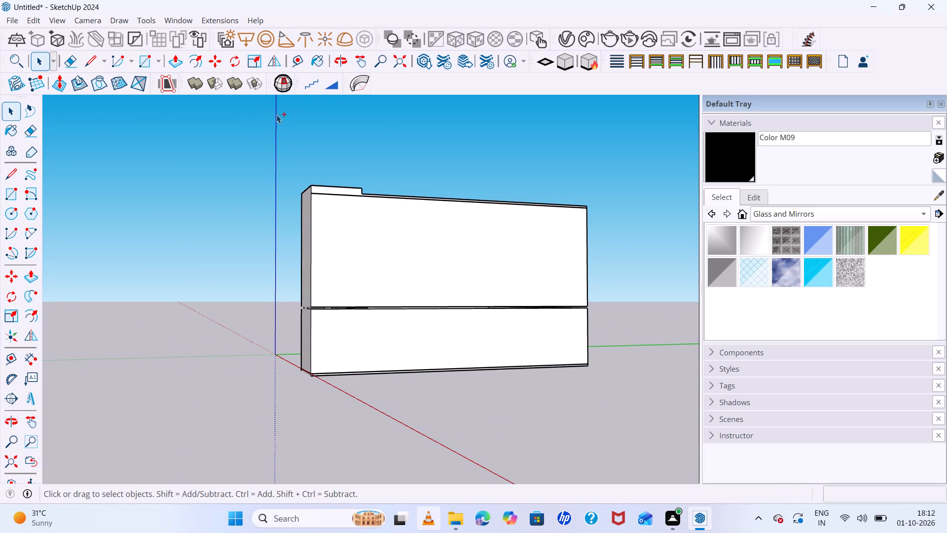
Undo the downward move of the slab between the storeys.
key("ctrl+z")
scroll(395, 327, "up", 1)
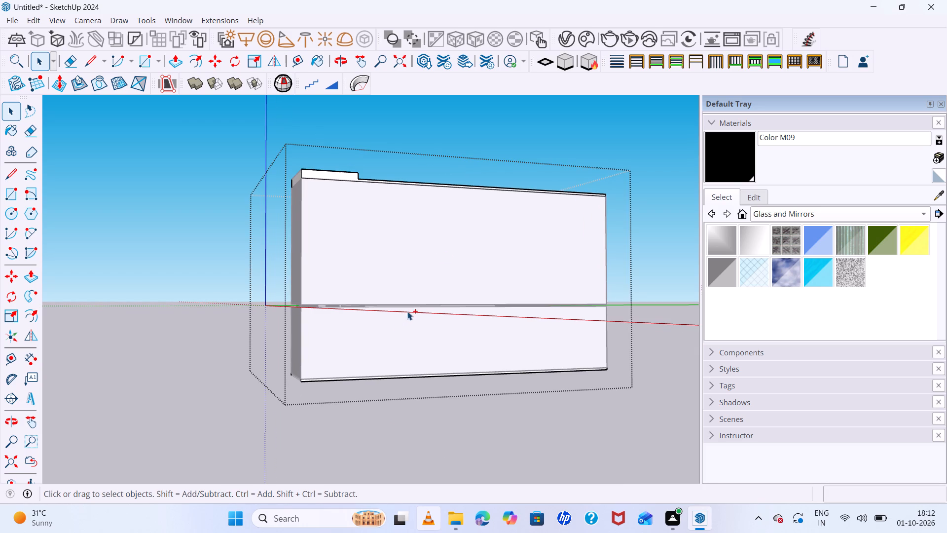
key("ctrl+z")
Copy the whole slab between the storeys 10' 4" down from its corner at the tall block to the block's base corner, and close the group.
scroll(407, 291, "up", 7)
middle_click_drag(338, 303, 502, 294)
scroll(424, 306, "up", 6)
triple_click(462, 317)
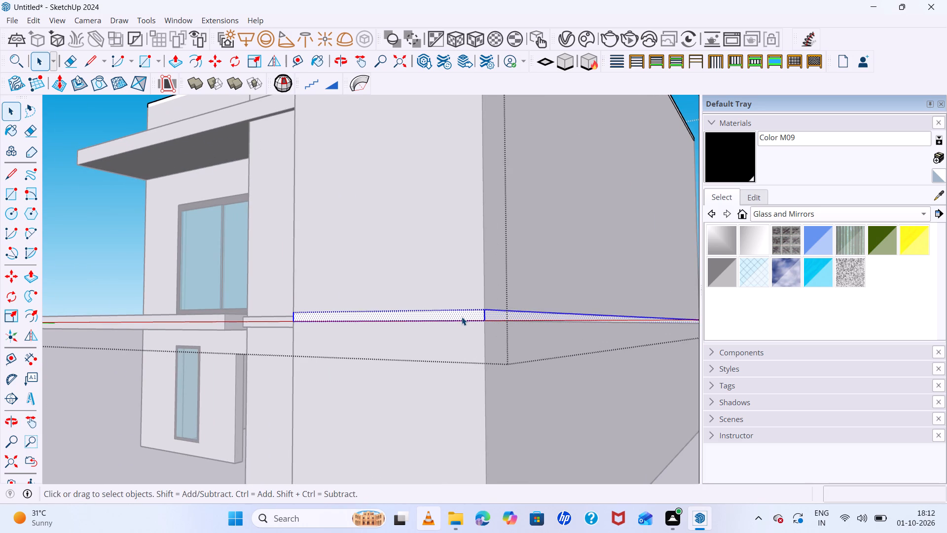
key("m")
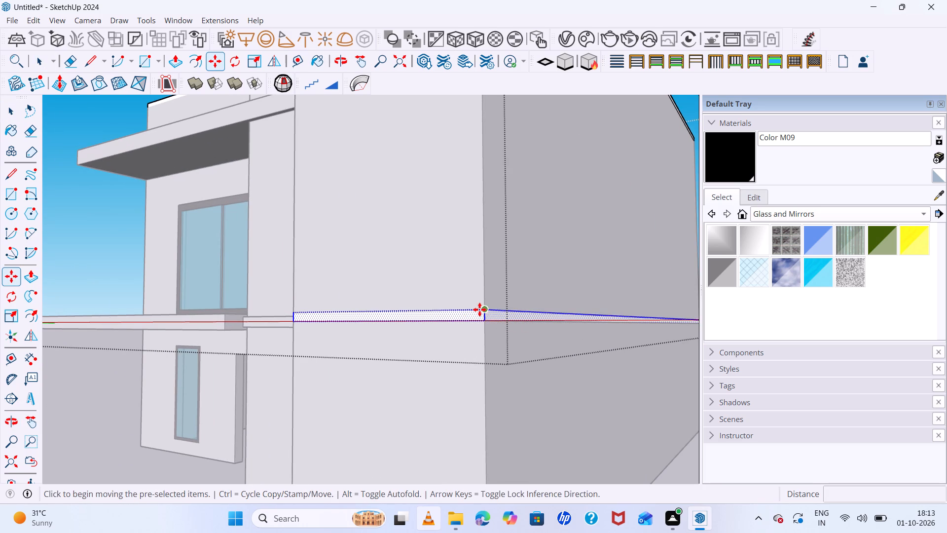
left_click(484, 311, "ctrl")
scroll(486, 348, "down", 7)
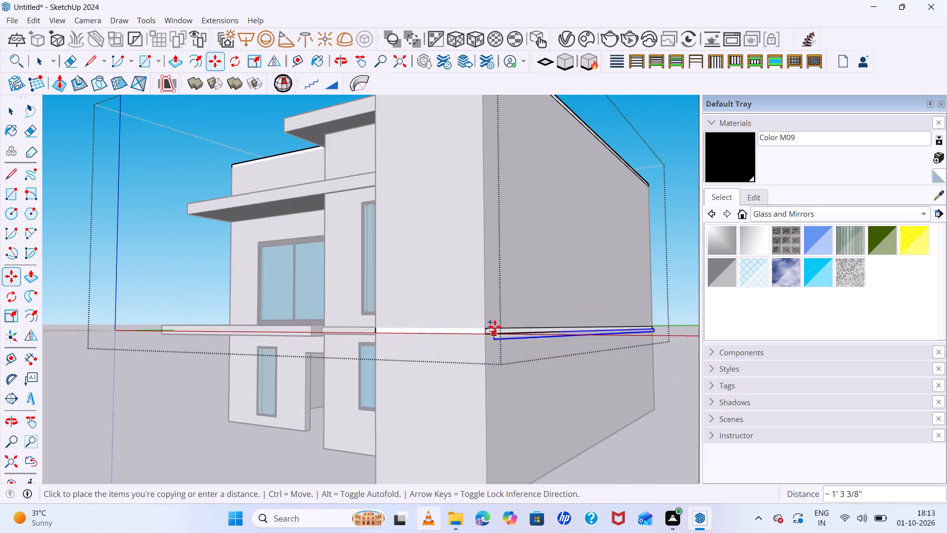
scroll(495, 324, "down", 14)
scroll(501, 386, "up", 3)
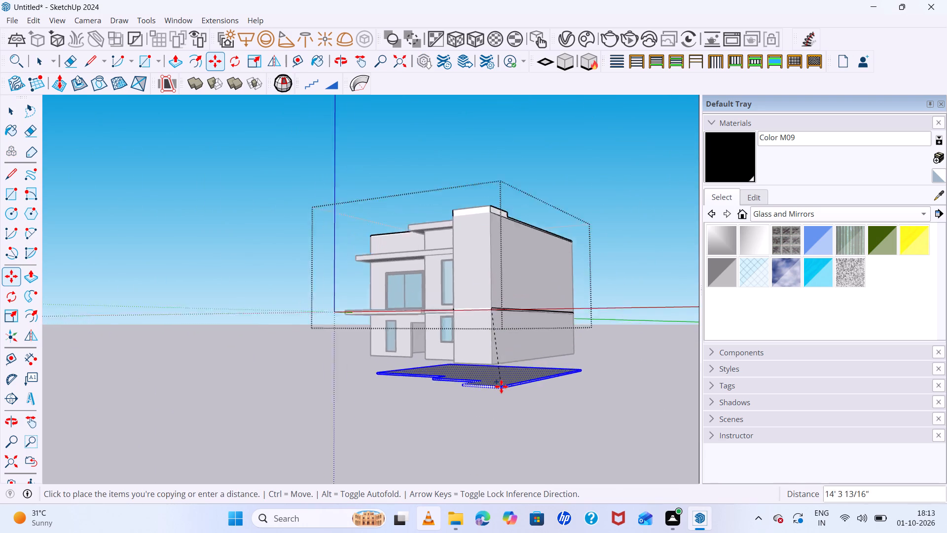
scroll(501, 386, "up", 11)
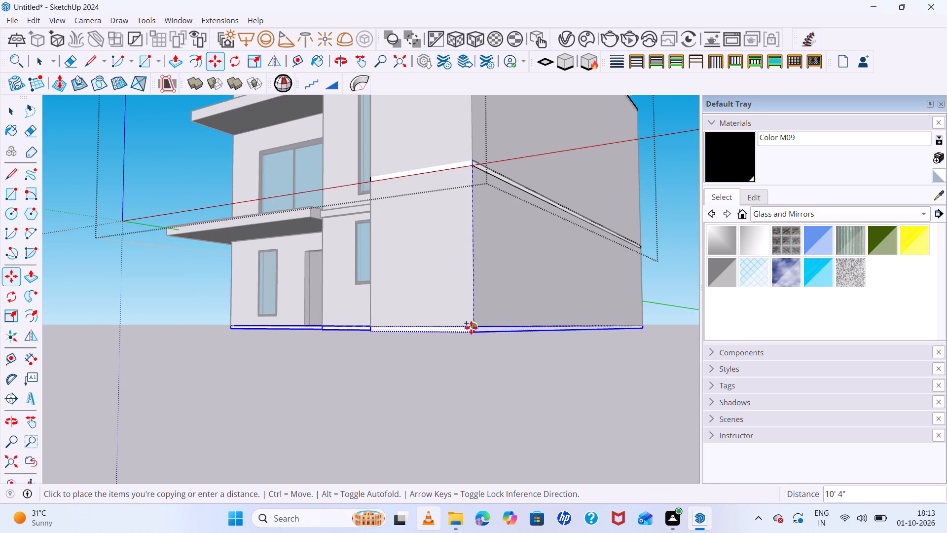
left_click(471, 328)
scroll(471, 329, "down", 6)
scroll(404, 355, "down", 4)
middle_click_drag(437, 391, 596, 436)
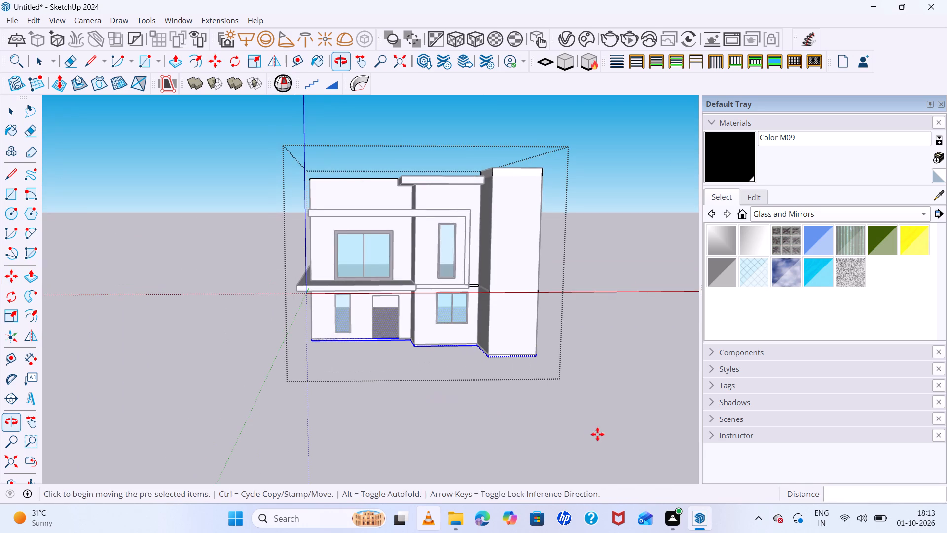
key("space")
left_click(598, 246)
Examine the house front and the tall block's side from close up and from a distance.
scroll(329, 235, "up", 3)
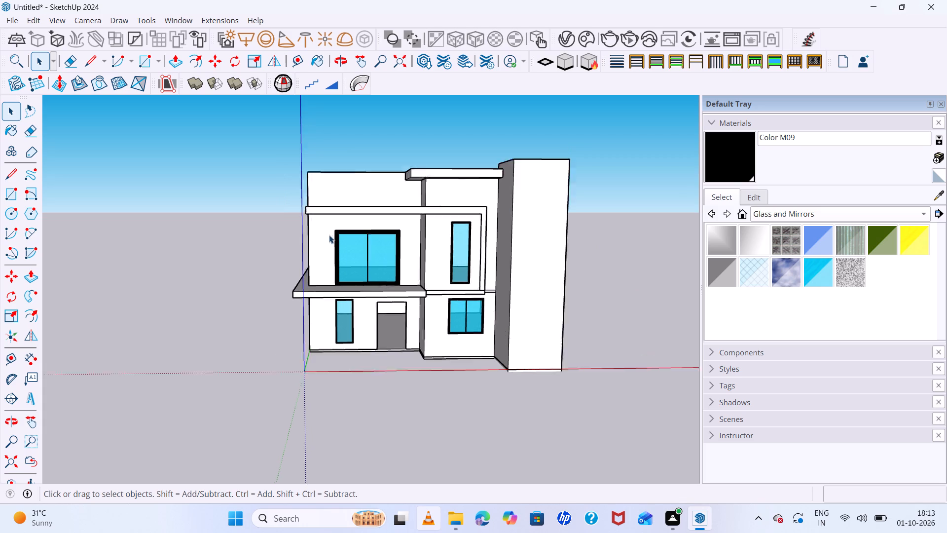
scroll(329, 235, "up", 6)
scroll(441, 318, "up", 1)
middle_click_drag(439, 277, 212, 285)
scroll(270, 224, "up", 1)
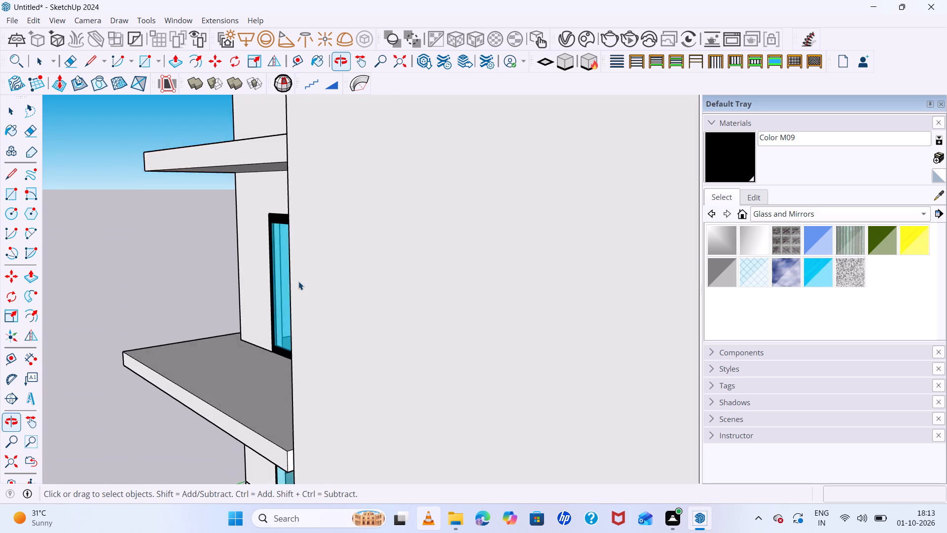
scroll(306, 279, "down", 16)
middle_click_drag(324, 283, 610, 261)
scroll(351, 223, "down", 7)
middle_click_drag(369, 305, 362, 272)
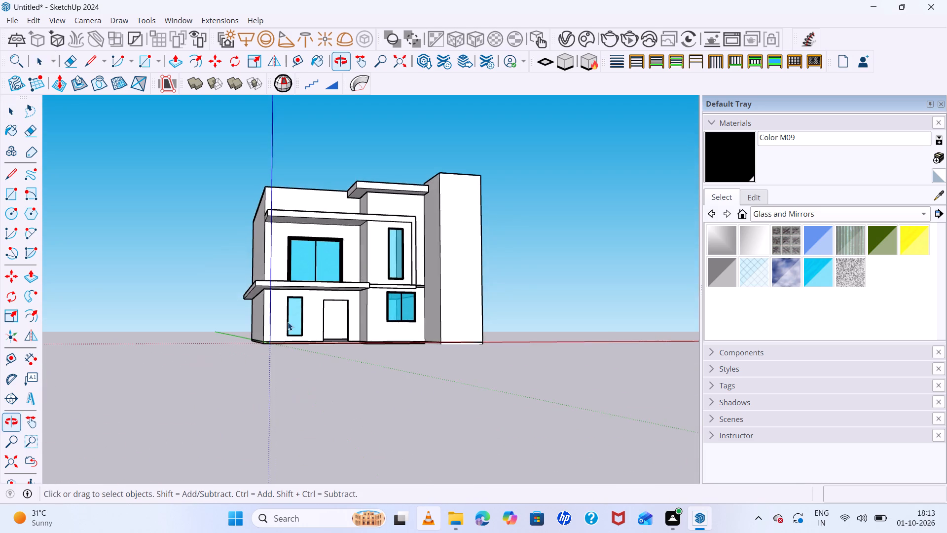
Draw a rectangle about 4' 9" by 7' 9" across the ground-floor door opening, from its upper corner down to the base slab.
scroll(288, 322, "up", 8)
scroll(390, 311, "up", 5)
key("r")
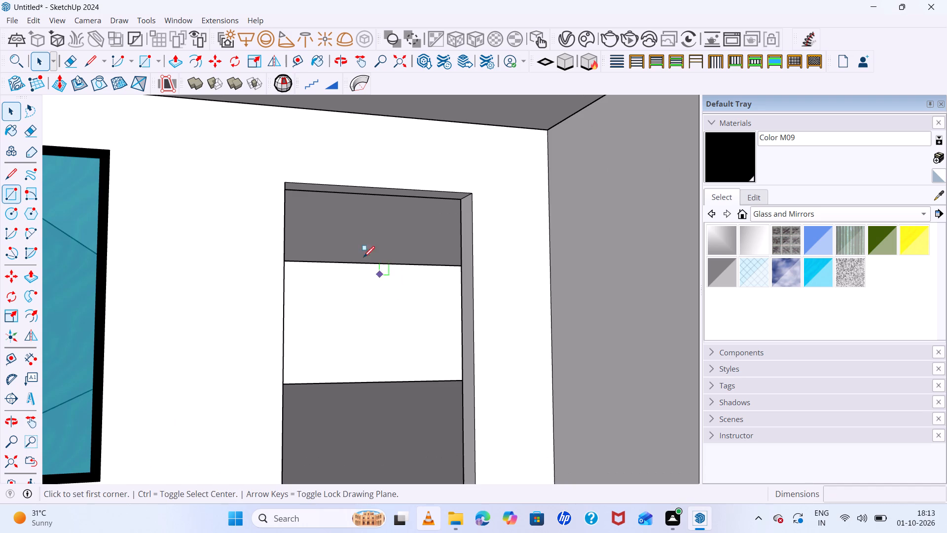
left_click(285, 180)
scroll(396, 228, "down", 11)
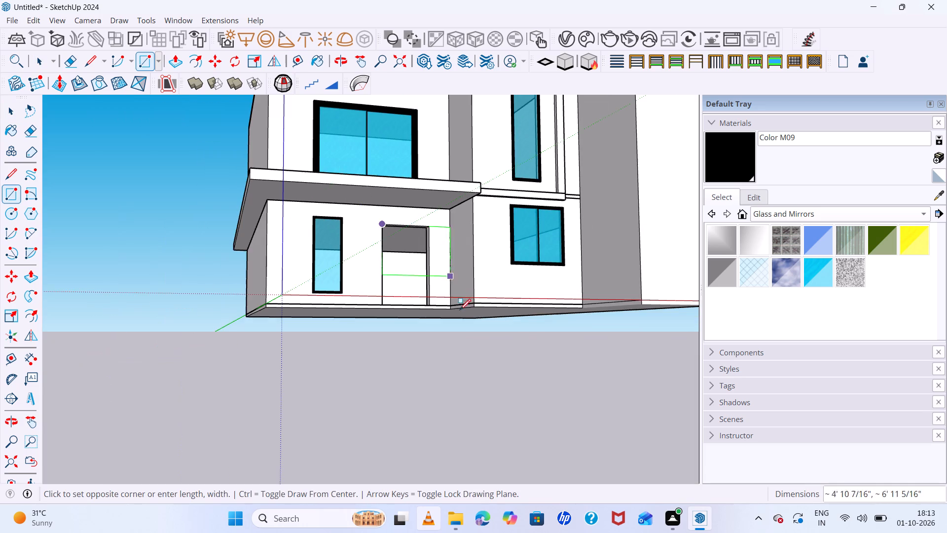
scroll(437, 294, "up", 8)
left_click(421, 317)
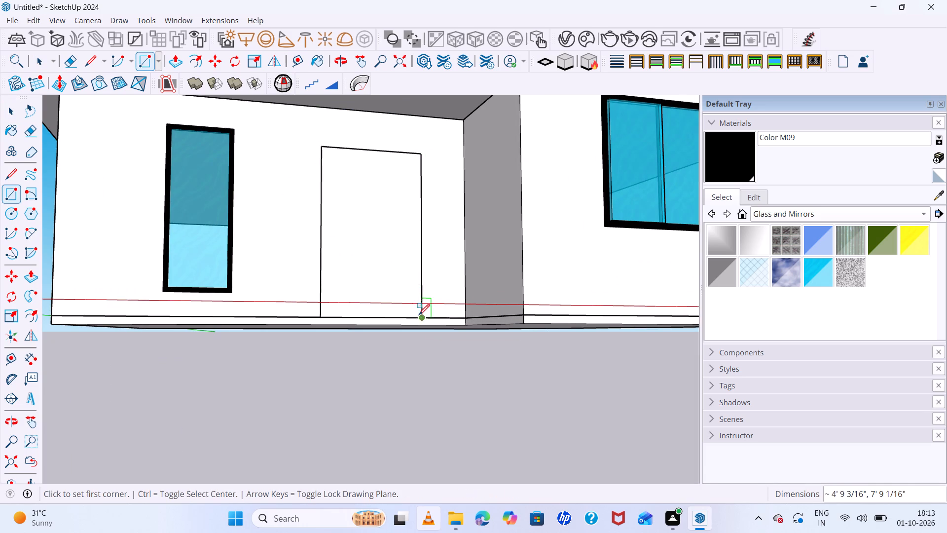
scroll(372, 230, "down", 5)
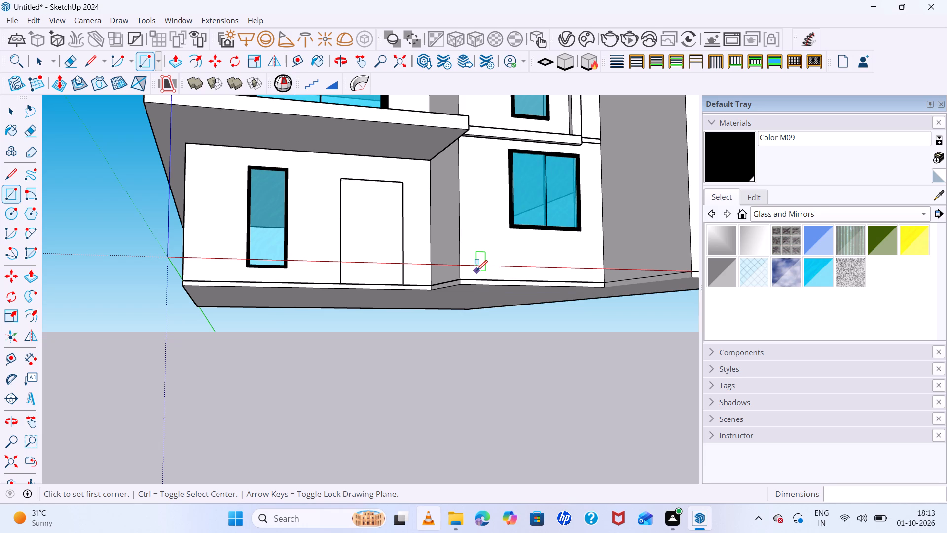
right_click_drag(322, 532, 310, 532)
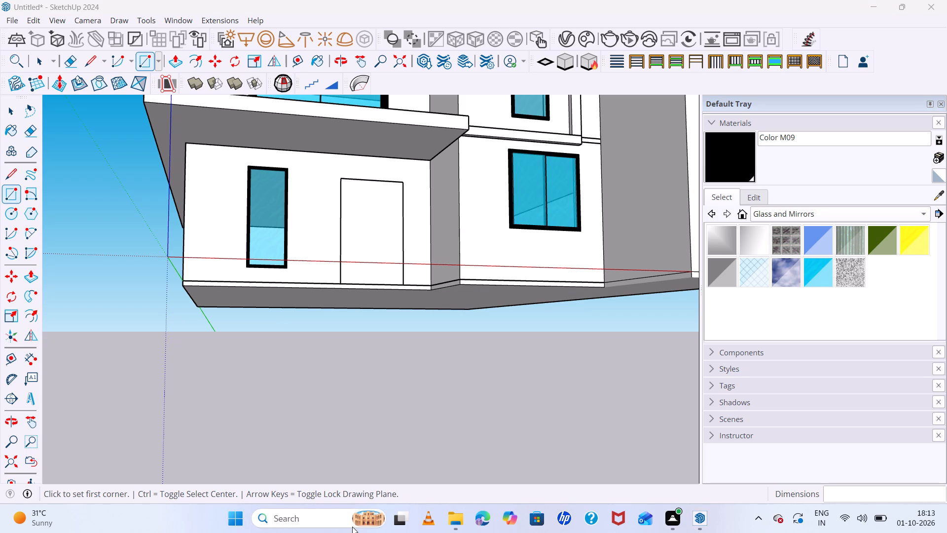
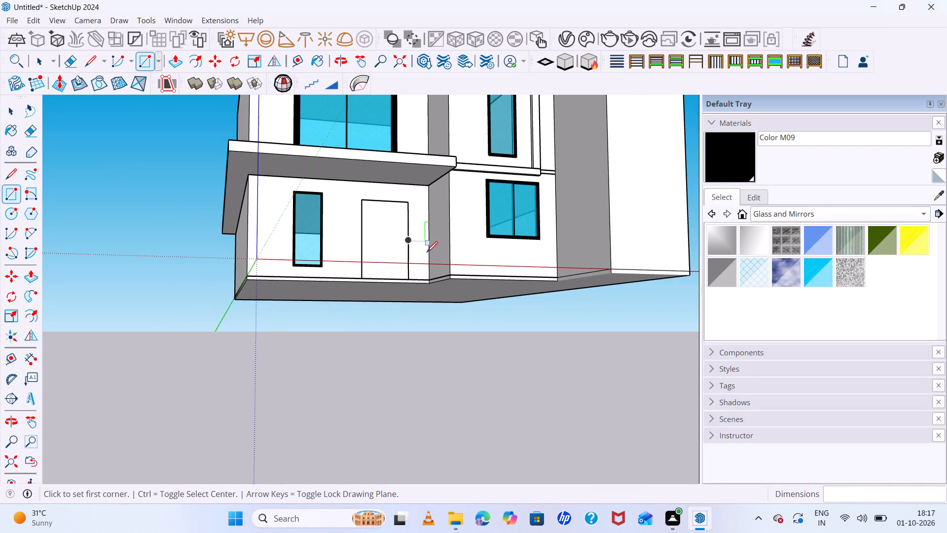
Offset the ground-floor door face's outline inward about 3 1/2" to form a door frame.
scroll(391, 235, "up", 5)
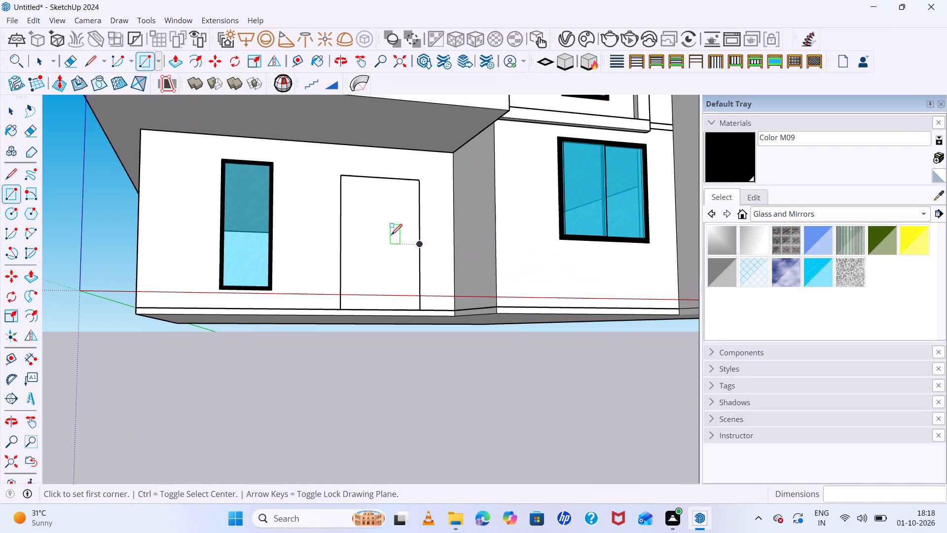
key("space")
left_click(372, 222)
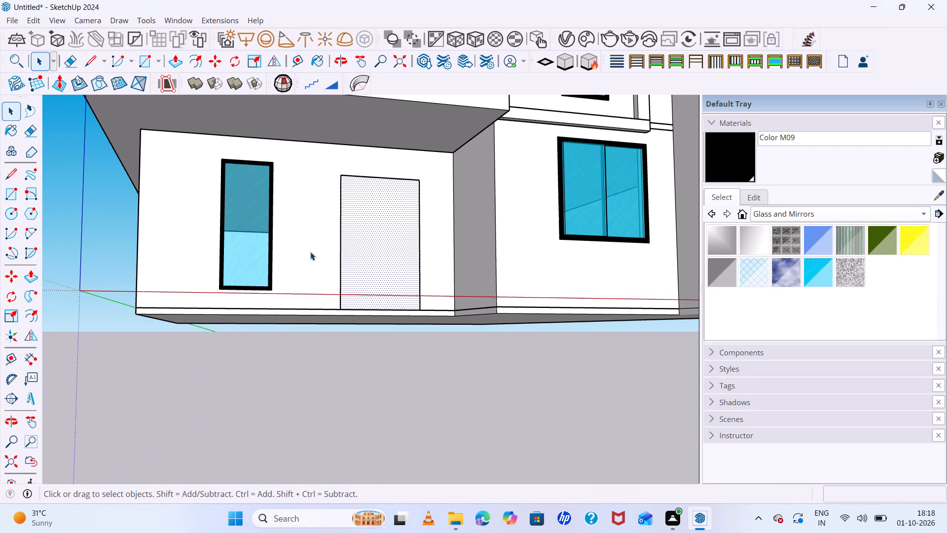
key("f")
left_click(338, 226)
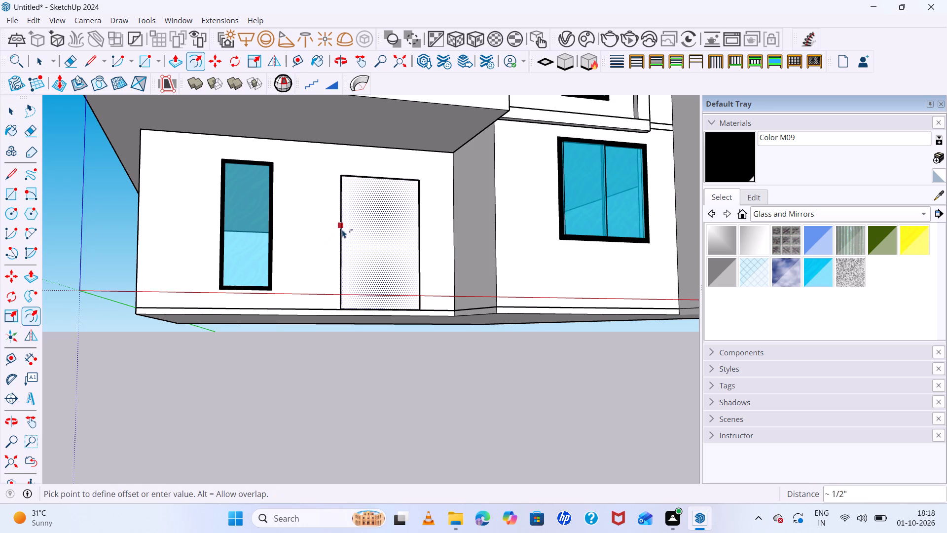
left_click(346, 236)
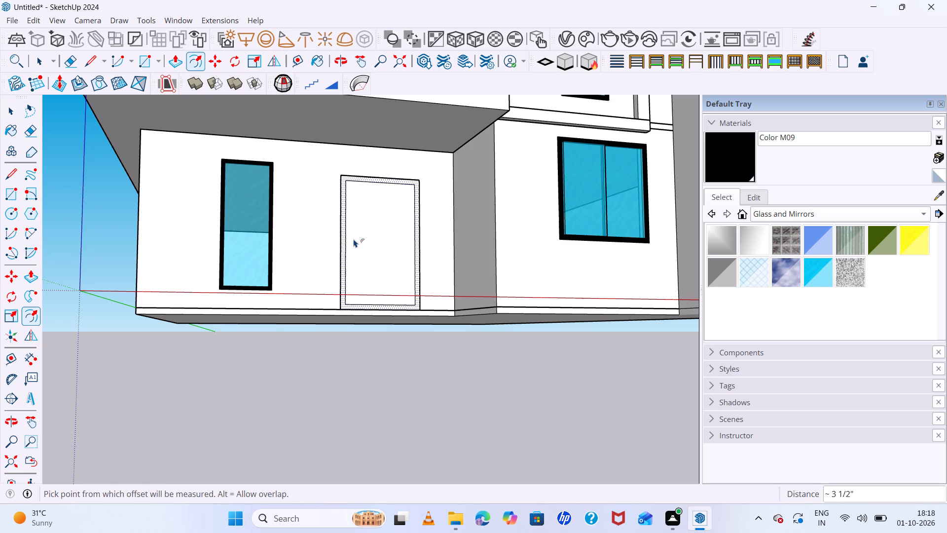
Move the bottom edge of the inner door outline down onto the door's base line, leaving the frame open at the bottom.
middle_click_drag(371, 305, 365, 344)
middle_click_drag(385, 302, 384, 333)
scroll(394, 330, "up", 6)
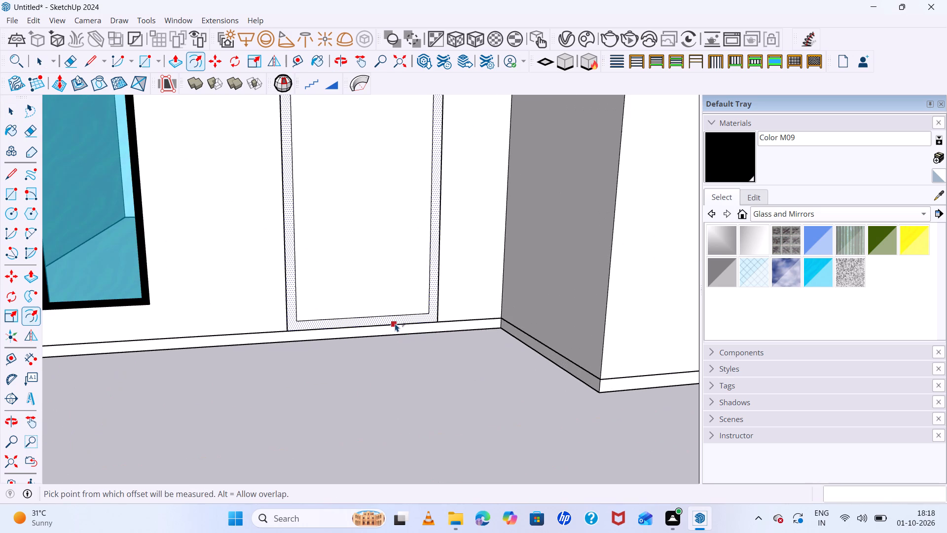
left_click(398, 315)
left_click(400, 313)
key("space")
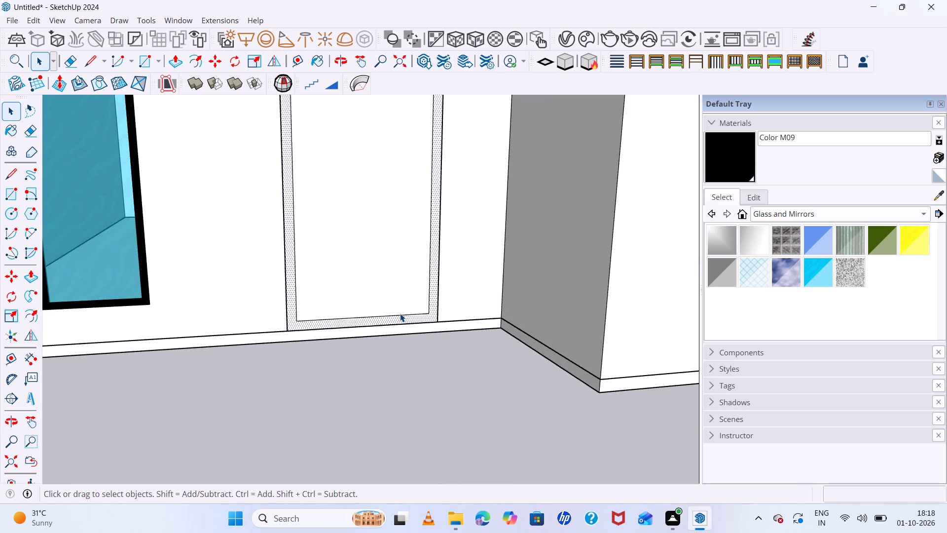
left_click(400, 313)
left_click(409, 314)
key("m")
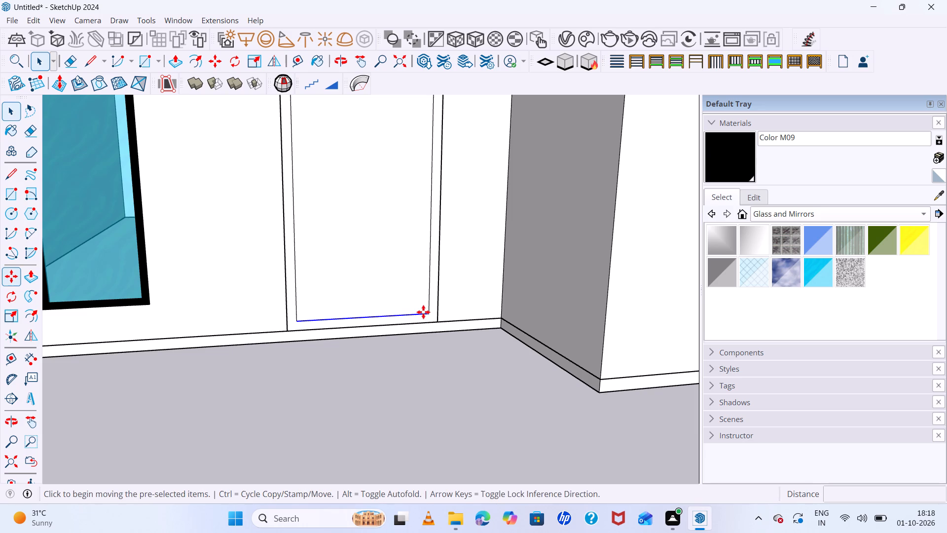
left_click(429, 311)
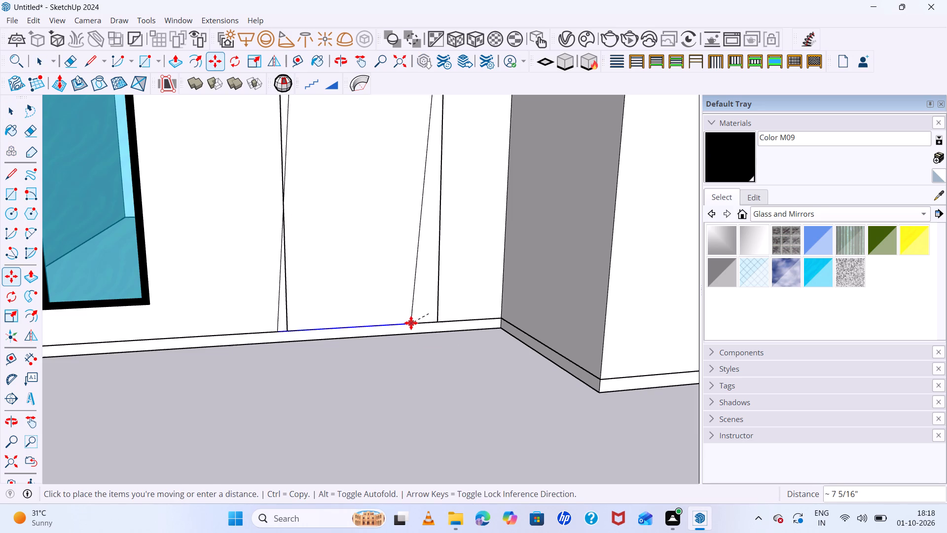
left_click(424, 322)
key("space")
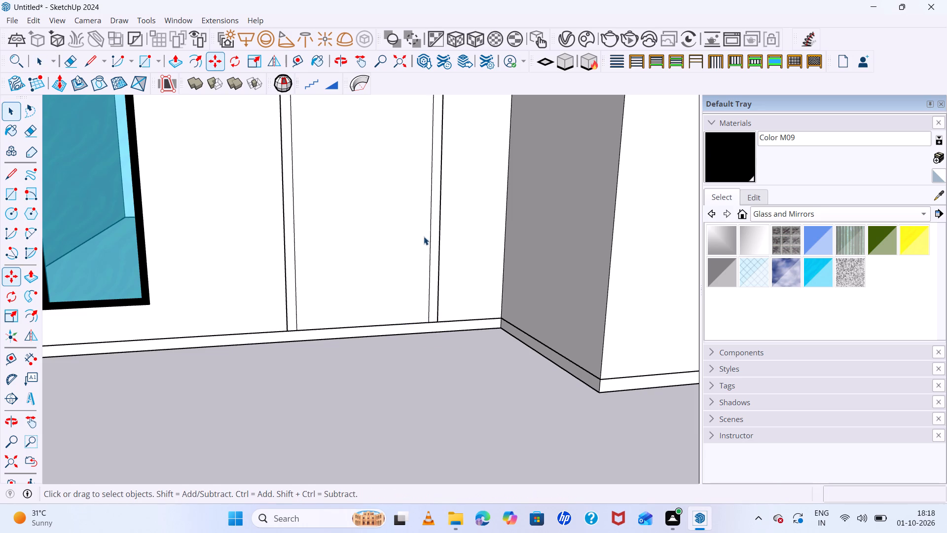
Paint the door frame face with the black Color M09 material.
left_click(433, 251)
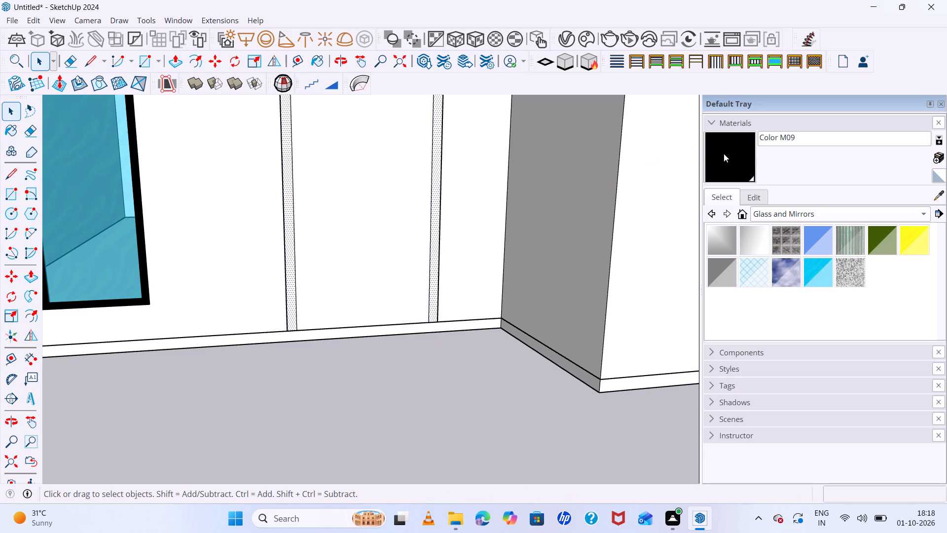
left_click(729, 152)
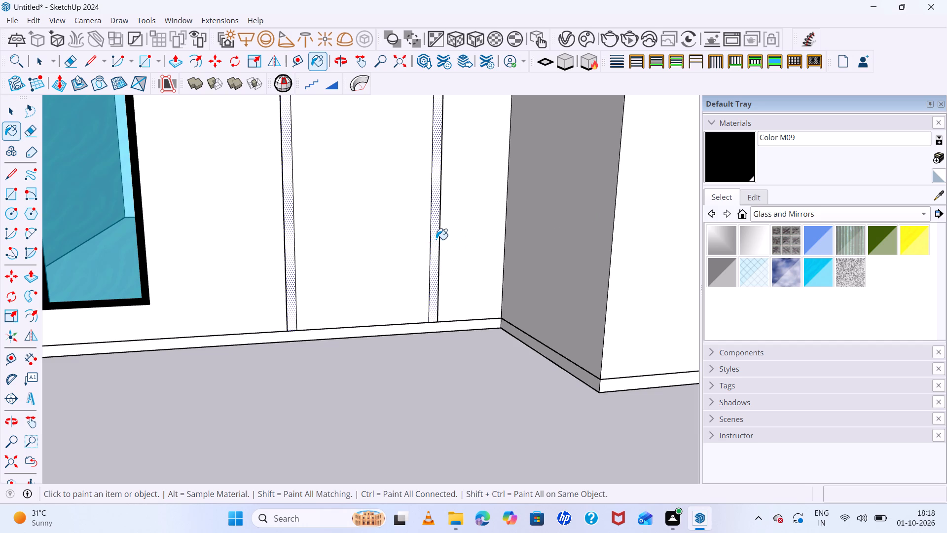
left_click(436, 239)
key("space")
Paint the inner door panel with the brown Color C07 from the Colors material collection.
scroll(385, 263, "down", 6)
left_click(381, 256)
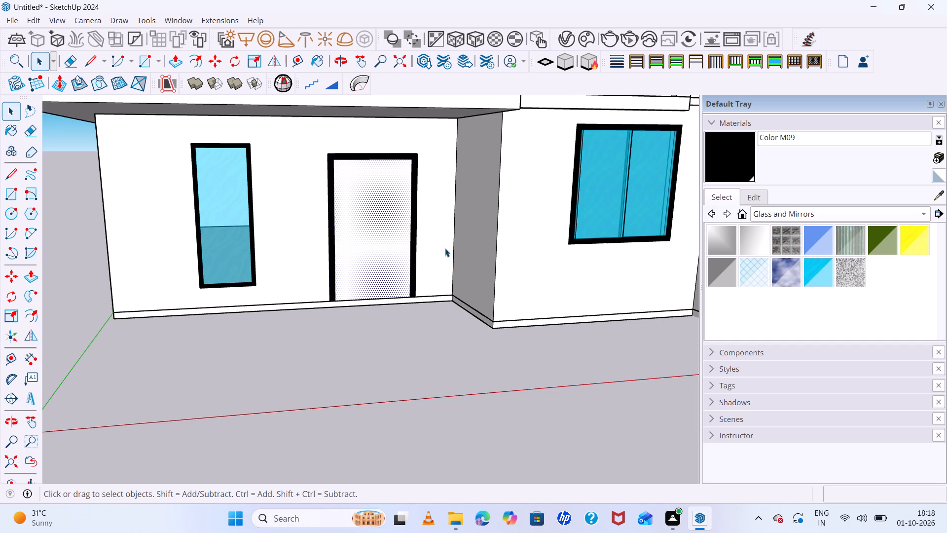
left_click(800, 220)
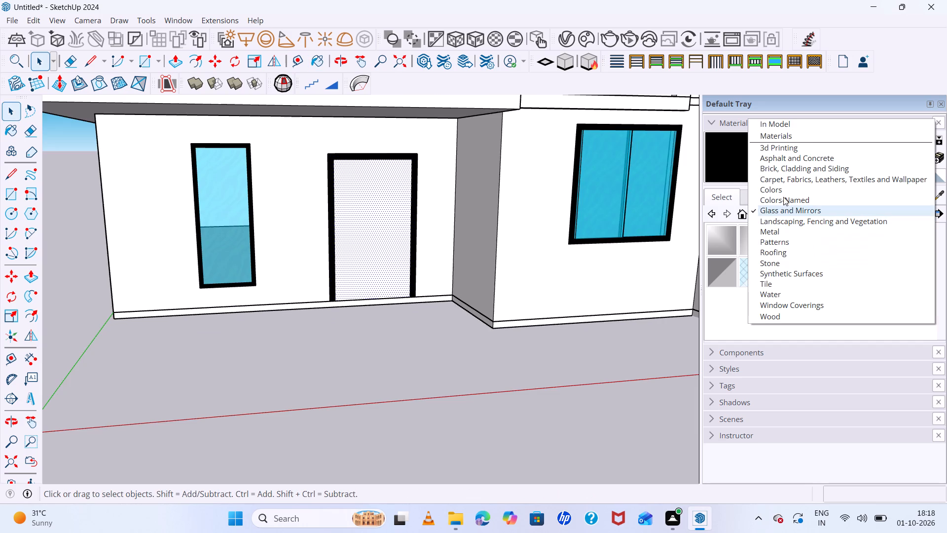
left_click(774, 190)
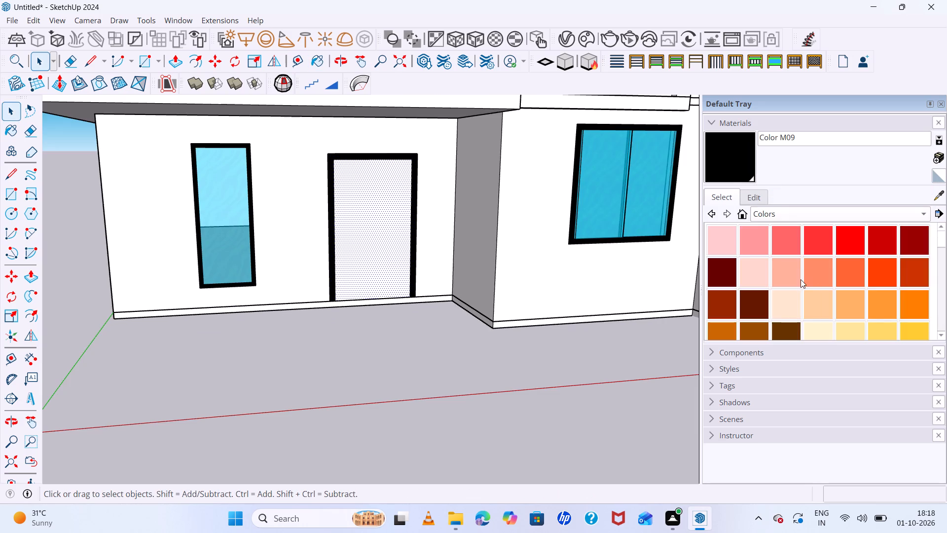
scroll(801, 281, "down", 5)
scroll(801, 277, "up", 5)
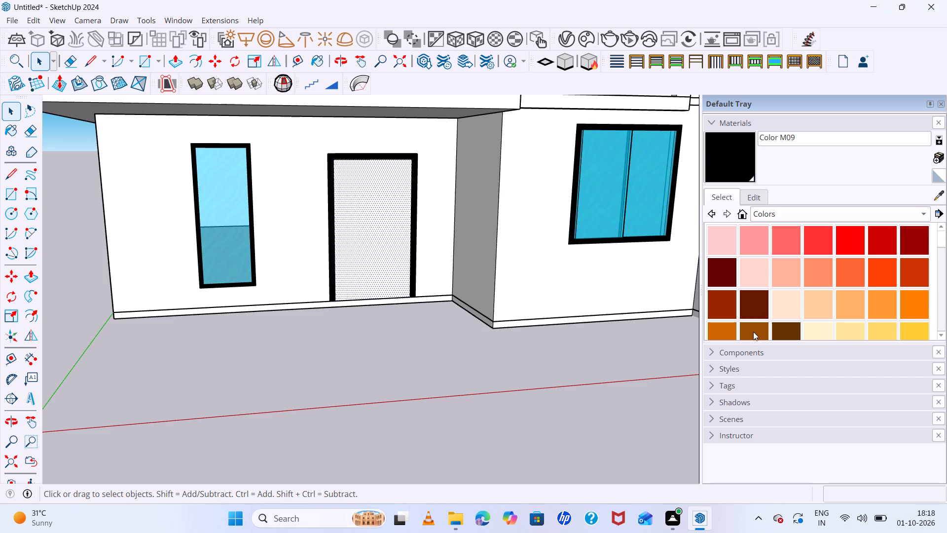
left_click(753, 332)
left_click(379, 245)
scroll(378, 240, "down", 6)
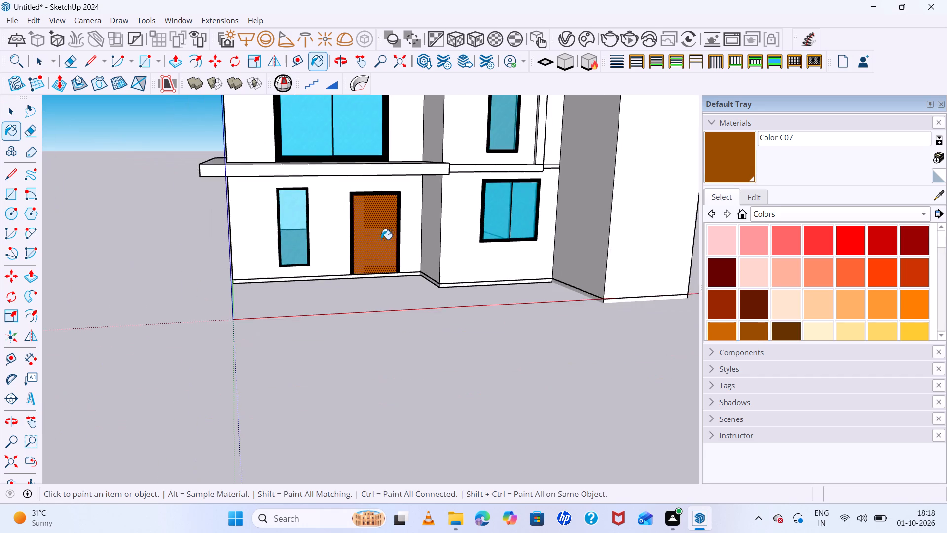
scroll(386, 238, "down", 6)
key("space")
left_click(580, 221)
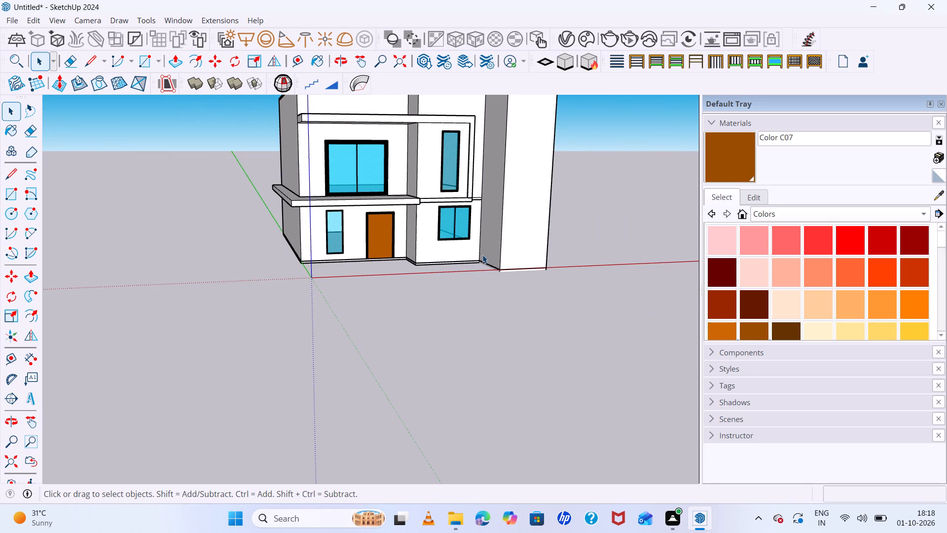
Draw a circle of about 2" radius on the door panel, close to the frame on the side nearest the narrow window.
scroll(388, 252, "up", 6)
scroll(510, 232, "up", 1)
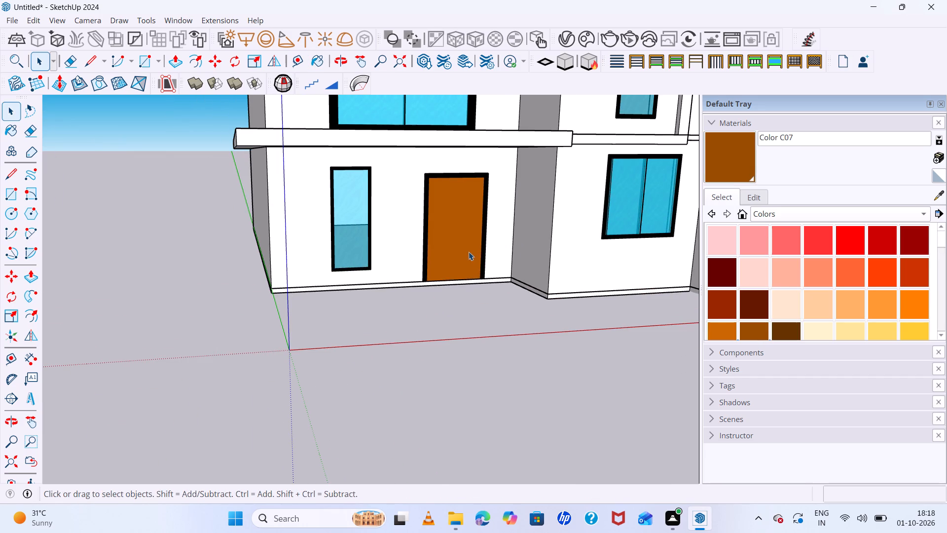
scroll(461, 229, "up", 5)
middle_click_drag(488, 235, 467, 238)
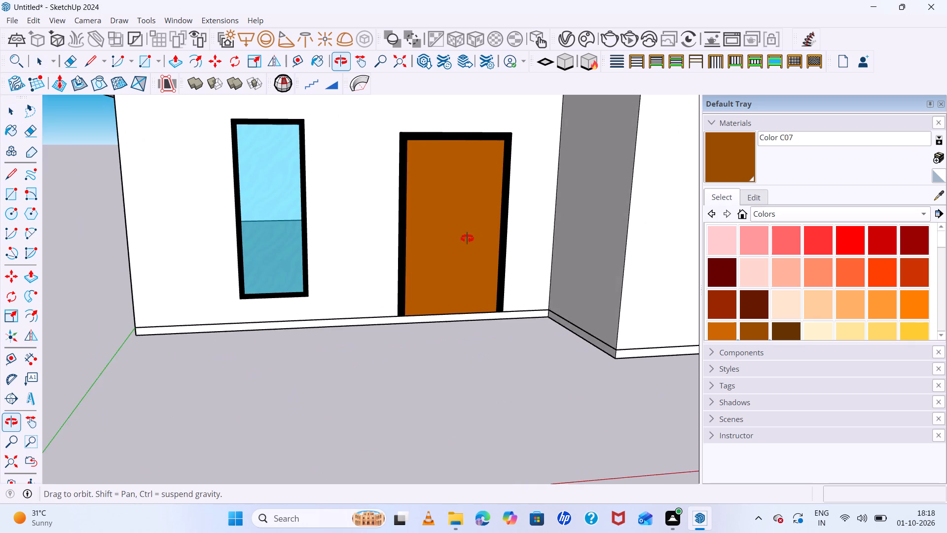
middle_click_drag(467, 238, 394, 249)
key("c")
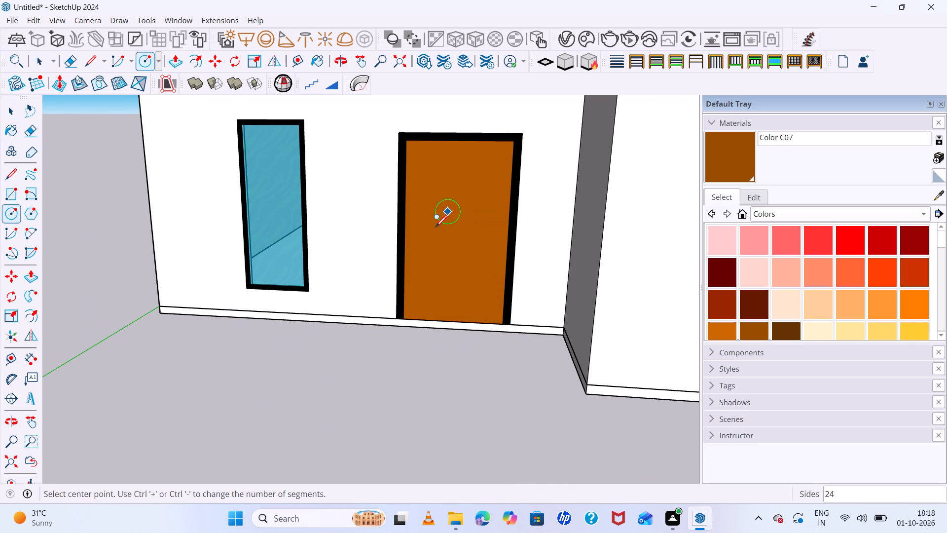
scroll(412, 242, "up", 7)
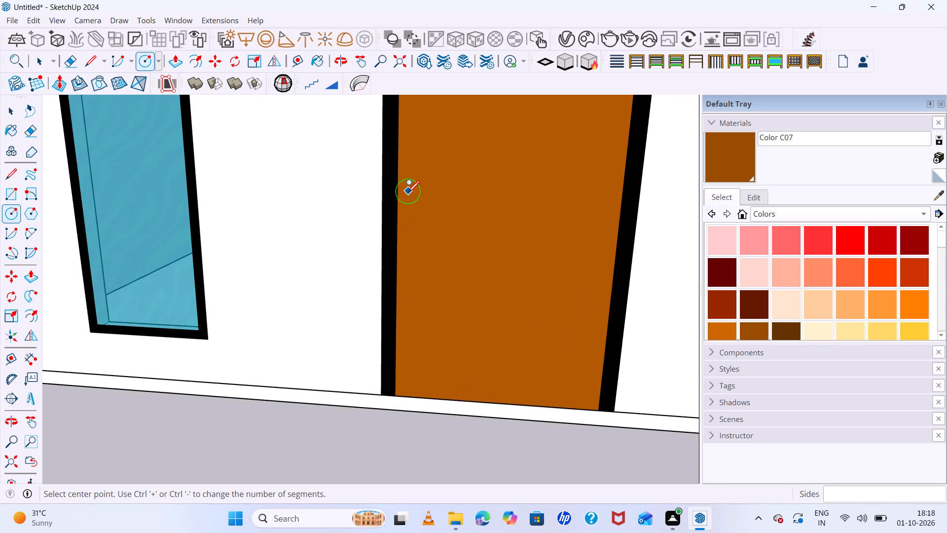
left_click(408, 191)
left_click(417, 196)
key("space")
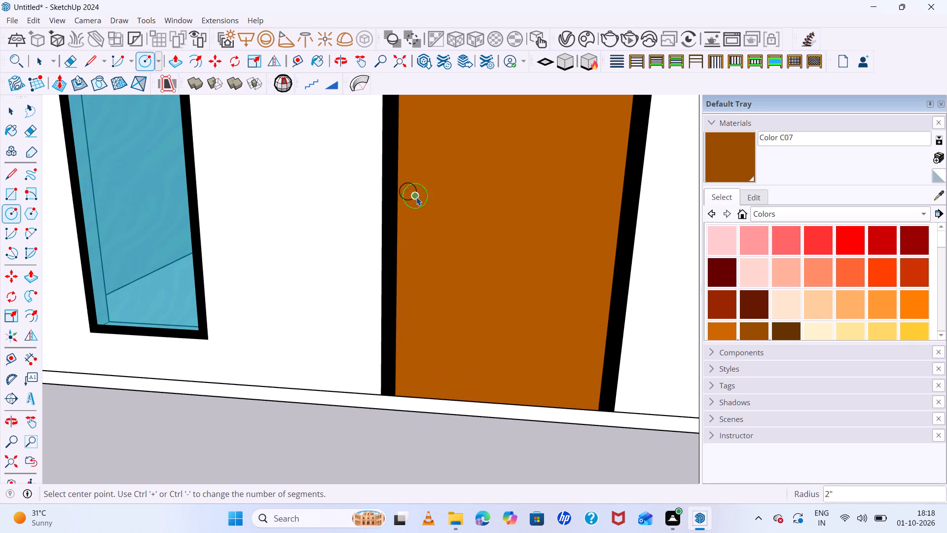
Push/Pull the circle outward about 2 13/16" from the door panel to form a round knob.
left_click(409, 193)
scroll(408, 192, "up", 1)
key("p")
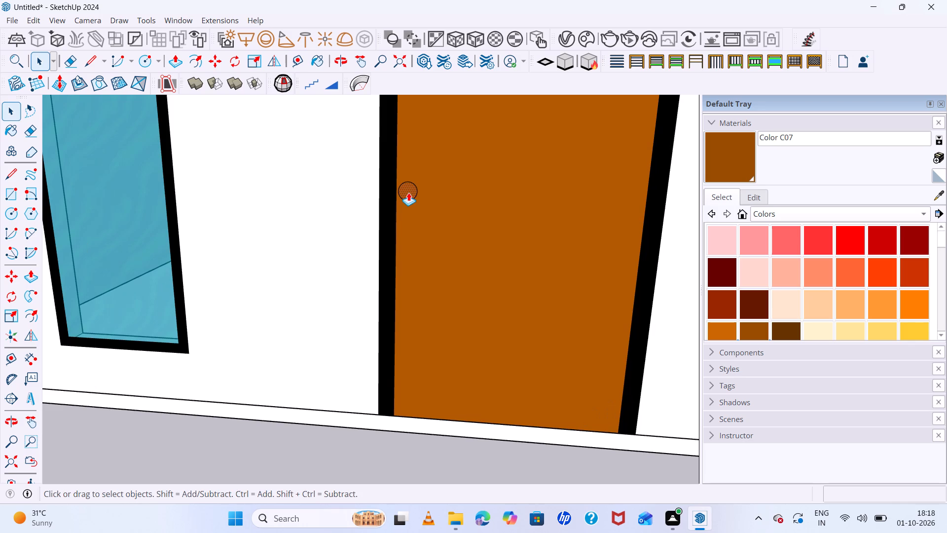
left_click(408, 192)
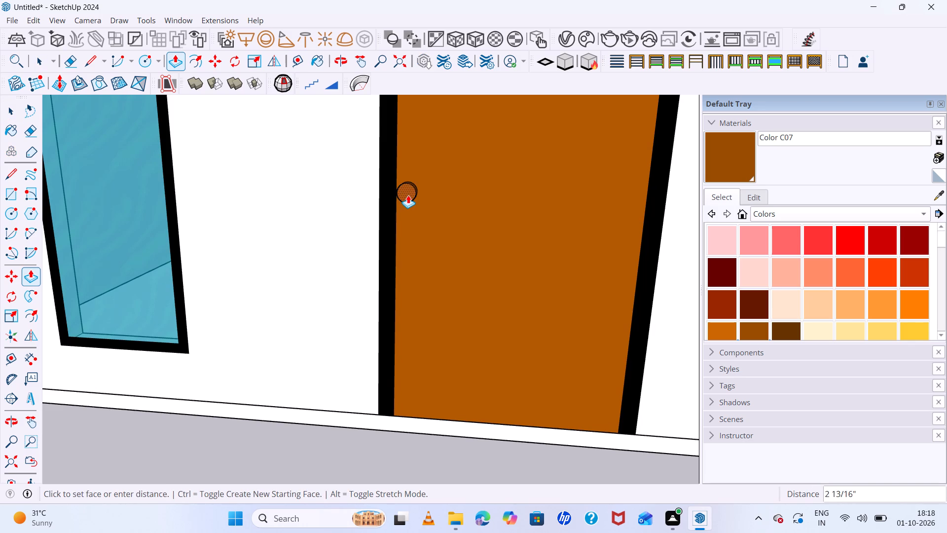
left_click(408, 194)
Sample the black Color M09 from the door frame and paint the knob's front face and cylindrical side with it.
middle_click_drag(431, 197, 444, 281)
scroll(424, 222, "up", 10)
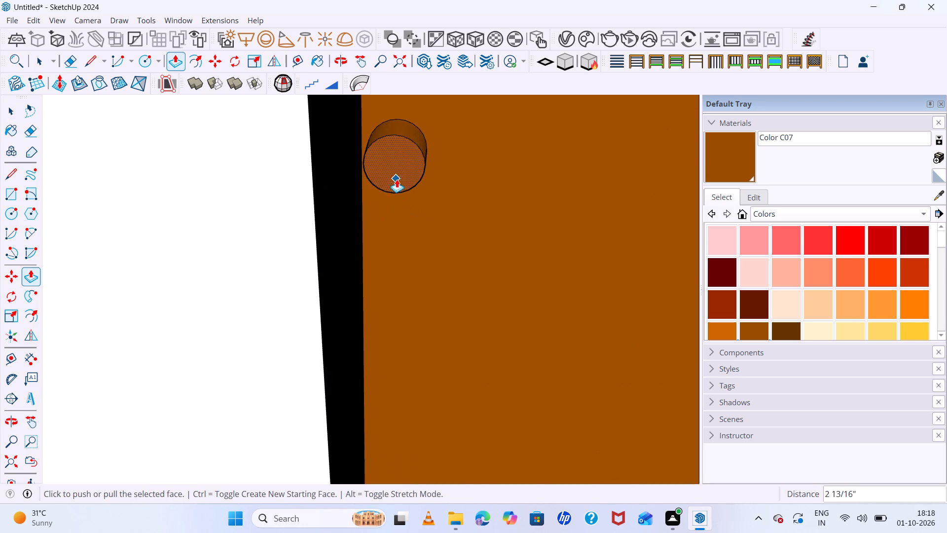
scroll(397, 175, "down", 4)
middle_click_drag(397, 175, 448, 190)
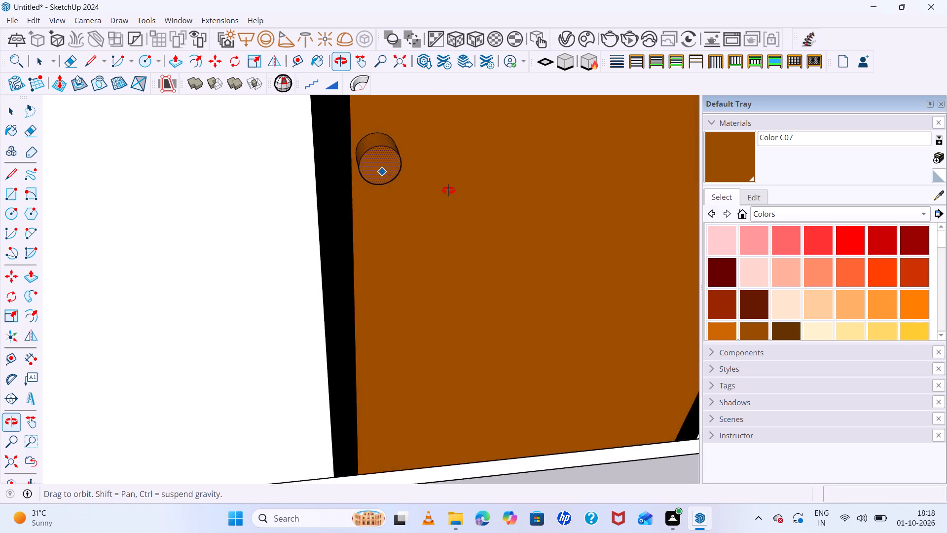
middle_click_drag(448, 190, 422, 186)
key("space")
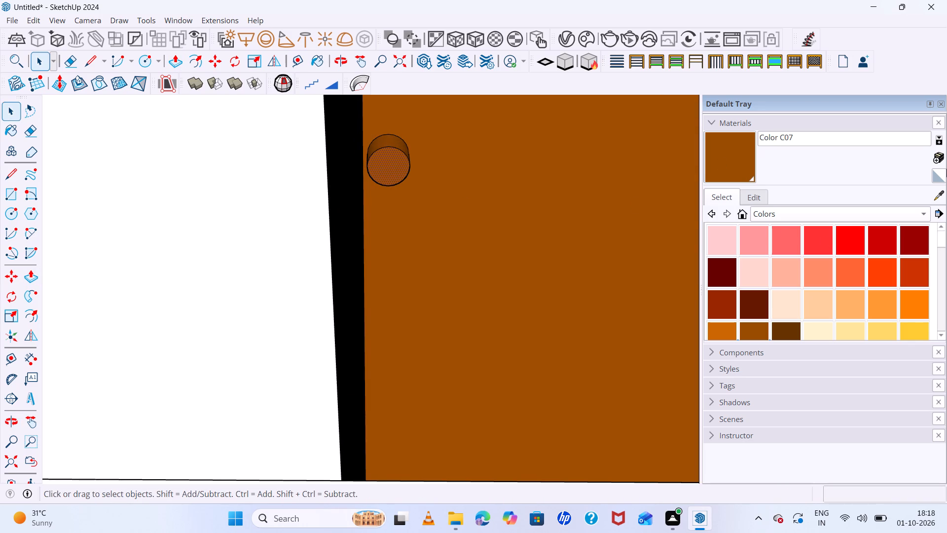
left_click(941, 194)
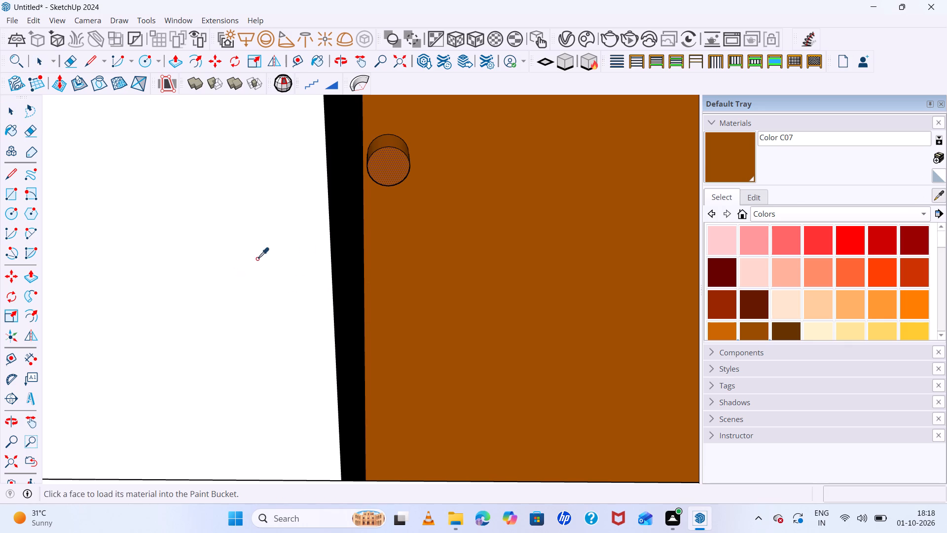
left_click(354, 239)
left_click(394, 165)
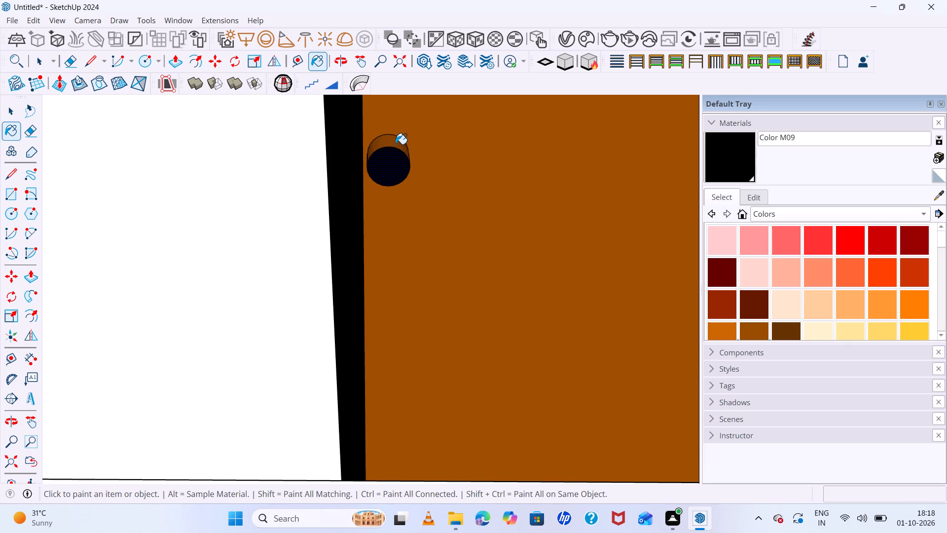
left_click(396, 144)
middle_click_drag(399, 152, 437, 120)
key("space")
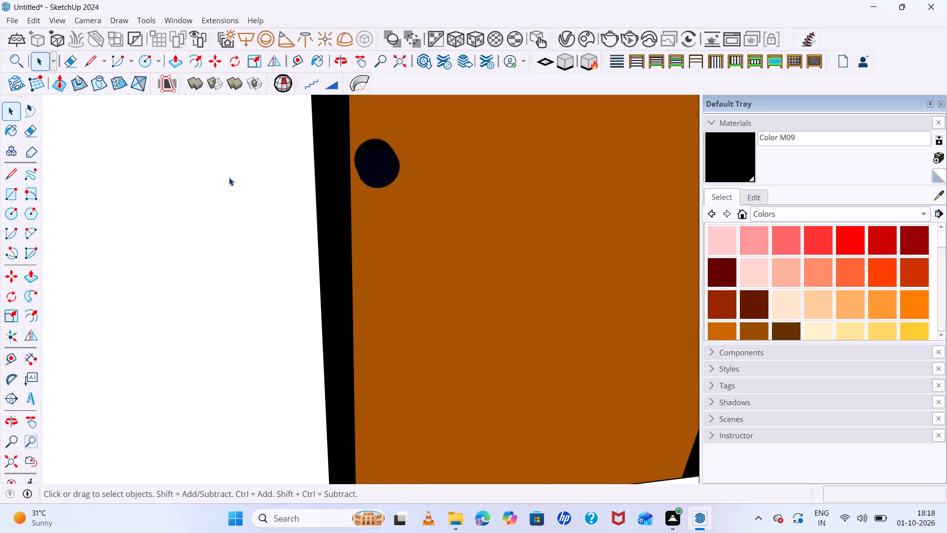
left_click(229, 177)
Examine the whole house from the front and from above, and clear the selection.
scroll(271, 223, "down", 19)
scroll(346, 300, "down", 3)
middle_click_drag(356, 315, 355, 281)
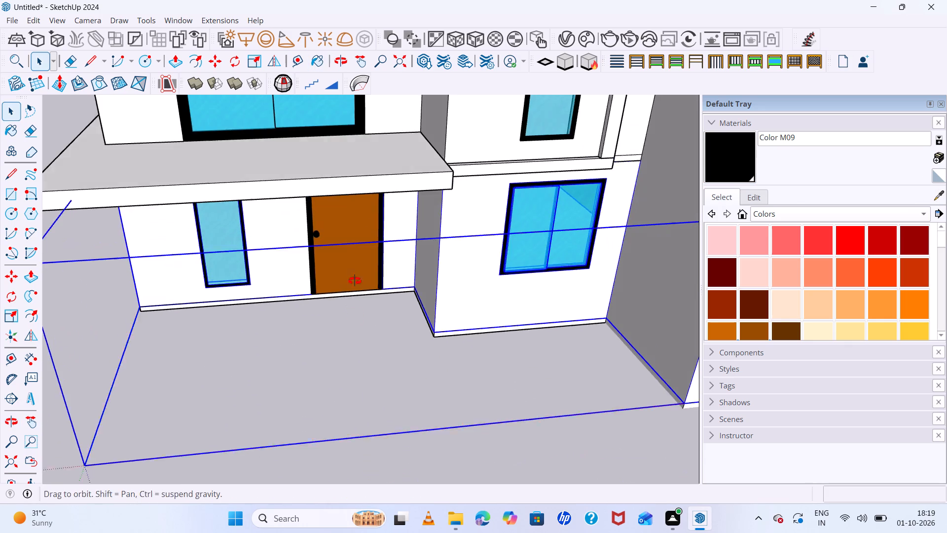
middle_click_drag(355, 281, 356, 234)
scroll(357, 231, "down", 13)
scroll(519, 172, "up", 2)
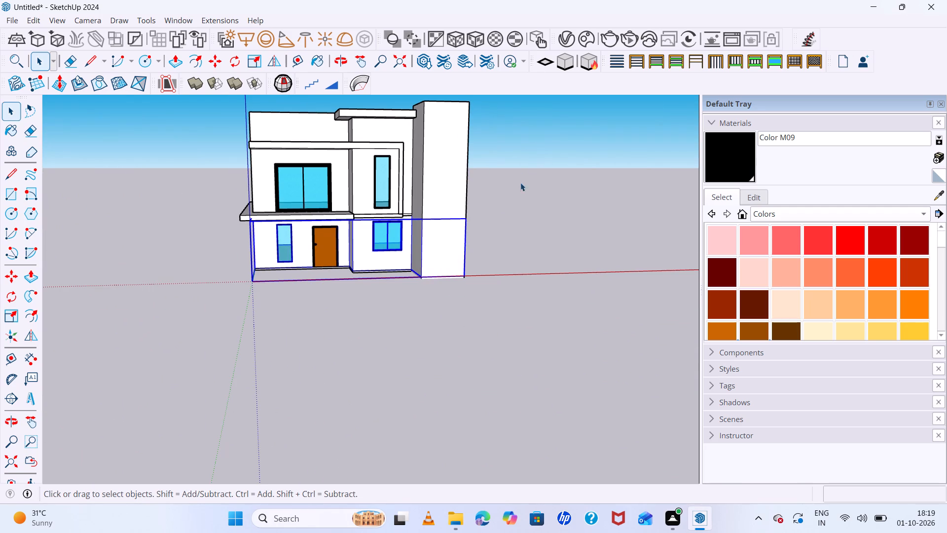
key("space")
scroll(518, 212, "down", 7)
scroll(559, 190, "up", 10)
middle_click_drag(502, 166, 500, 183)
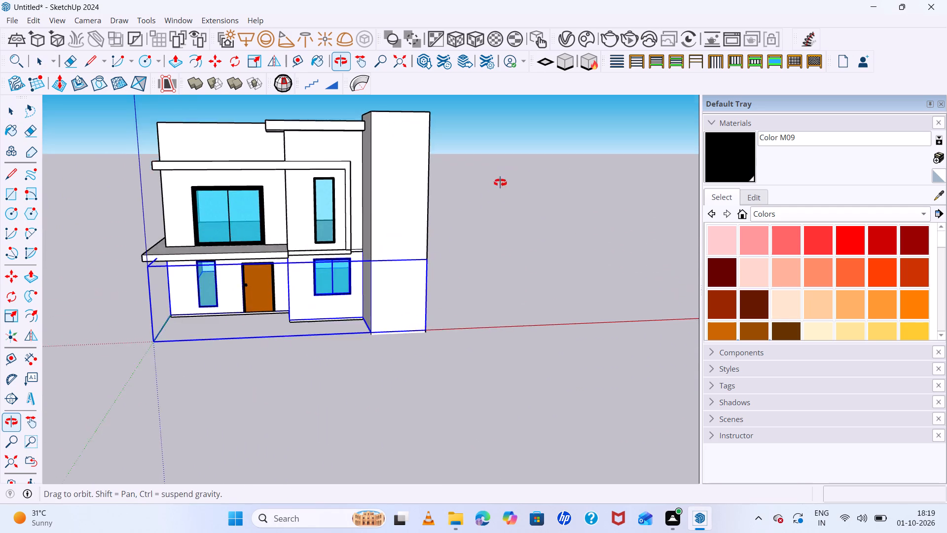
middle_click_drag(500, 183, 478, 245)
left_click(483, 238)
scroll(488, 242, "down", 6)
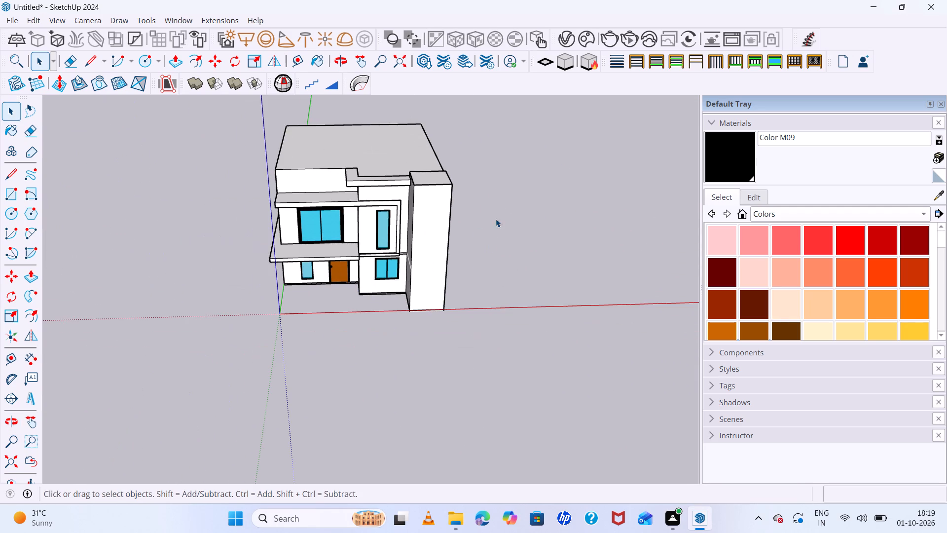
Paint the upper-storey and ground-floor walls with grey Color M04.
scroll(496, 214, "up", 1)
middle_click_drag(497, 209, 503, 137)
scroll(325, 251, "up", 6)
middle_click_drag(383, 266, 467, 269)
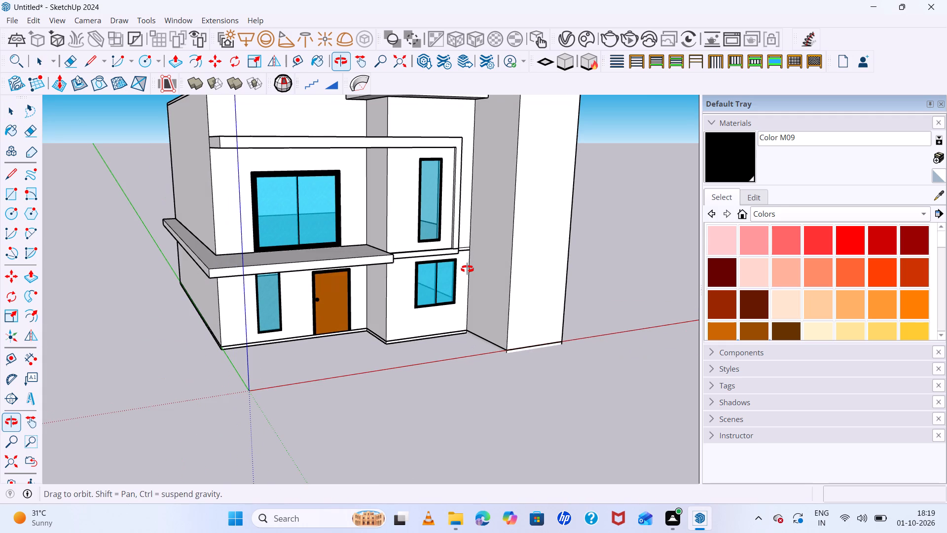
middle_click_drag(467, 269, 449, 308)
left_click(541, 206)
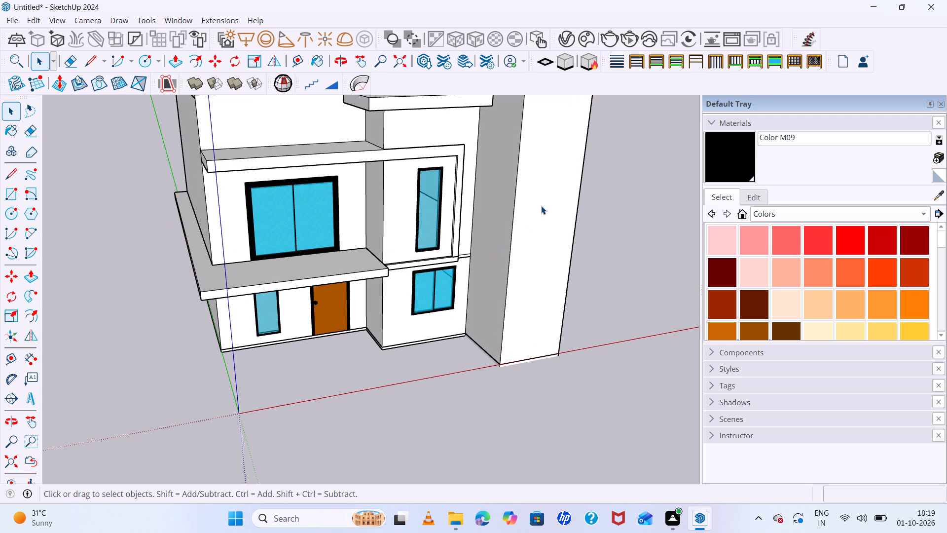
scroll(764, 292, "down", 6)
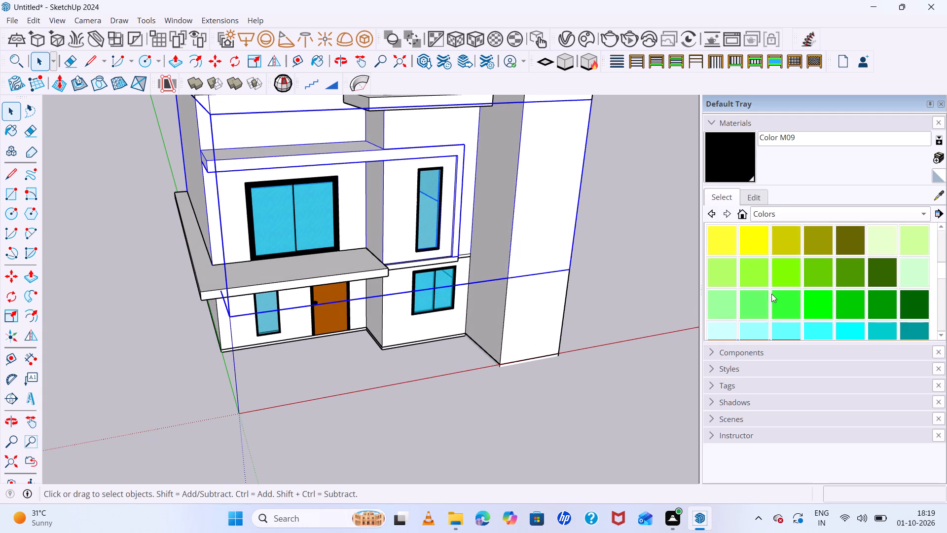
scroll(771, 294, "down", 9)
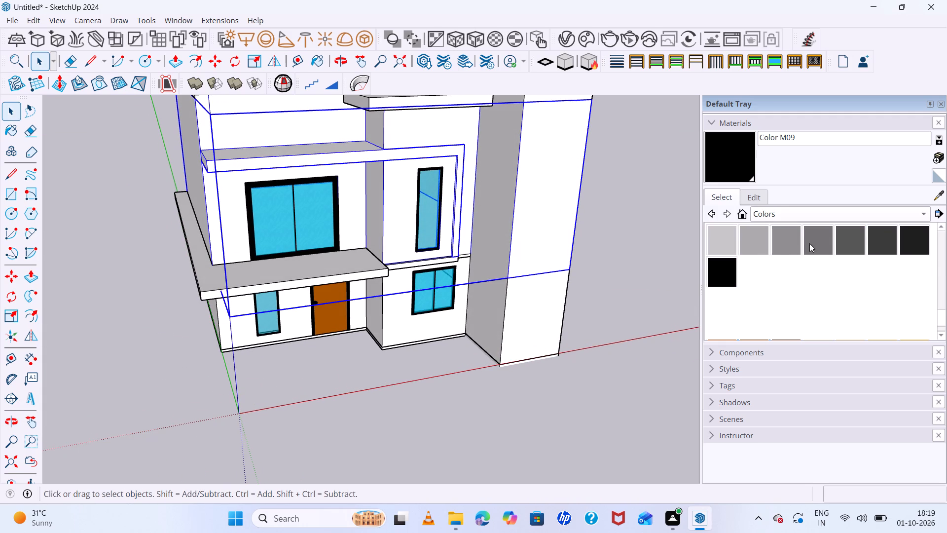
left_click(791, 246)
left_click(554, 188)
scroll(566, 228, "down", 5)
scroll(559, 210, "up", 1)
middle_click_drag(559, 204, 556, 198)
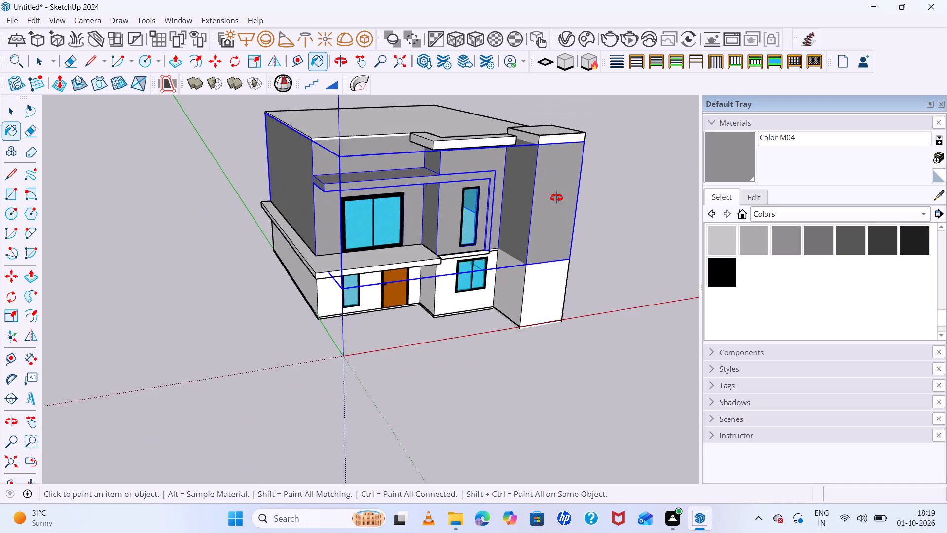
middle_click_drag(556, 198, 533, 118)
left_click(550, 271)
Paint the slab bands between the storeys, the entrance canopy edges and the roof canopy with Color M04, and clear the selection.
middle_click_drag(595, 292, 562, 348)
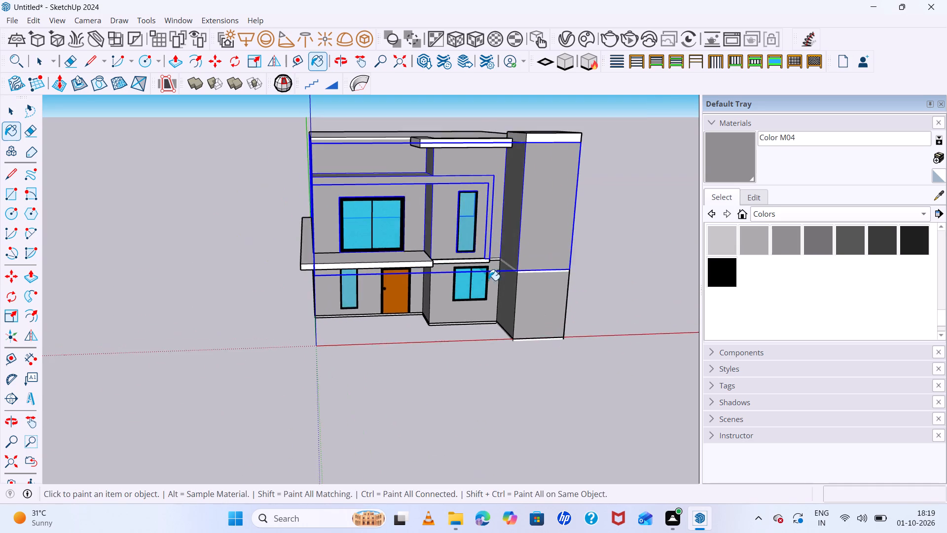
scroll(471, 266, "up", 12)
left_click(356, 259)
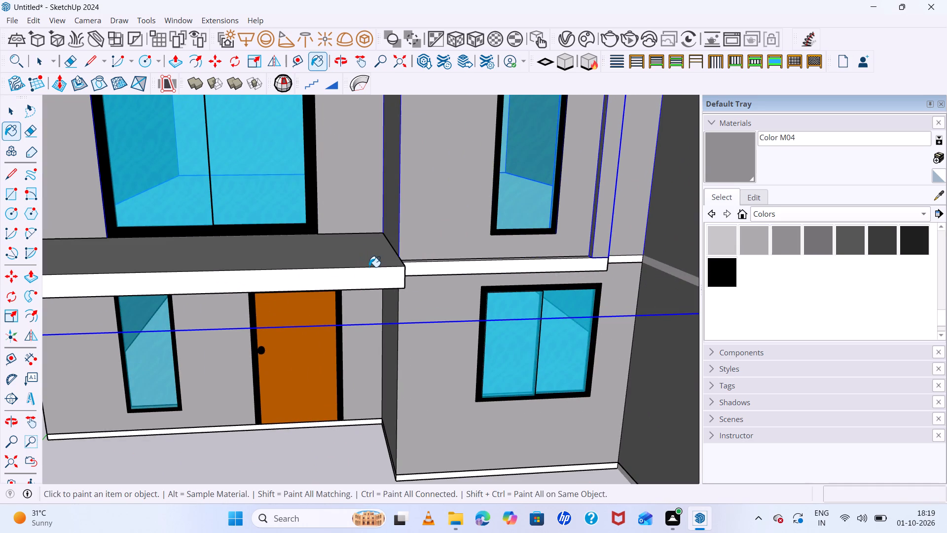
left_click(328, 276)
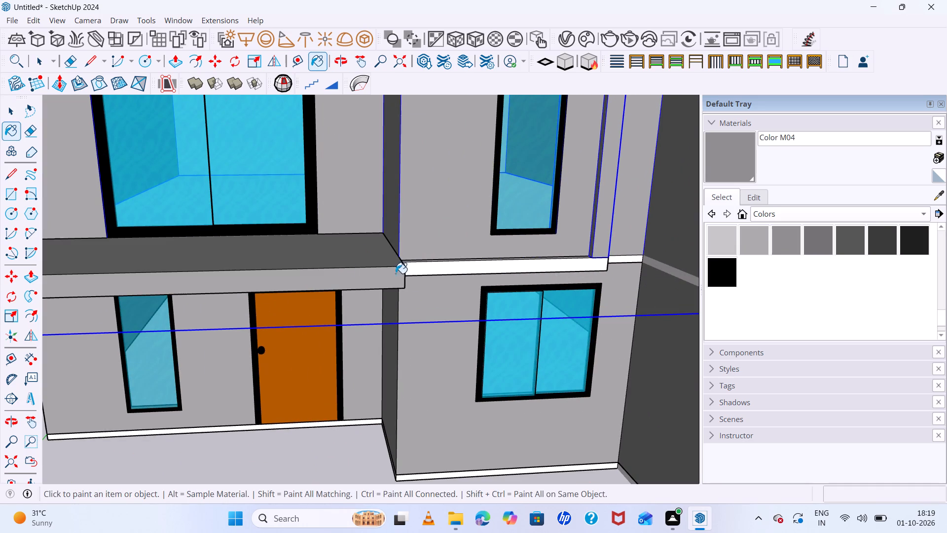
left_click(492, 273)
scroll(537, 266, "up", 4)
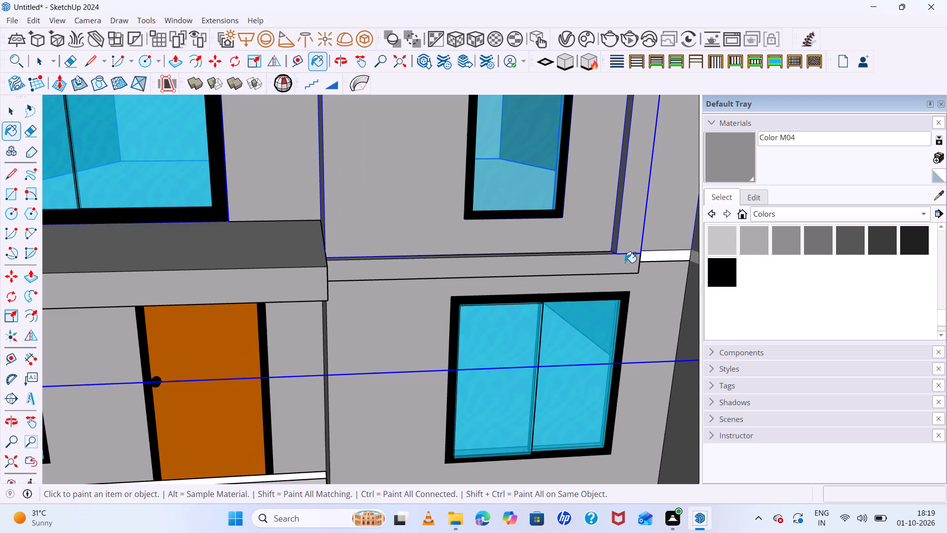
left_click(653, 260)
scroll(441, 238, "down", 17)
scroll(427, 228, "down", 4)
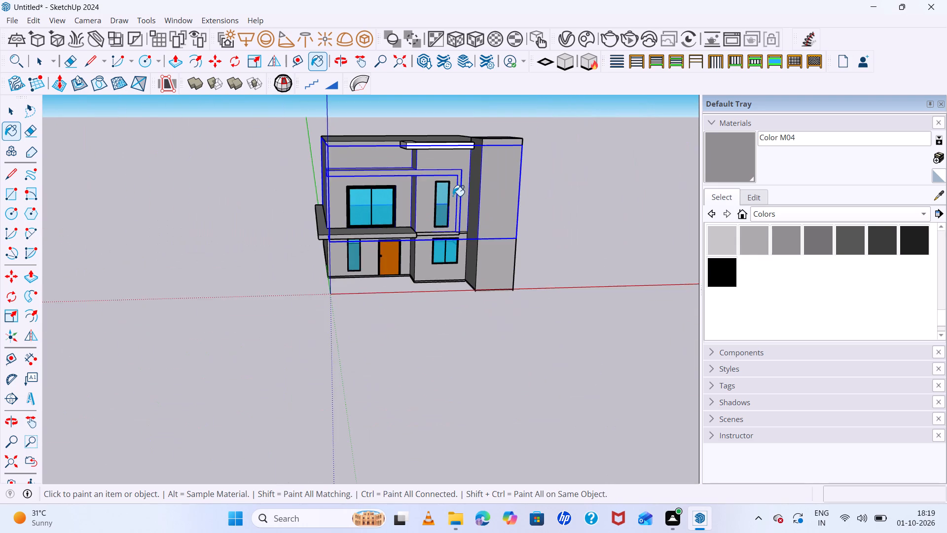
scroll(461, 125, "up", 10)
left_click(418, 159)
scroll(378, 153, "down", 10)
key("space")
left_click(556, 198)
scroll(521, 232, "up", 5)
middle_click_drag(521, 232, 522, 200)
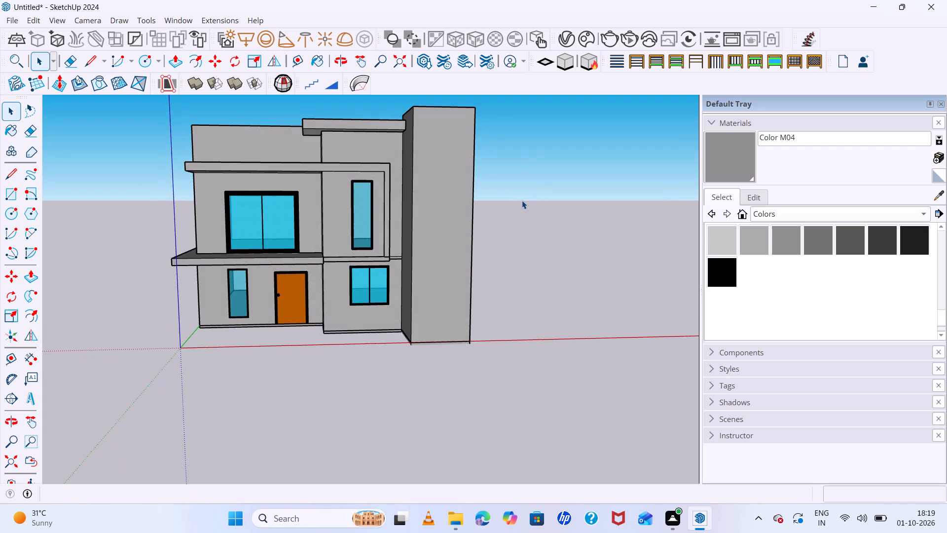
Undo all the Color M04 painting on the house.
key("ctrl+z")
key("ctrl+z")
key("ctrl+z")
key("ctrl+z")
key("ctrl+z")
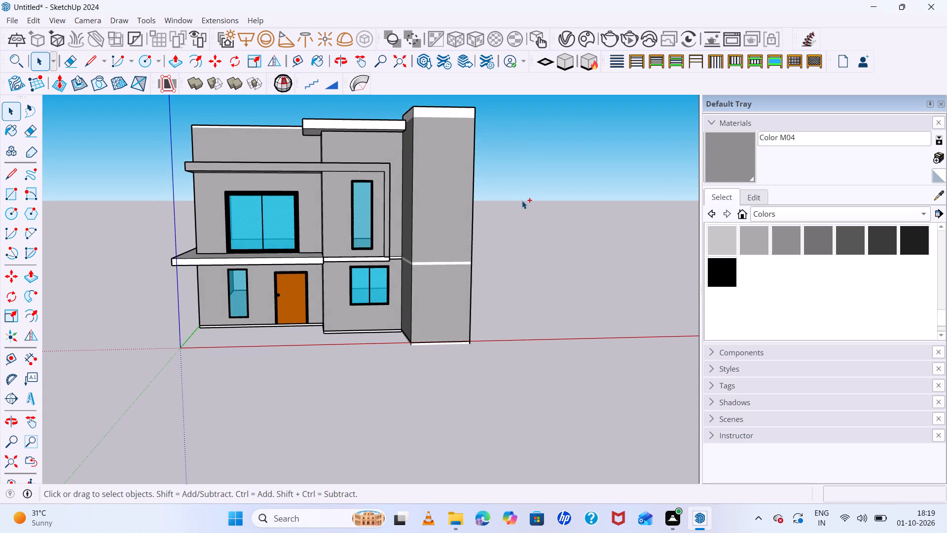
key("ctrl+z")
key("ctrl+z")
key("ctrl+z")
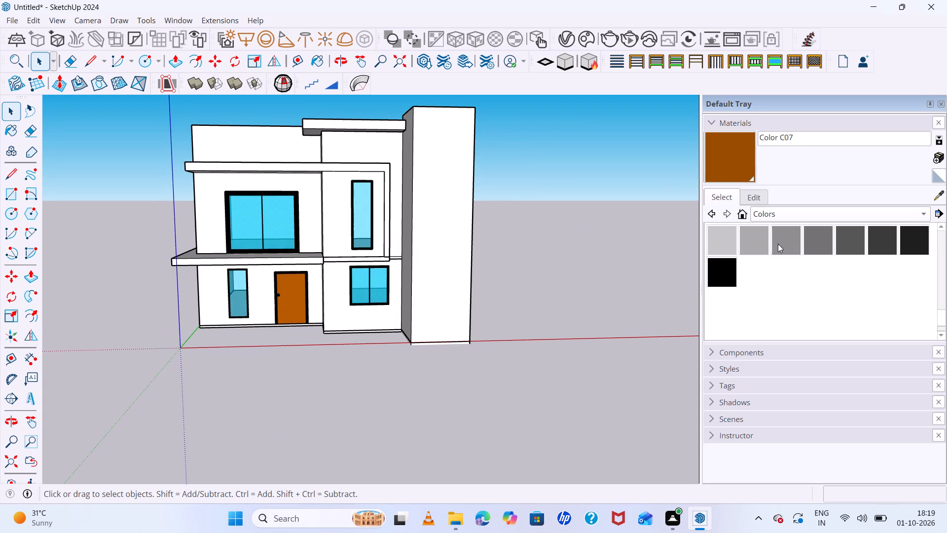
Paint the upper-storey and ground-floor walls with light grey Color M02.
scroll(759, 259, "up", 3)
scroll(836, 288, "down", 2)
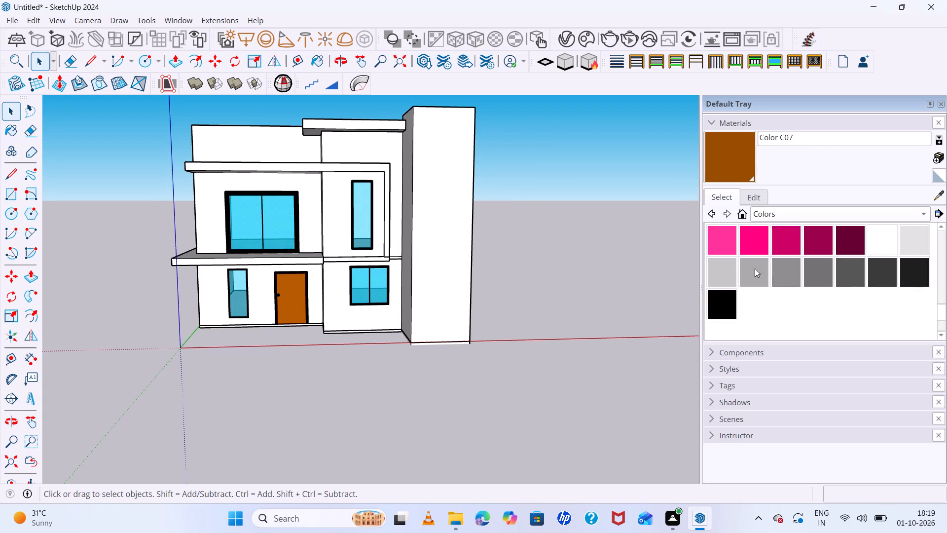
left_click(710, 273)
left_click(472, 152)
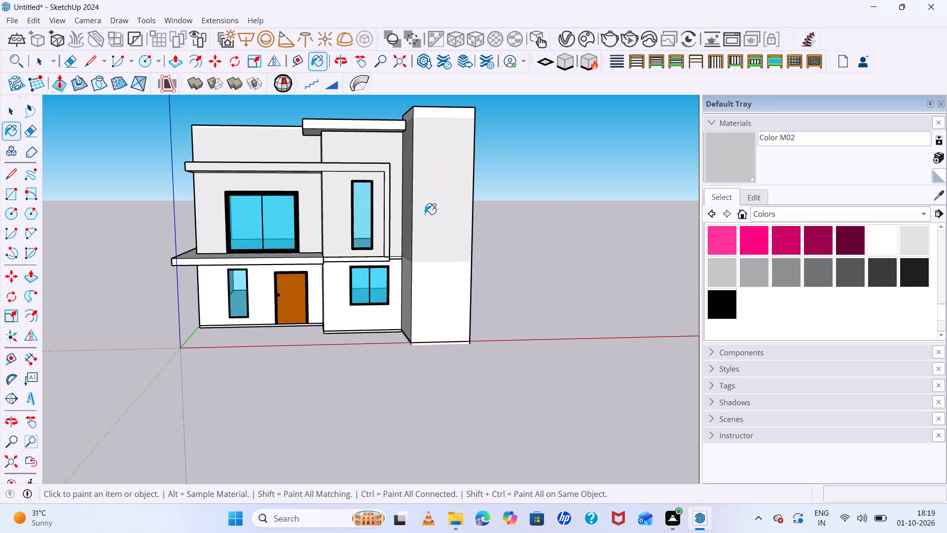
left_click(443, 292)
Paint the slab bands between the storeys and the entrance canopy's front edge with Color M02.
scroll(450, 269, "up", 6)
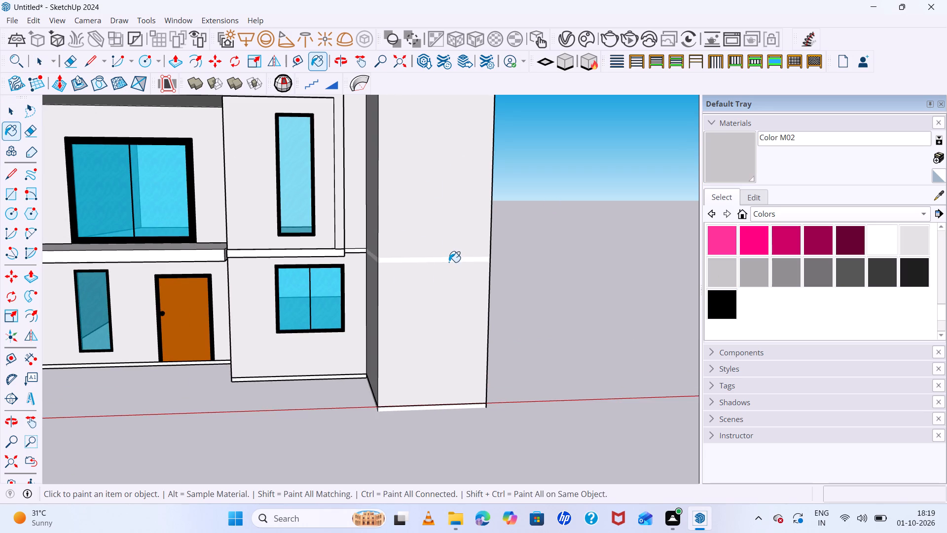
left_click(449, 261)
left_click(349, 252)
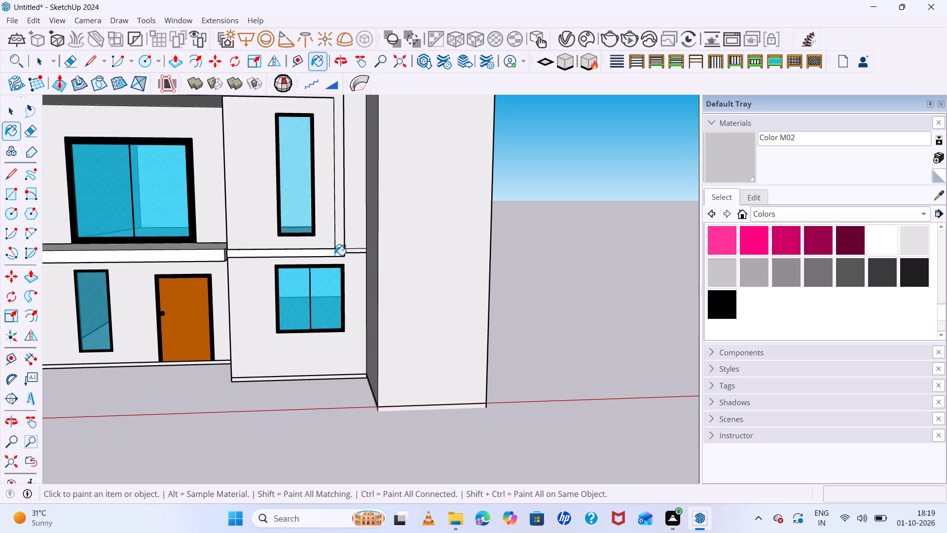
left_click(334, 255)
left_click(107, 253)
scroll(153, 246, "down", 5)
middle_click_drag(265, 238, 253, 296)
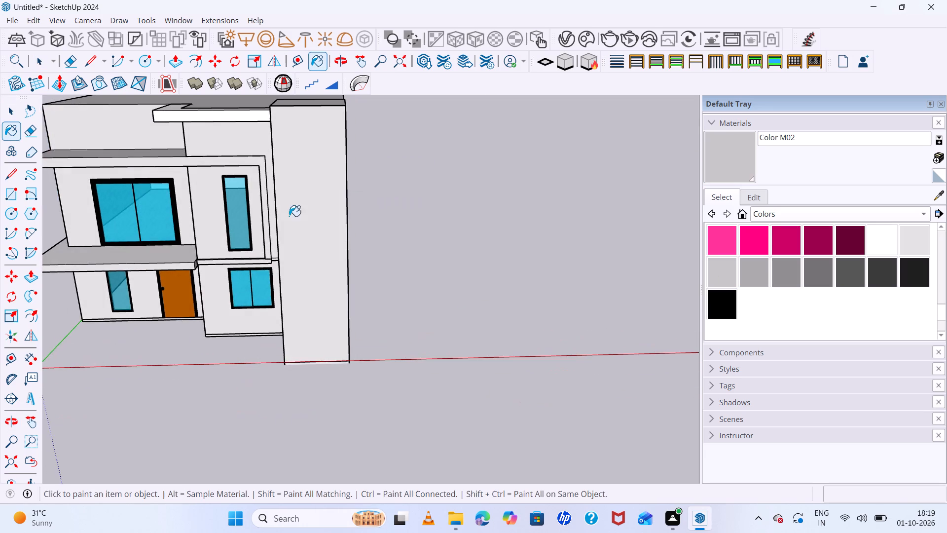
Paint the small roof canopy's front and end faces and the entrance canopy's side edge with Color M02.
scroll(245, 105, "up", 4)
left_click(213, 121)
scroll(203, 130, "down", 5)
middle_click_drag(224, 152, 503, 164)
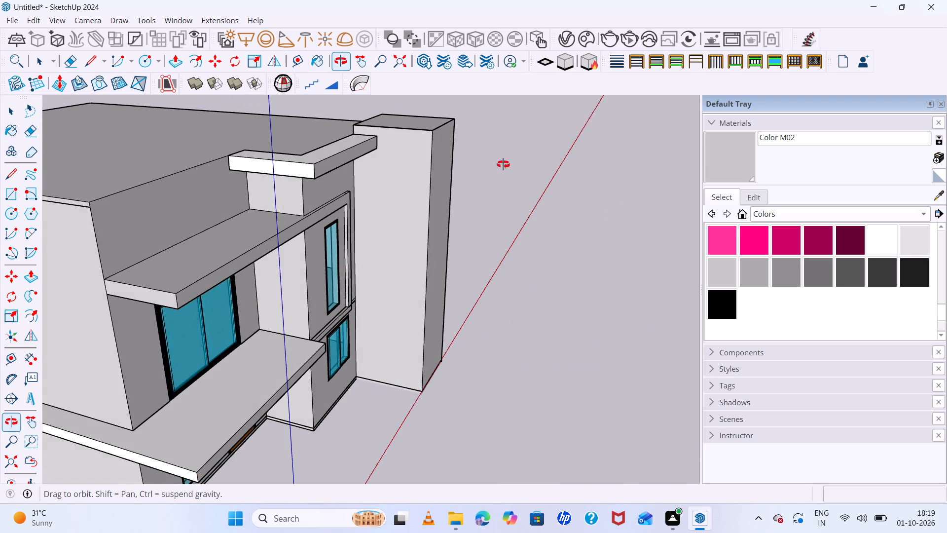
middle_click_drag(503, 164, 506, 163)
scroll(317, 158, "up", 5)
left_click(276, 167)
scroll(305, 157, "down", 12)
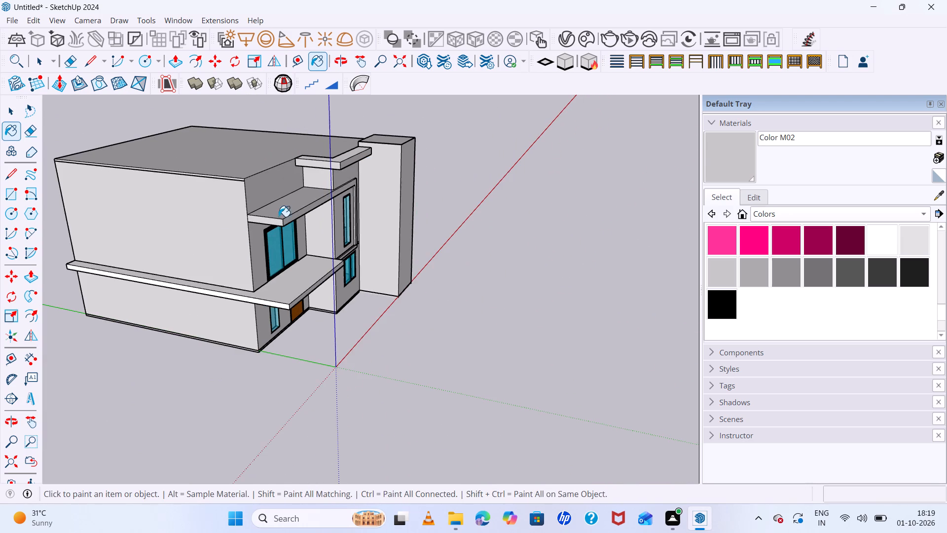
scroll(177, 288, "up", 6)
left_click(183, 285)
scroll(252, 246, "down", 7)
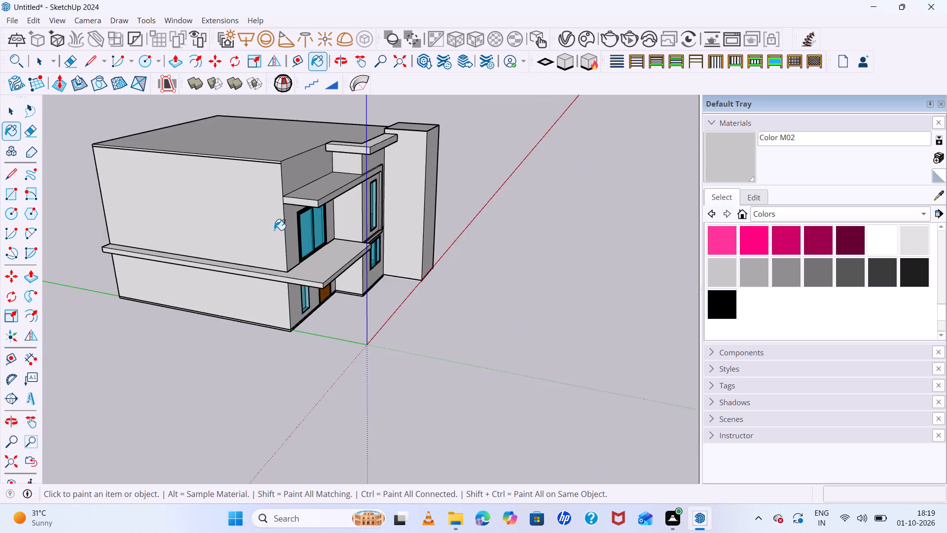
Examine the painted house from the front and close up around the windows and entrance door.
scroll(274, 230, "down", 6)
middle_click_drag(360, 229, 179, 227)
scroll(425, 215, "up", 8)
middle_click_drag(437, 217, 422, 177)
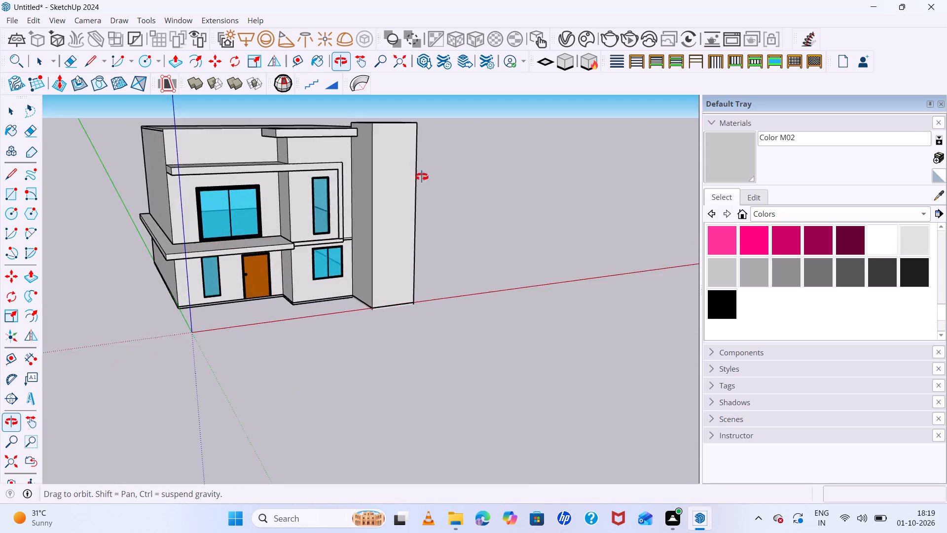
middle_click_drag(422, 177, 372, 159)
scroll(323, 171, "up", 7)
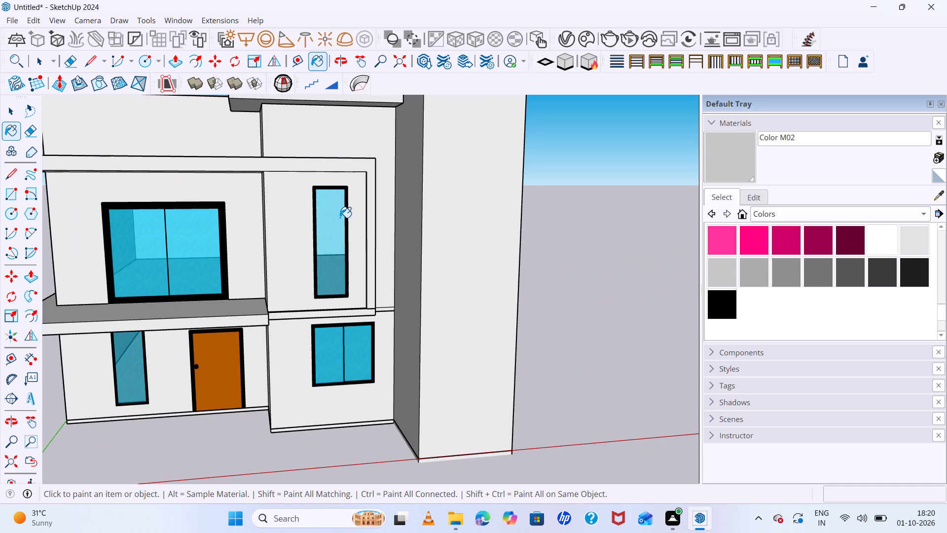
scroll(340, 218, "down", 6)
middle_click_drag(355, 210, 354, 235)
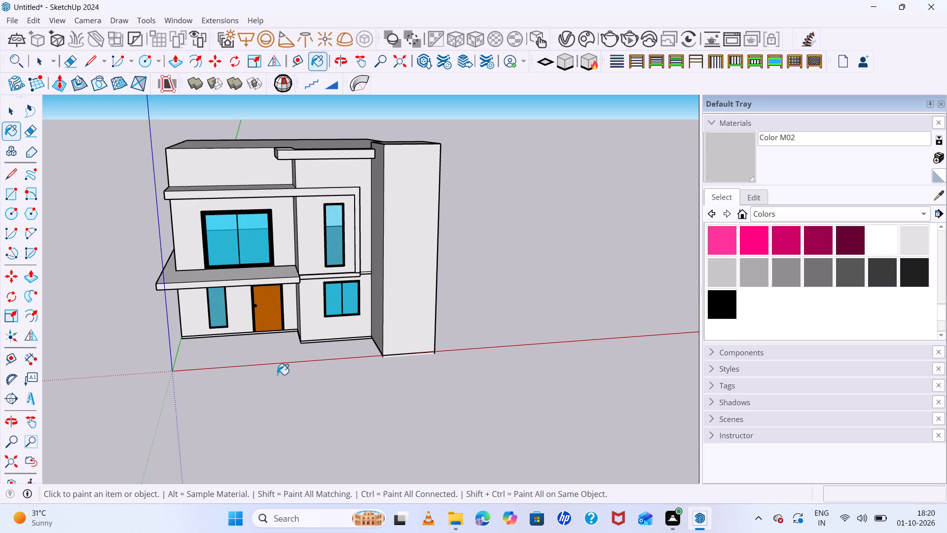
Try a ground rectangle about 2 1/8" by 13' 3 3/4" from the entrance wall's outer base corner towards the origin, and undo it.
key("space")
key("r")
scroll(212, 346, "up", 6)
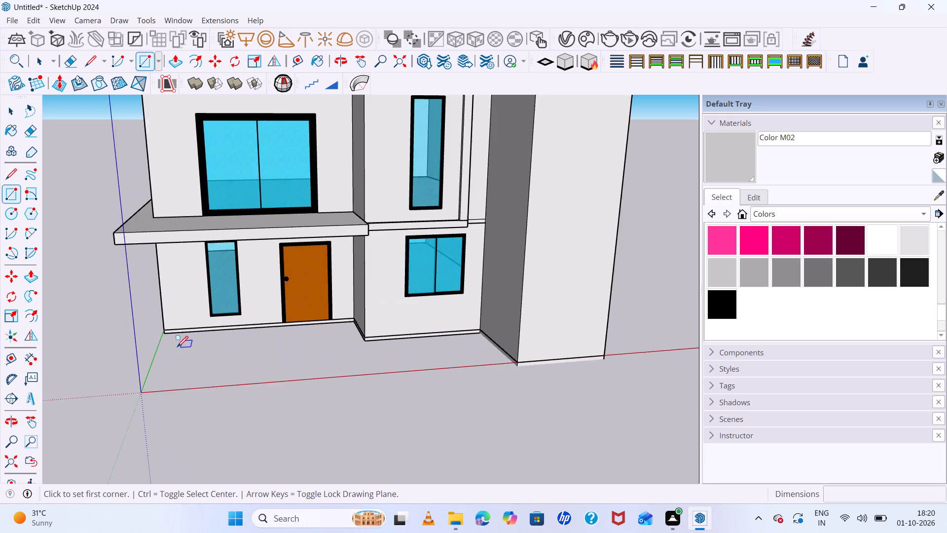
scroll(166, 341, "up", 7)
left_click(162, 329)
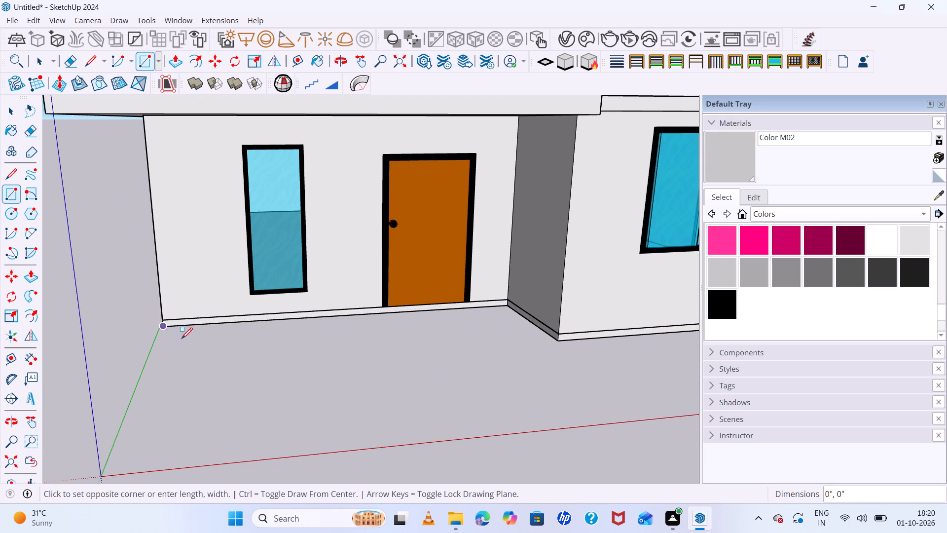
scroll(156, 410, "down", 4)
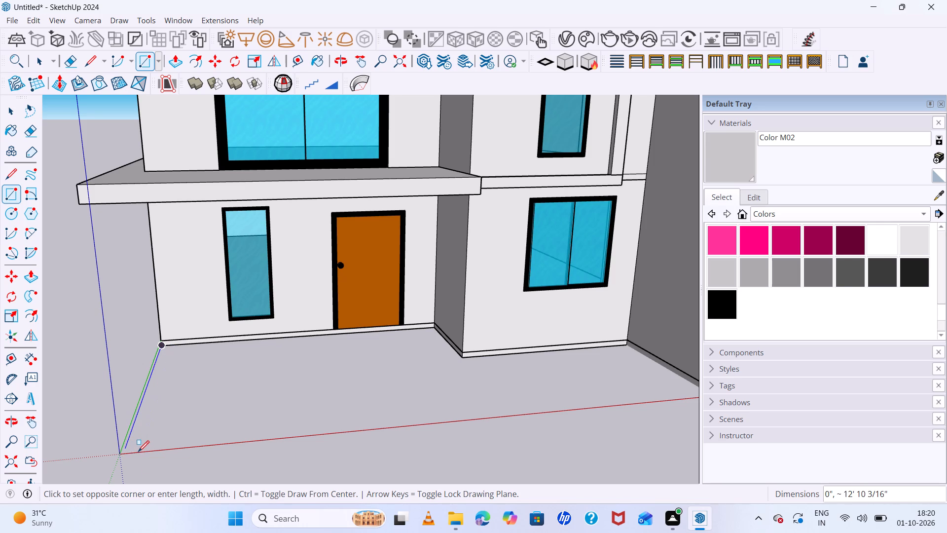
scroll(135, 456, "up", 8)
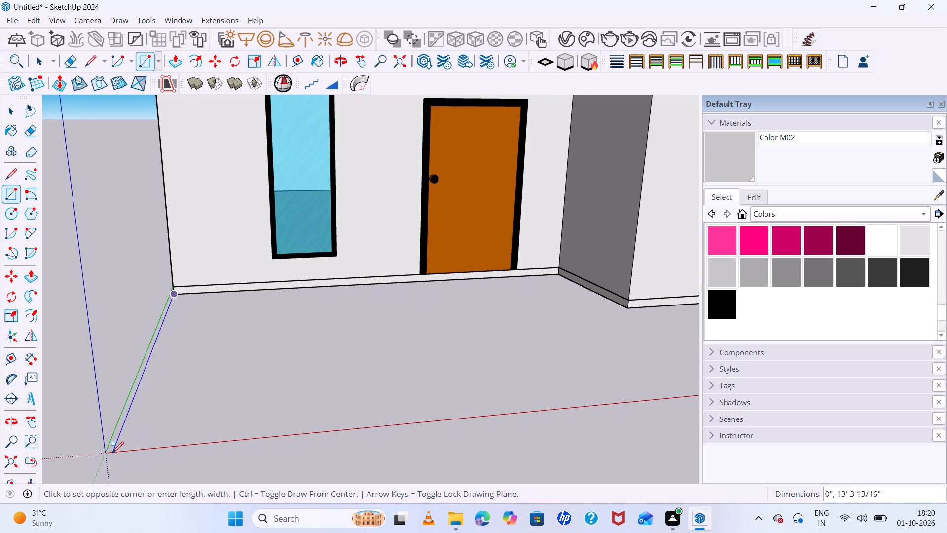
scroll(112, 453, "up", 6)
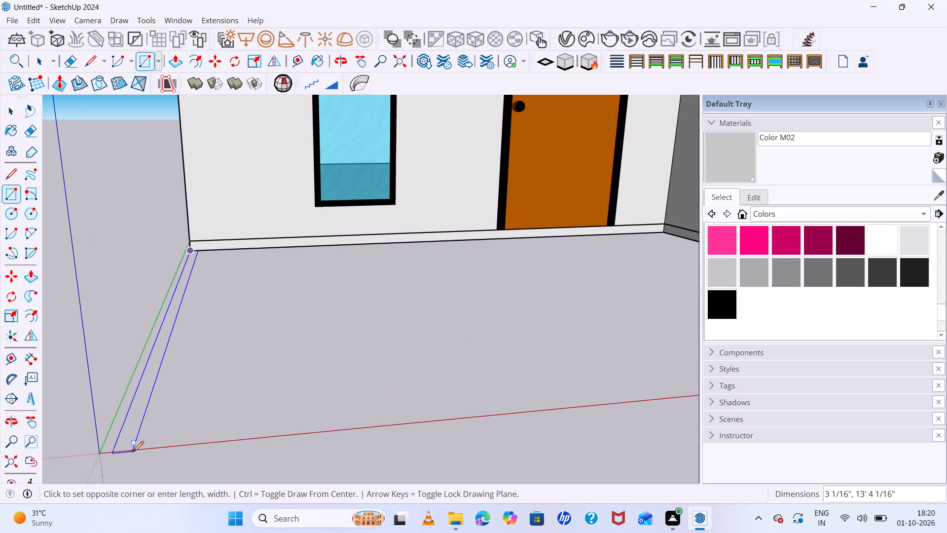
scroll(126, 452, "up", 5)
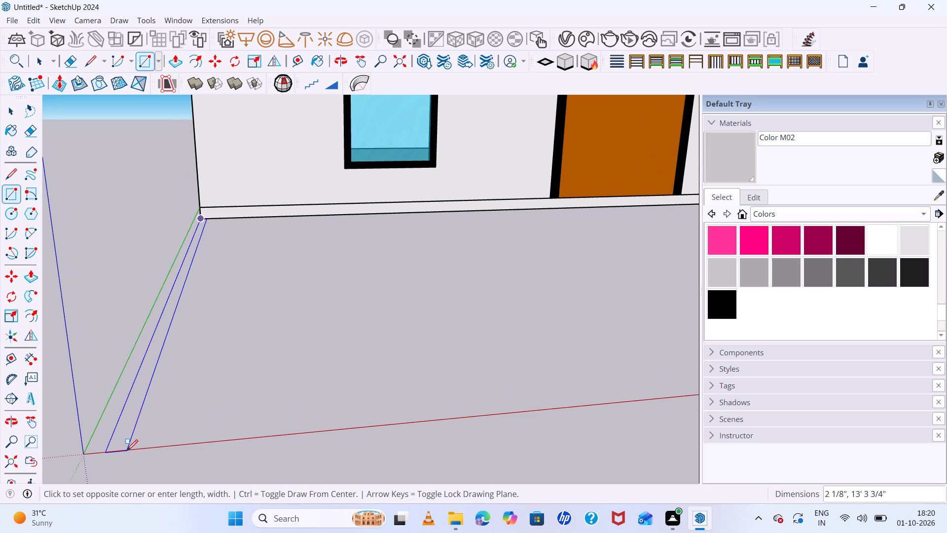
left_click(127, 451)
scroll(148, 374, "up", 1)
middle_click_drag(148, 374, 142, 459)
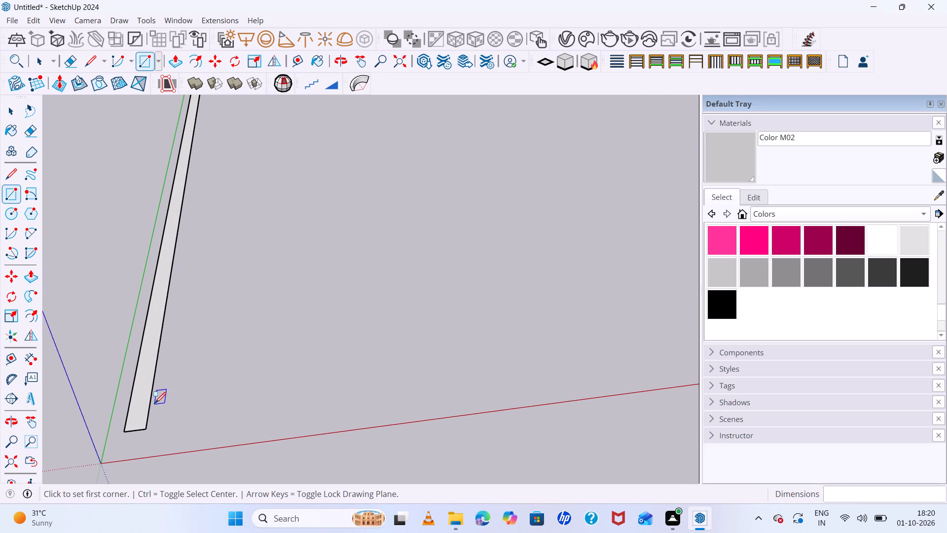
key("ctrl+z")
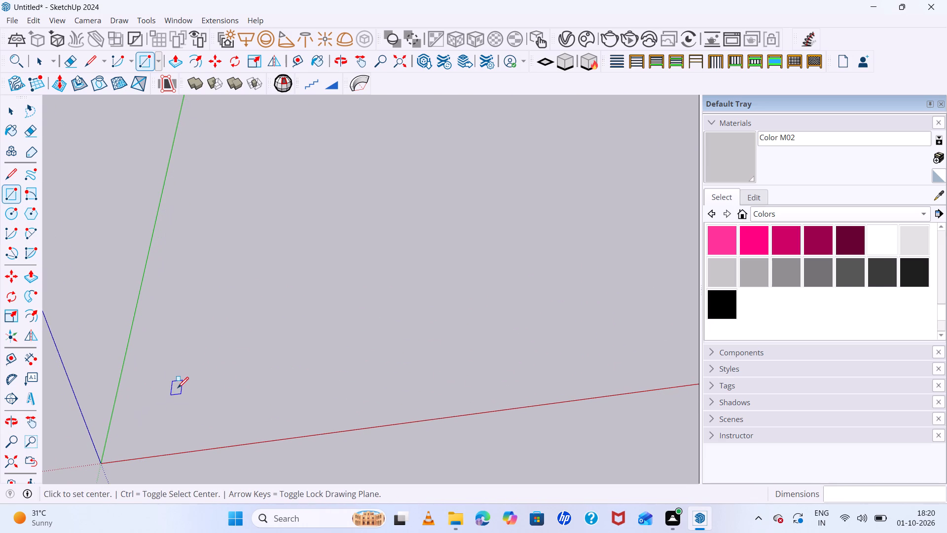
Draw a narrow ground rectangle about 5 3/16" by 13' 6 13/16" from the entrance wall's outer base corner to the red axis near the origin.
scroll(259, 370, "down", 11)
scroll(224, 190, "up", 2)
scroll(248, 123, "up", 3)
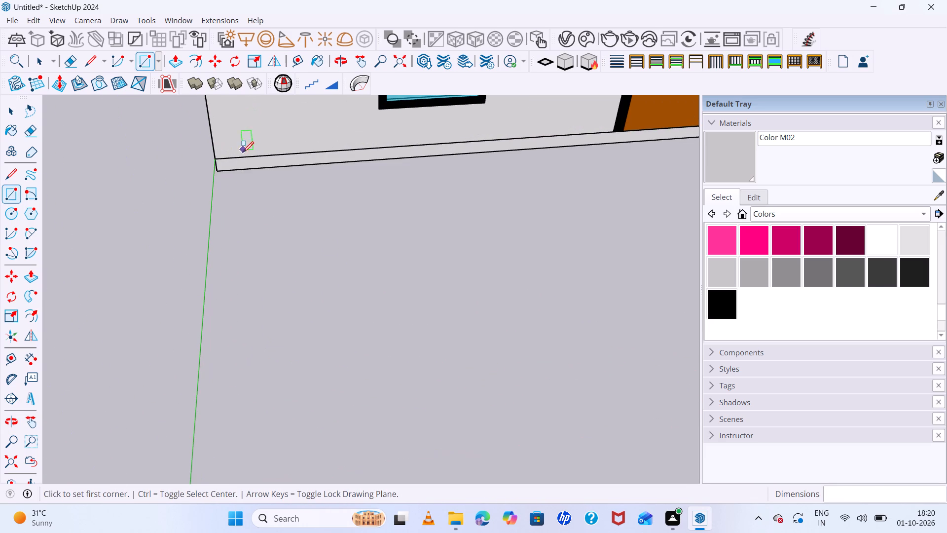
left_click(217, 172)
scroll(251, 250, "down", 5)
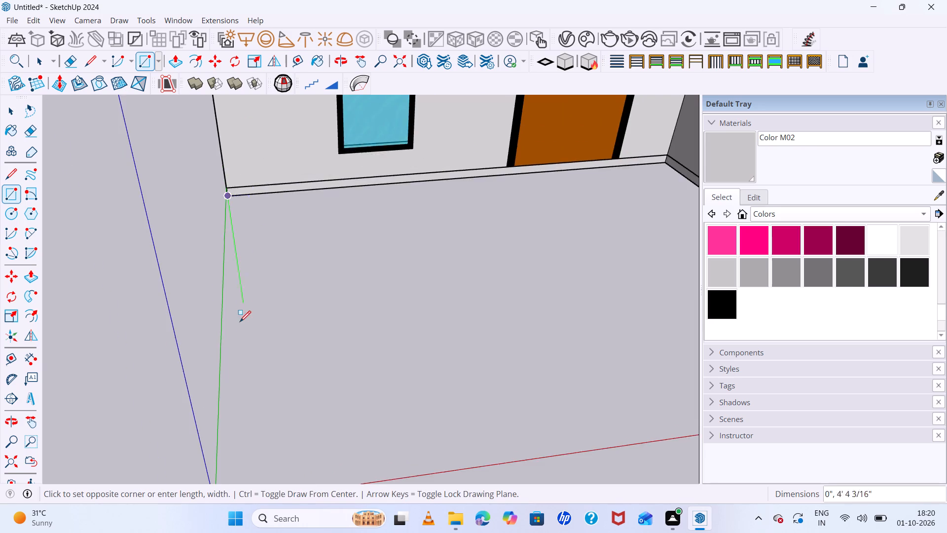
scroll(240, 340, "down", 7)
scroll(251, 412, "up", 6)
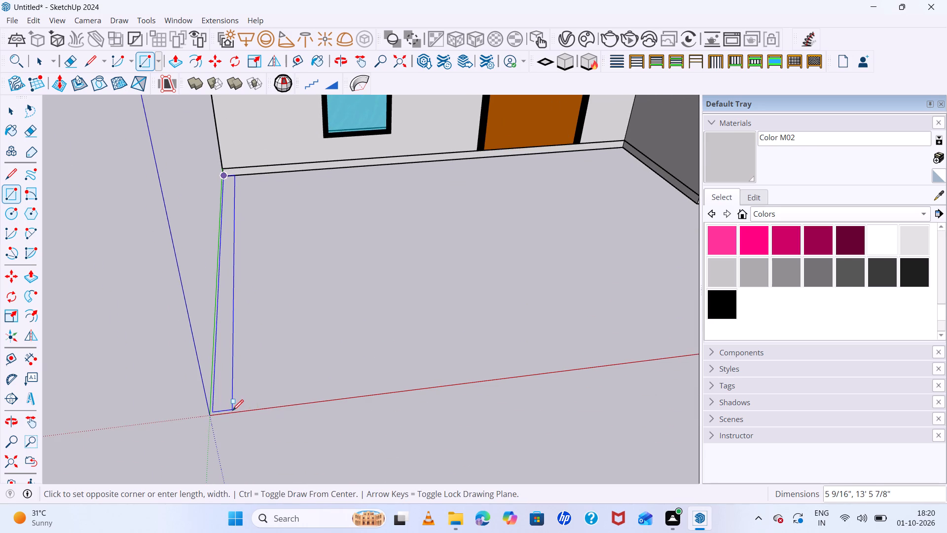
left_click(231, 413)
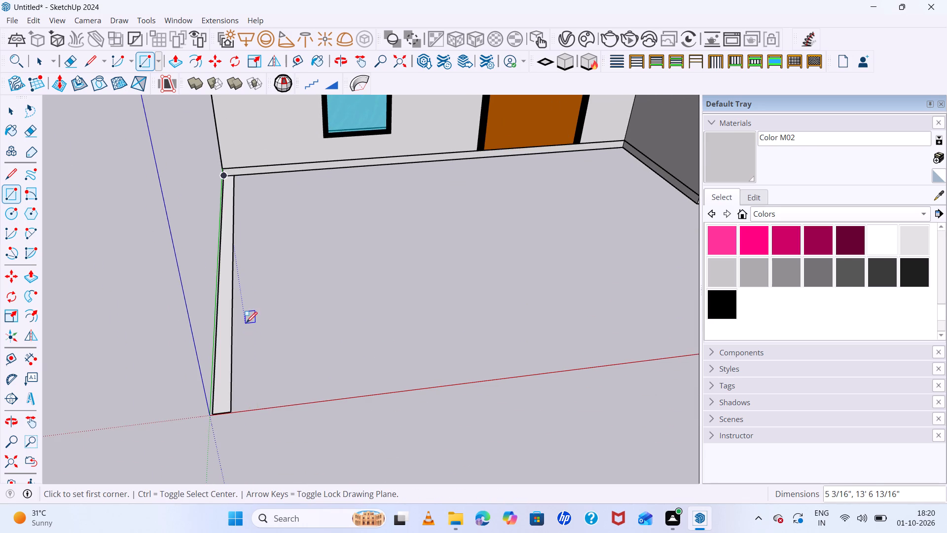
Push/Pull the narrow ground strip upward about 3' 2 1/16" into a low boundary wall.
key("p")
left_click(218, 378)
scroll(229, 341, "down", 5)
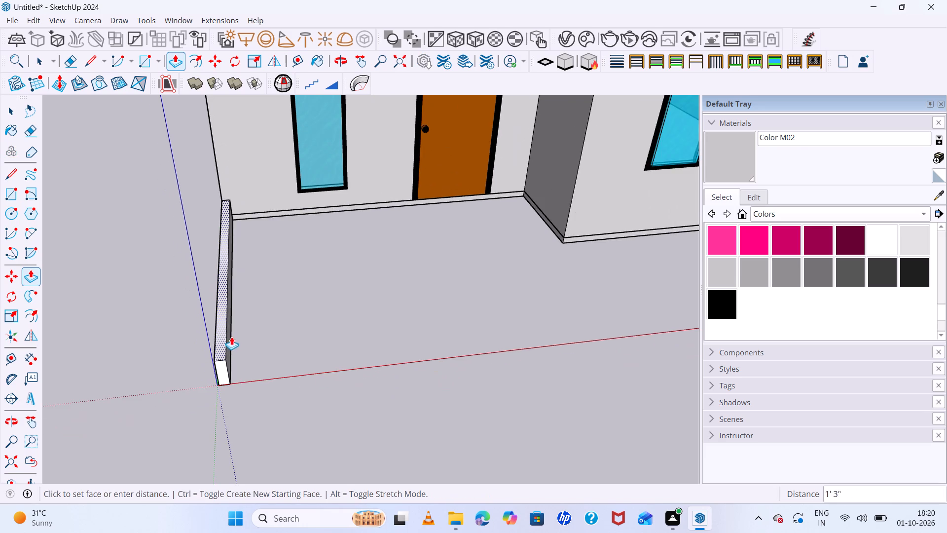
middle_click_drag(234, 335, 255, 259)
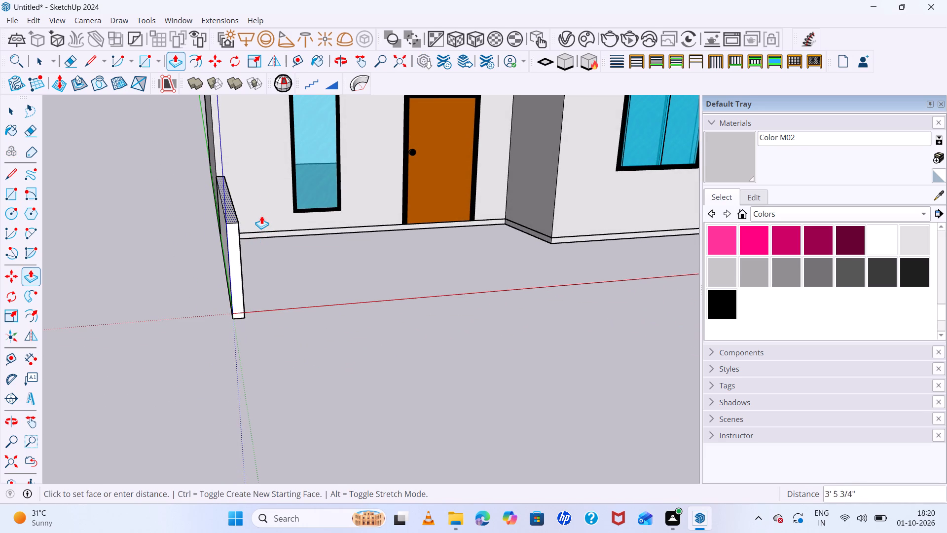
left_click(259, 228)
middle_click_drag(264, 276, 348, 298)
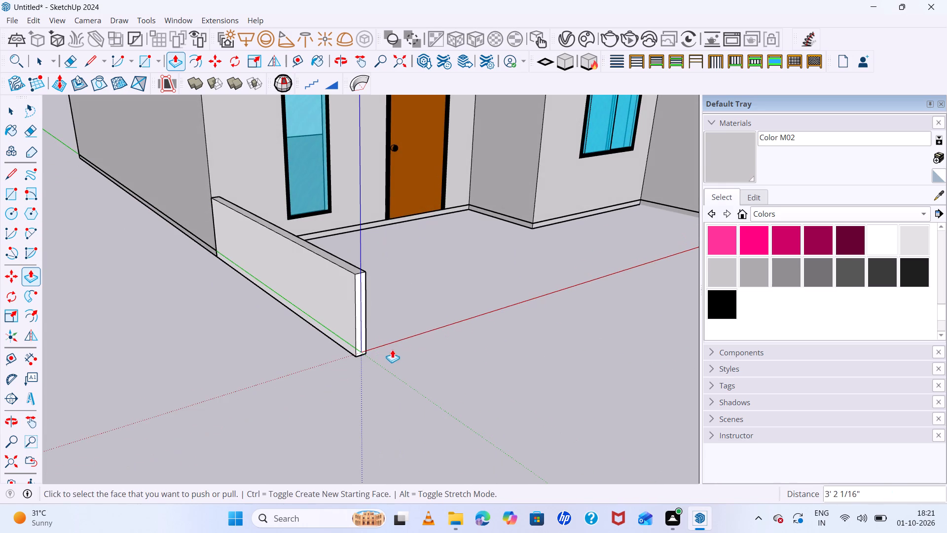
key("space")
left_click(399, 349)
Examine the low side wall and its junction with the house from the front, from below and from above.
scroll(397, 333, "down", 5)
middle_click_drag(401, 325, 182, 304)
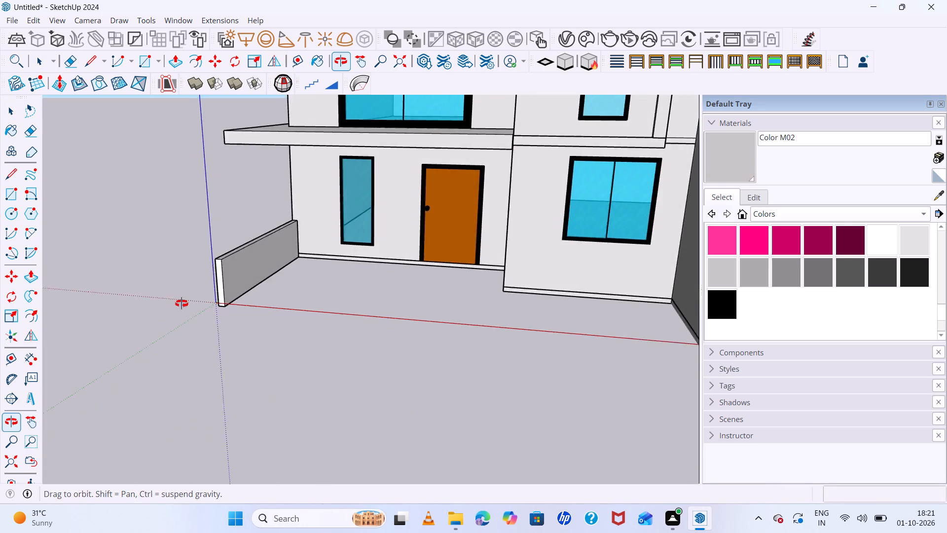
middle_click_drag(182, 304, 144, 195)
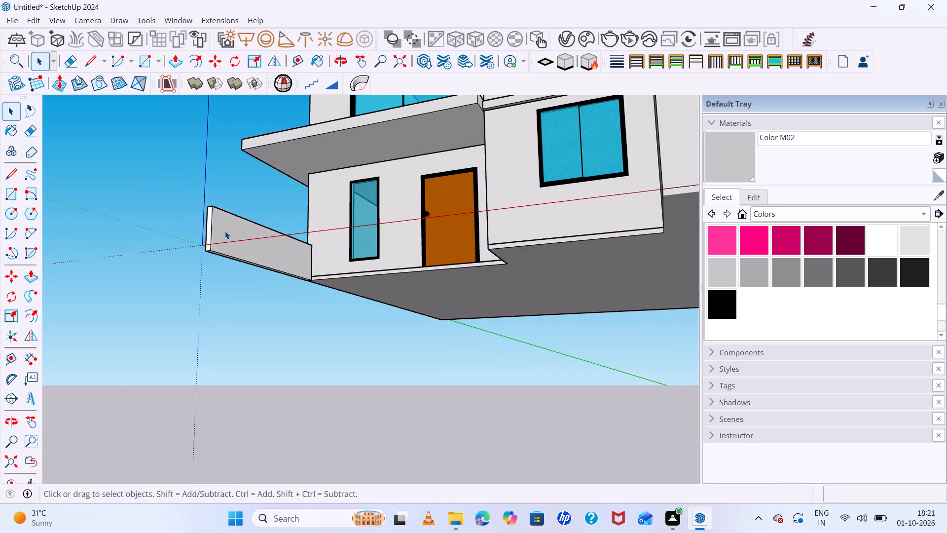
scroll(228, 231, "up", 5)
scroll(233, 239, "down", 5)
middle_click_drag(250, 267, 226, 400)
scroll(228, 395, "up", 1)
scroll(318, 289, "down", 5)
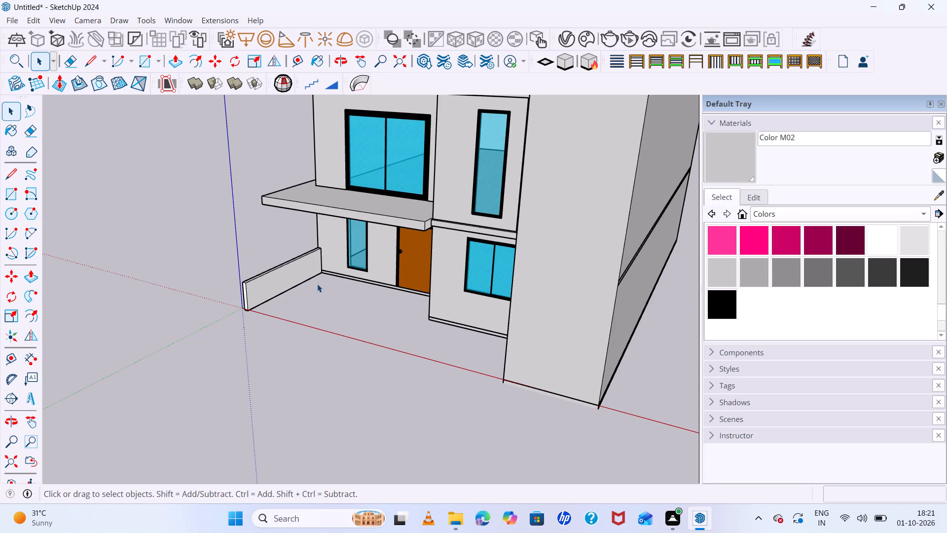
scroll(11, 234, "down", 2)
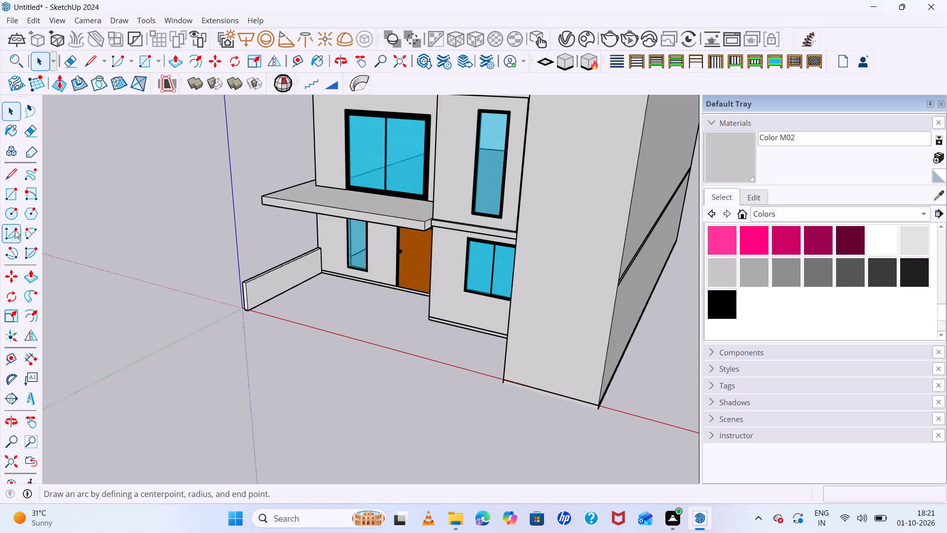
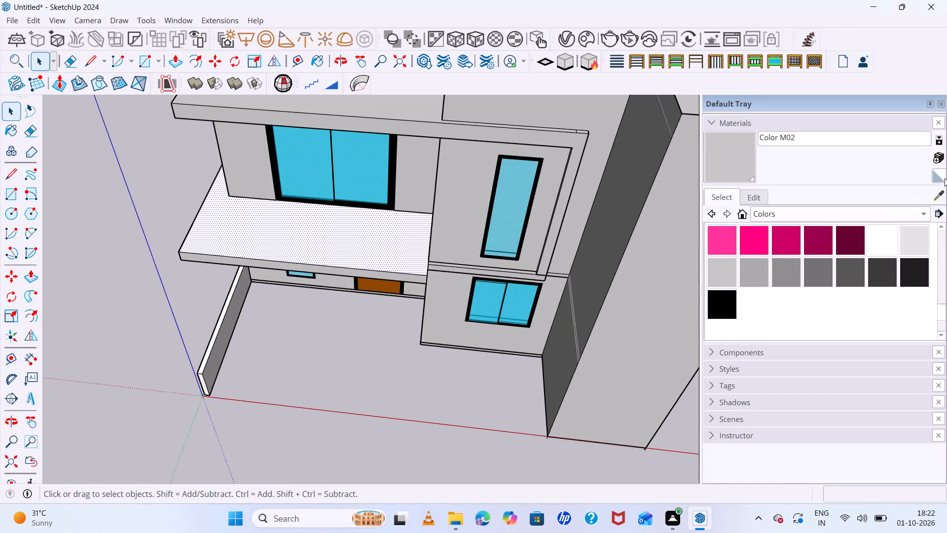
Sample the house's light grey Color M02 and paint the tops of the balcony slab and the L-shaped roof slab with it.
left_click(939, 195)
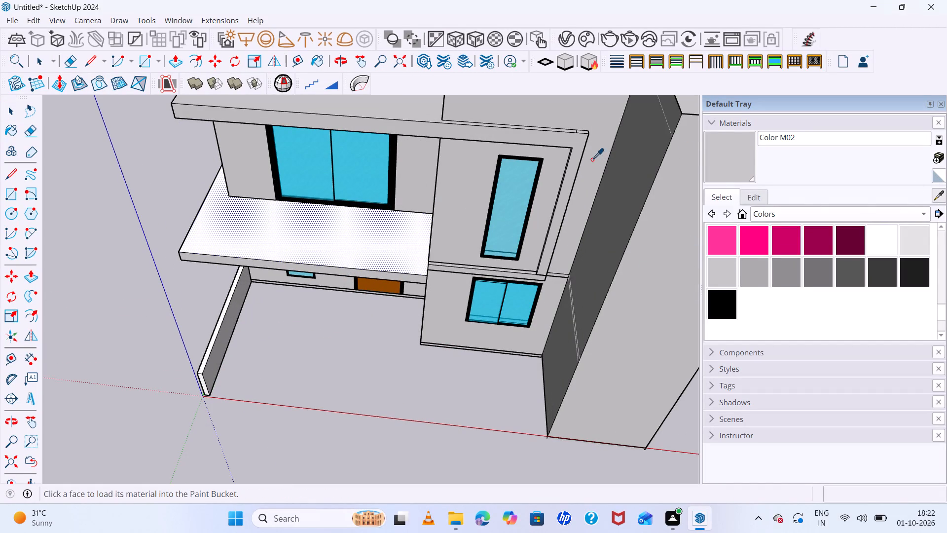
left_click(510, 104)
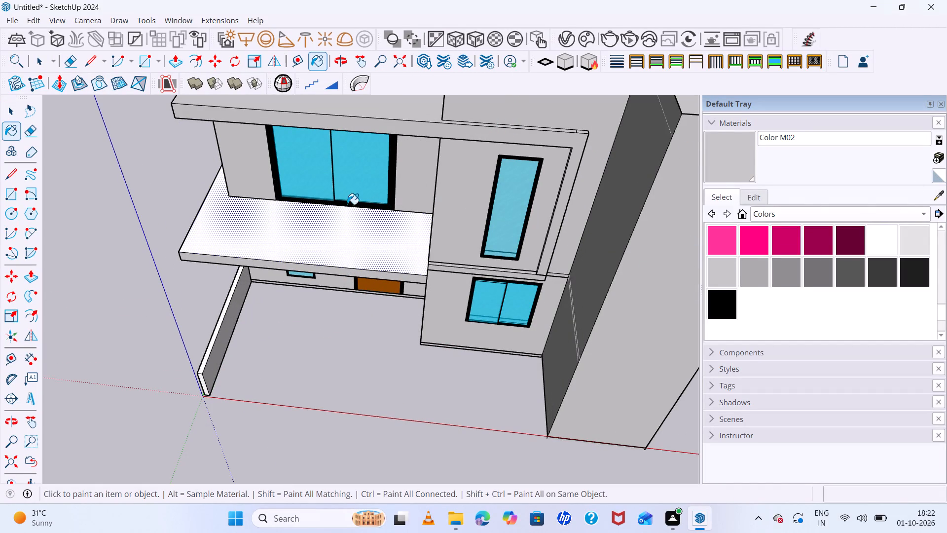
left_click(253, 244)
scroll(204, 226, "down", 5)
middle_click_drag(205, 225, 244, 269)
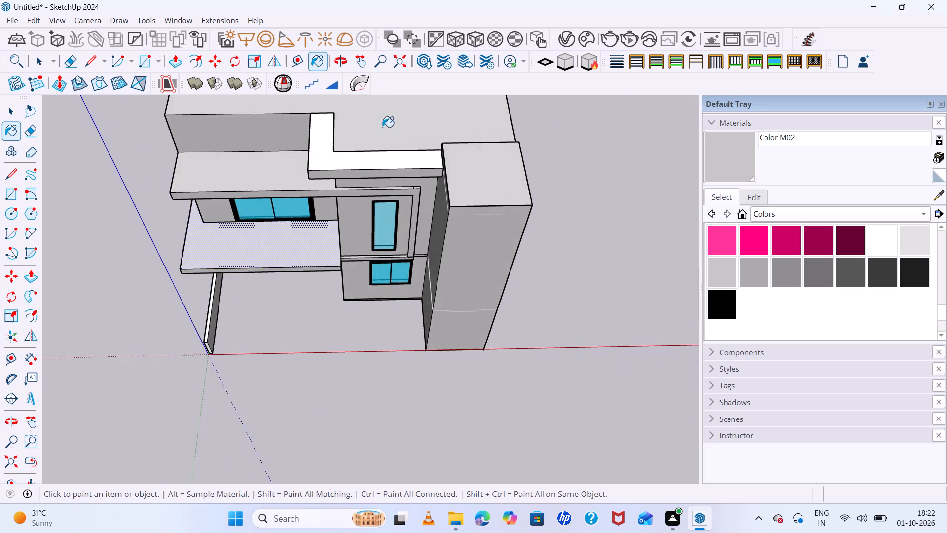
scroll(358, 98, "up", 6)
left_click(312, 170)
Paint the outer side, front end and top of the low boundary wall light grey with Color M02.
scroll(307, 173, "down", 12)
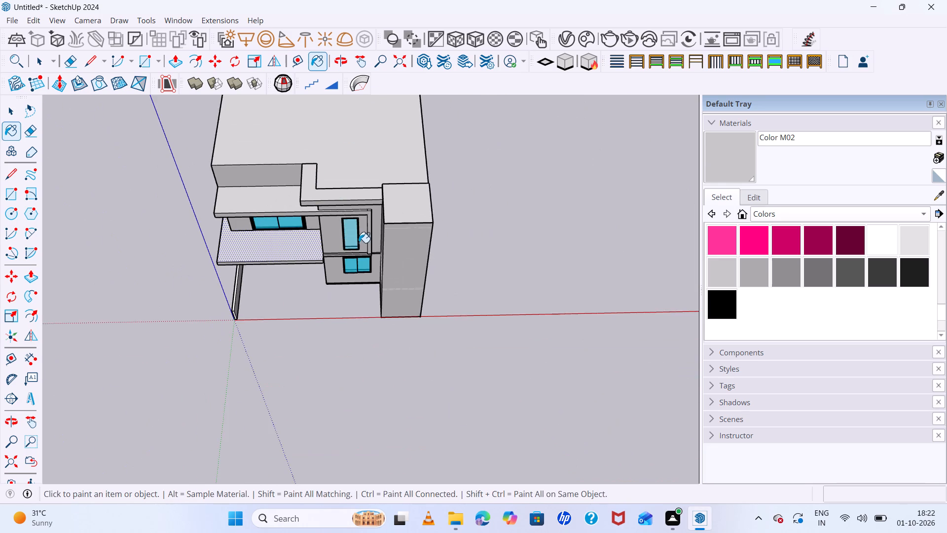
middle_click_drag(357, 225, 335, 47)
middle_click_drag(283, 203, 565, 173)
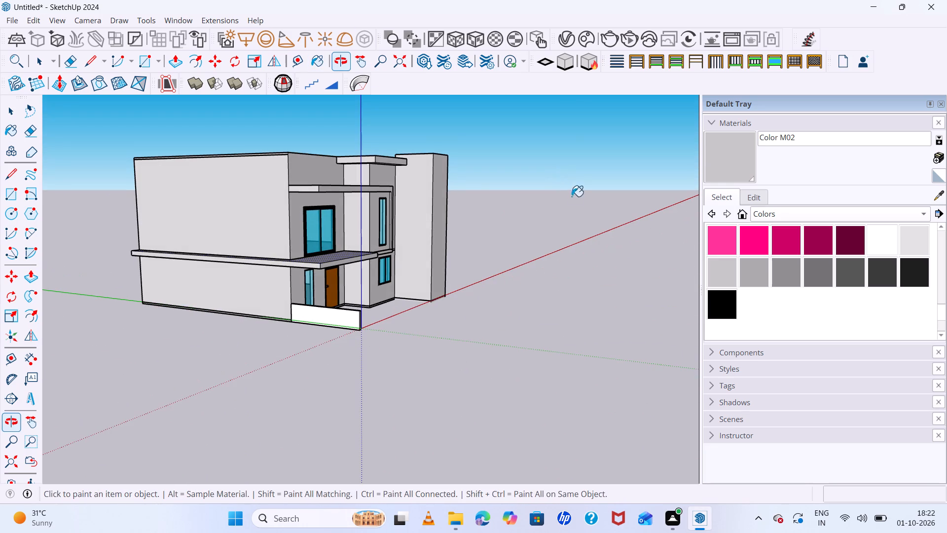
scroll(370, 340, "up", 6)
scroll(301, 296, "up", 7)
left_click(300, 292)
middle_click_drag(338, 292, 143, 331)
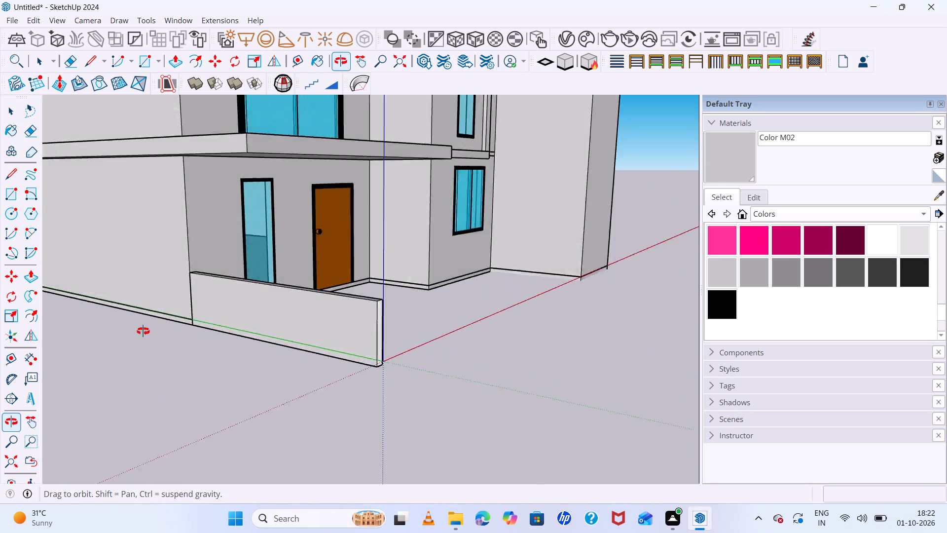
middle_click_drag(143, 331, 0, 348)
scroll(155, 308, "up", 6)
left_click(166, 292)
scroll(170, 288, "down", 6)
middle_click_drag(177, 286, 179, 290)
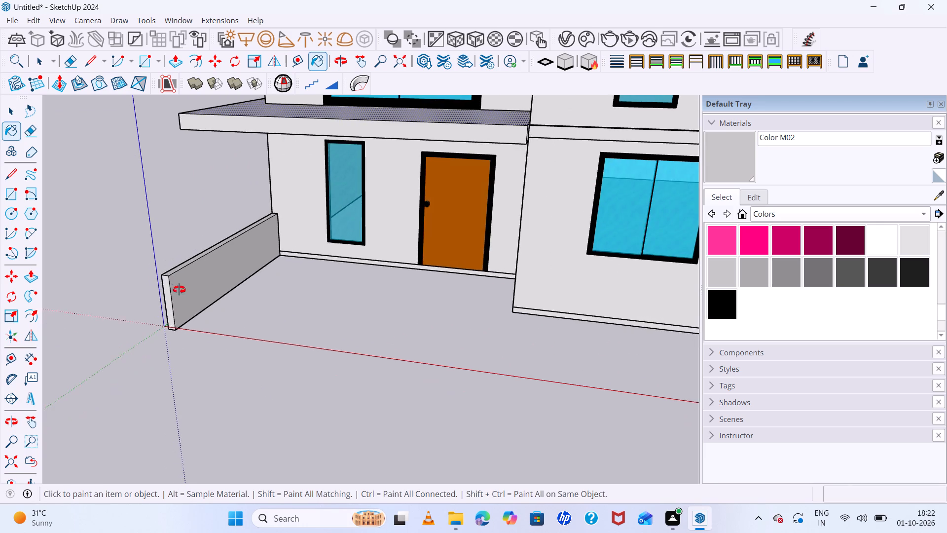
middle_click_drag(179, 290, 223, 403)
scroll(189, 323, "up", 6)
left_click(201, 321)
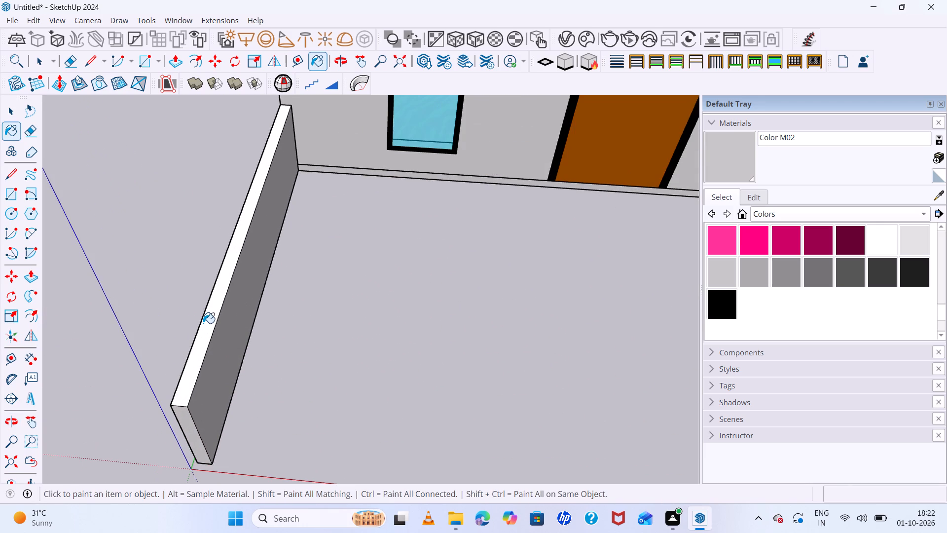
left_click(207, 326)
Examine the entrance wall, door, base edge and full front facade from several angles, inside and out.
scroll(209, 329, "down", 8)
scroll(198, 290, "down", 6)
middle_click_drag(253, 320, 264, 282)
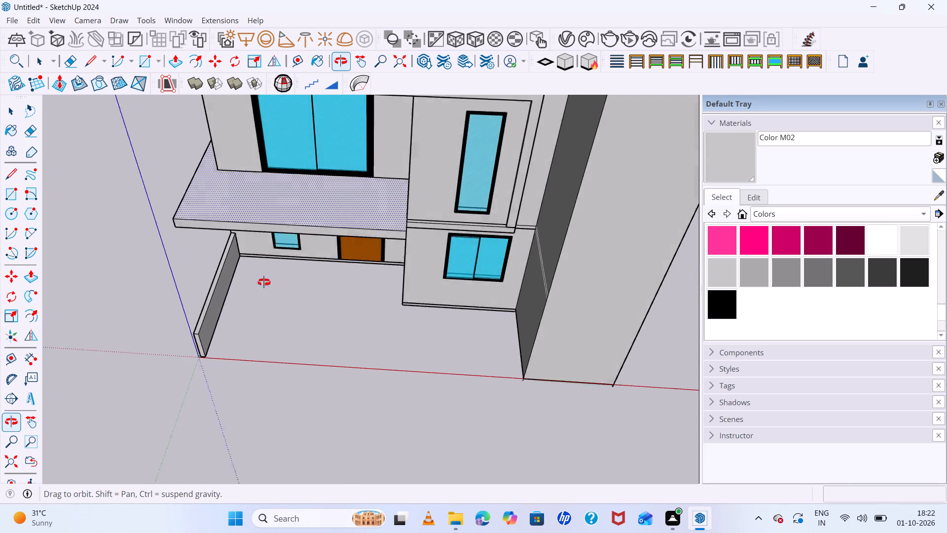
middle_click_drag(264, 282, 266, 165)
scroll(267, 162, "up", 7)
middle_click_drag(77, 293, 549, 243)
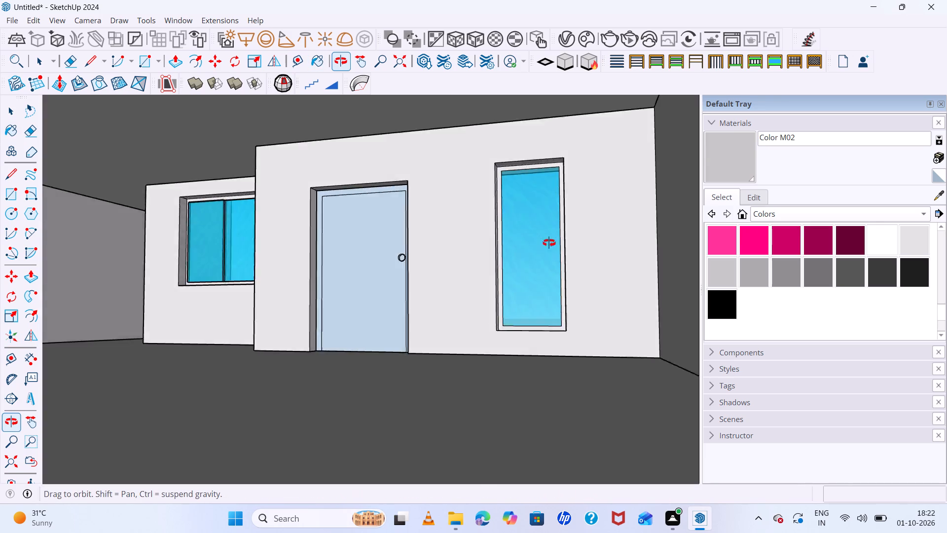
middle_click_drag(549, 243, 311, 256)
scroll(311, 256, "up", 1)
scroll(335, 255, "down", 13)
middle_click_drag(373, 270, 227, 319)
scroll(358, 276, "up", 15)
middle_click_drag(355, 269, 209, 47)
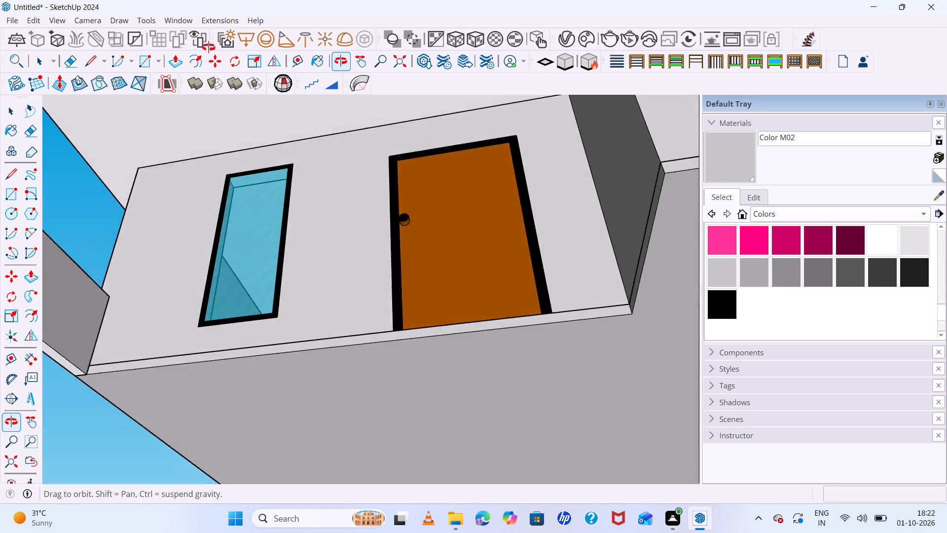
middle_click_drag(209, 47, 508, 300)
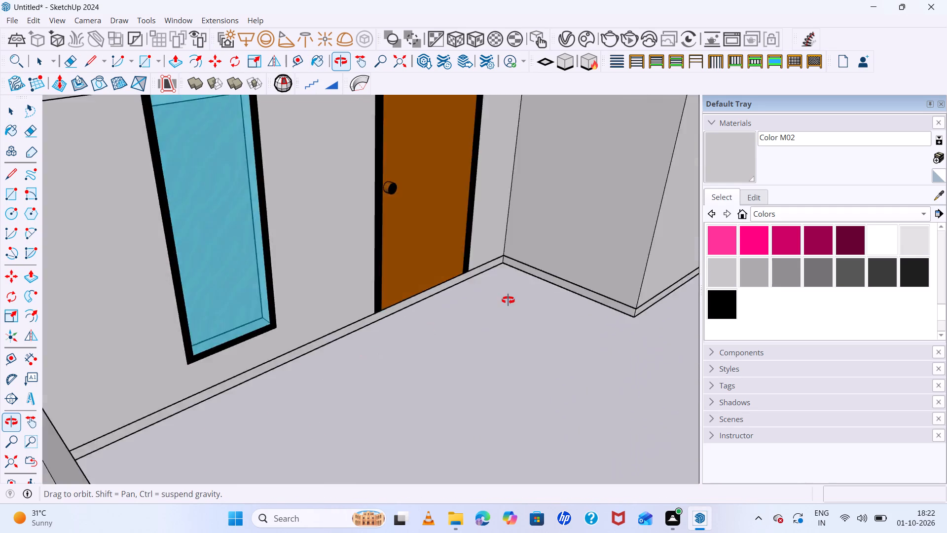
middle_click_drag(508, 300, 361, 245)
scroll(393, 175, "up", 1)
scroll(331, 237, "down", 4)
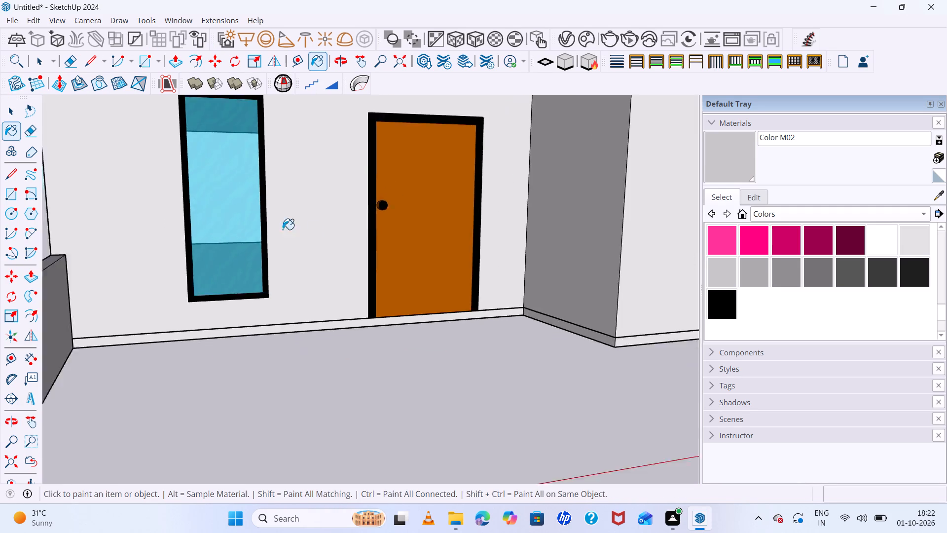
scroll(283, 229, "down", 11)
scroll(459, 265, "down", 6)
scroll(554, 259, "down", 8)
scroll(585, 164, "up", 8)
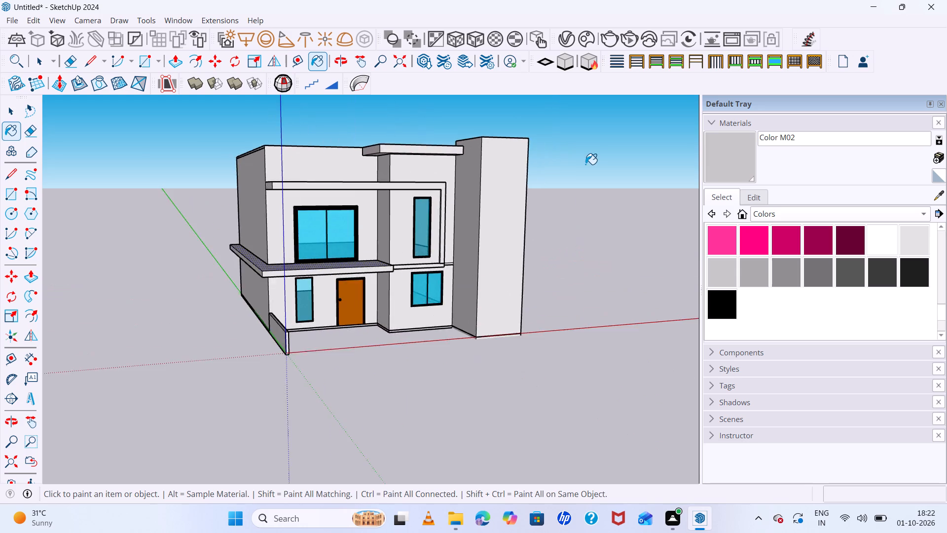
scroll(585, 164, "up", 4)
middle_click_drag(585, 171, 502, 151)
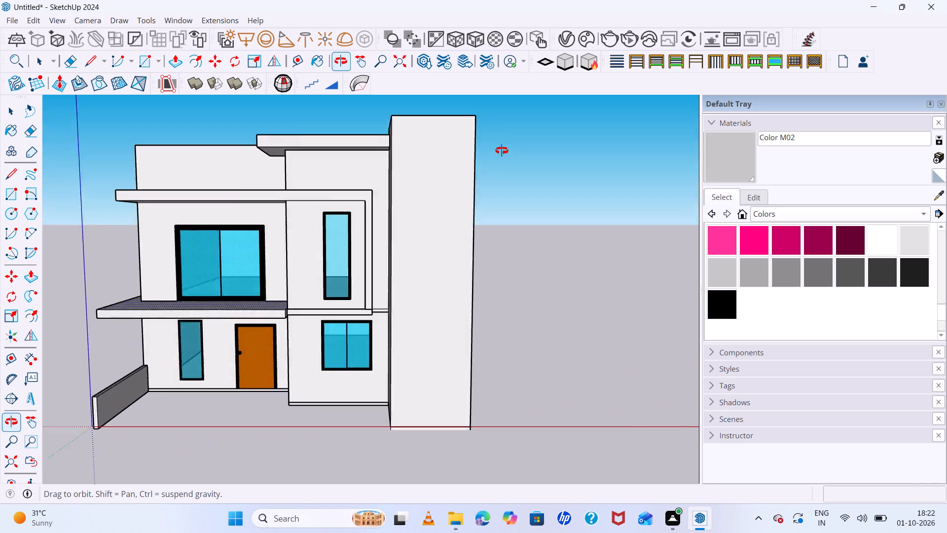
middle_click_drag(502, 151, 569, 185)
Delete the stray short edge across the top of the projecting frame, near its corner above the tall upper-floor window.
scroll(387, 164, "up", 7)
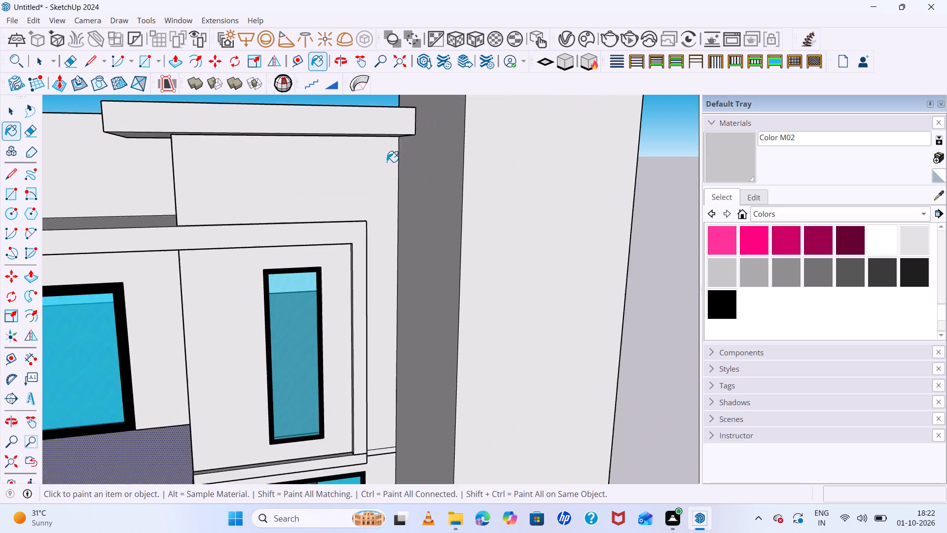
scroll(387, 162, "down", 12)
middle_click_drag(394, 177, 375, 289)
scroll(351, 191, "up", 13)
scroll(434, 202, "up", 7)
key("space")
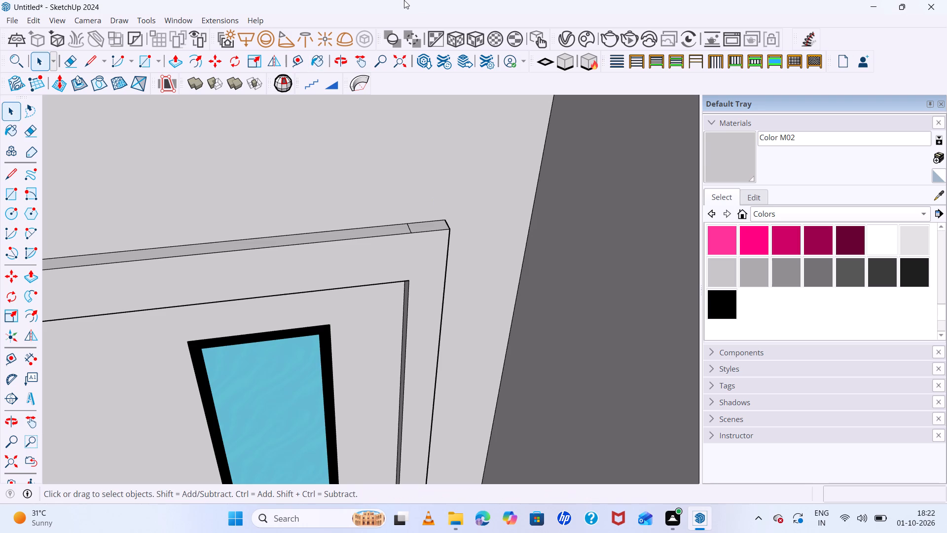
left_click(410, 229)
scroll(410, 229, "up", 4)
double_click(410, 229)
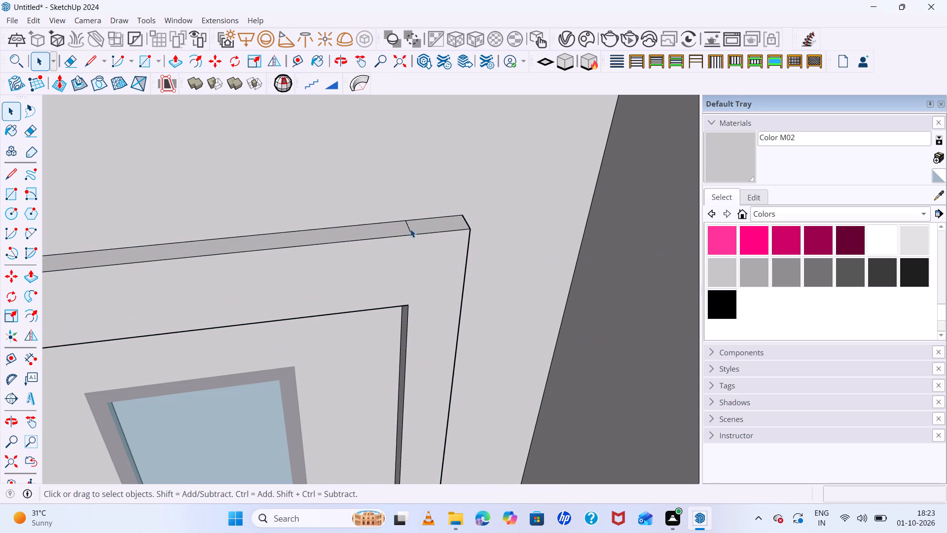
left_click(410, 229)
scroll(410, 229, "up", 5)
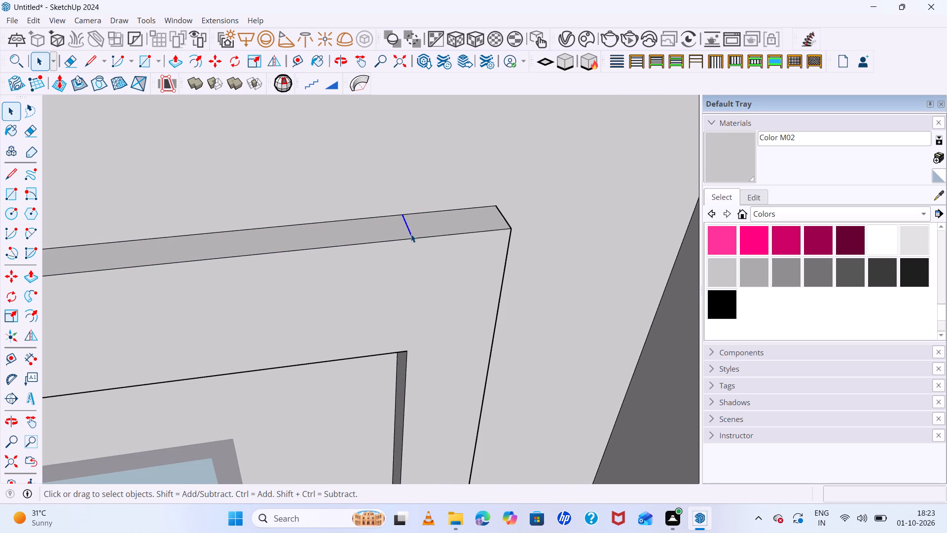
key("Delete")
scroll(389, 209, "down", 12)
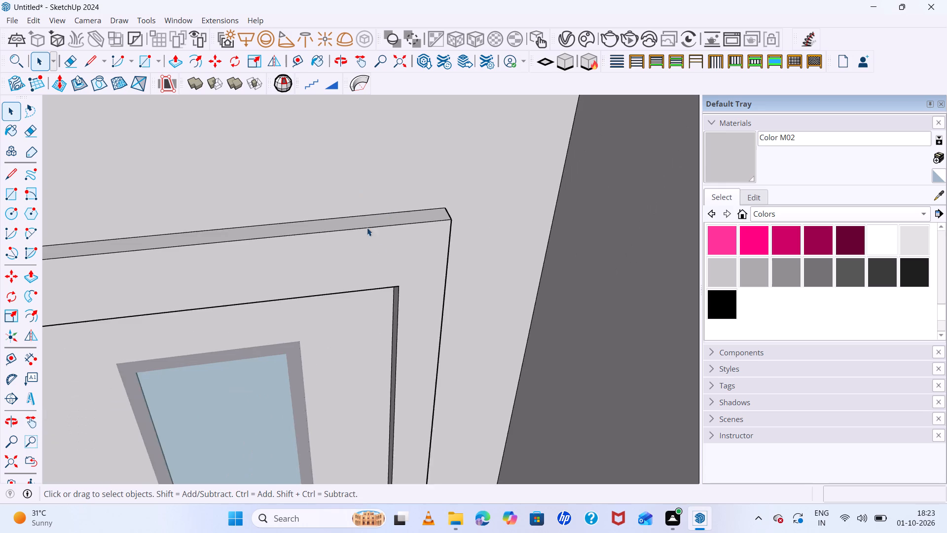
scroll(367, 228, "down", 3)
scroll(313, 239, "down", 13)
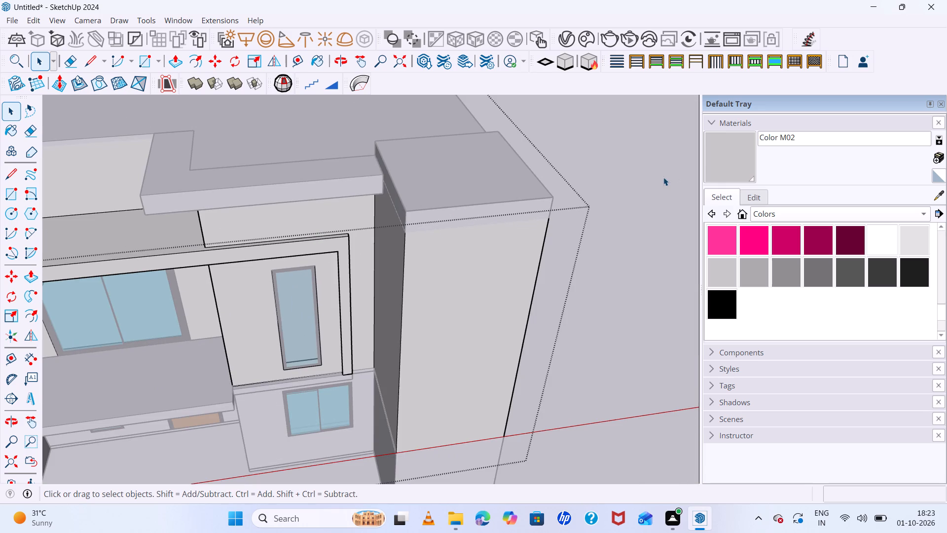
left_click(663, 177)
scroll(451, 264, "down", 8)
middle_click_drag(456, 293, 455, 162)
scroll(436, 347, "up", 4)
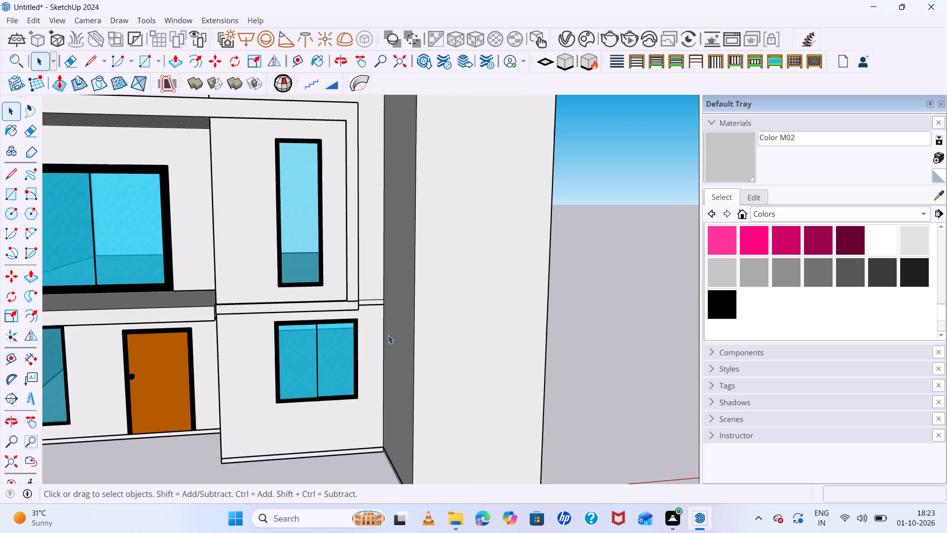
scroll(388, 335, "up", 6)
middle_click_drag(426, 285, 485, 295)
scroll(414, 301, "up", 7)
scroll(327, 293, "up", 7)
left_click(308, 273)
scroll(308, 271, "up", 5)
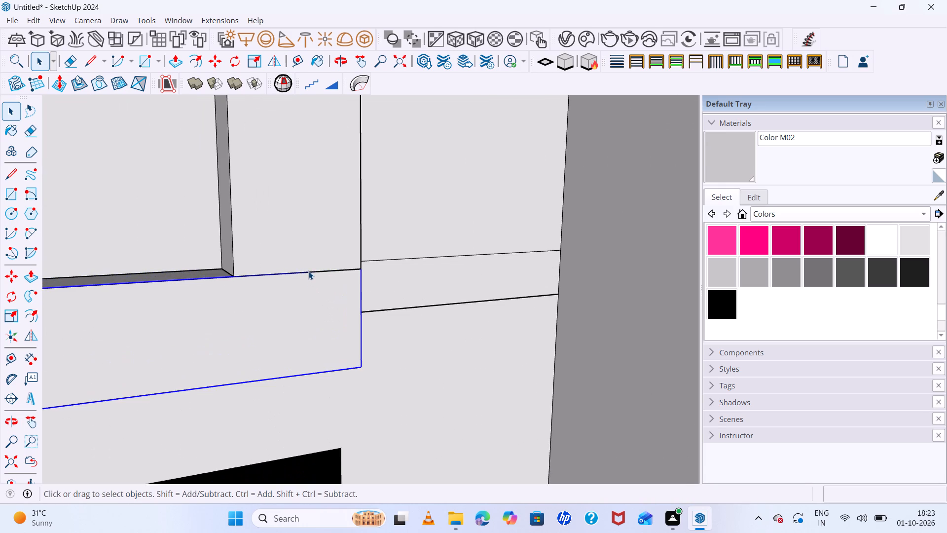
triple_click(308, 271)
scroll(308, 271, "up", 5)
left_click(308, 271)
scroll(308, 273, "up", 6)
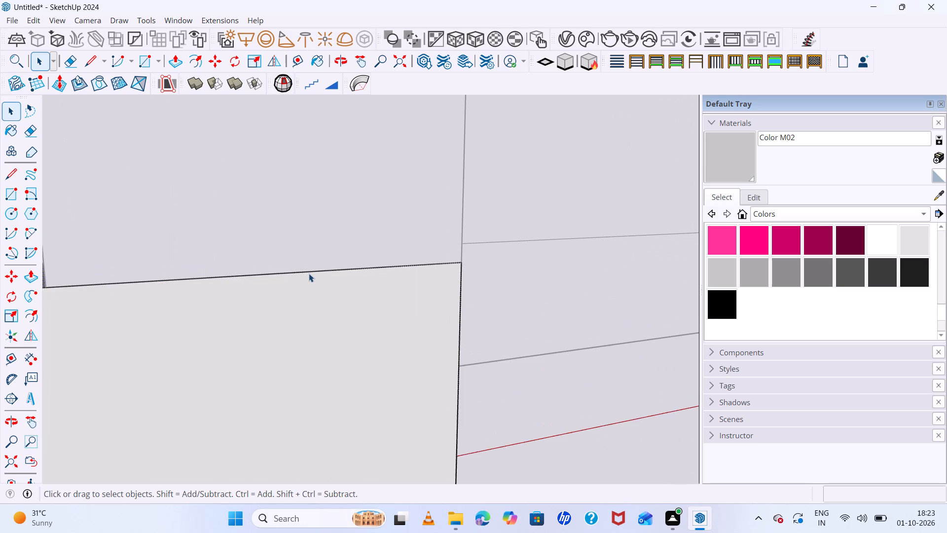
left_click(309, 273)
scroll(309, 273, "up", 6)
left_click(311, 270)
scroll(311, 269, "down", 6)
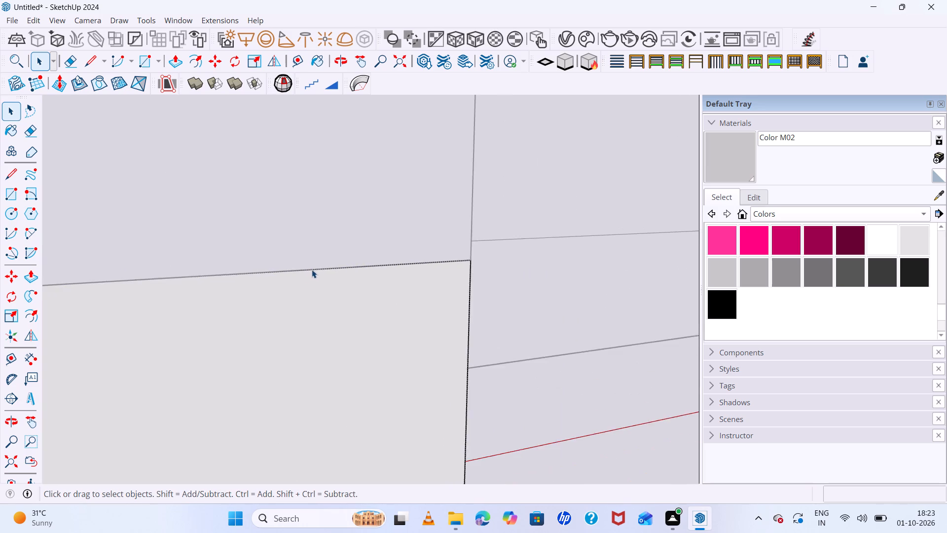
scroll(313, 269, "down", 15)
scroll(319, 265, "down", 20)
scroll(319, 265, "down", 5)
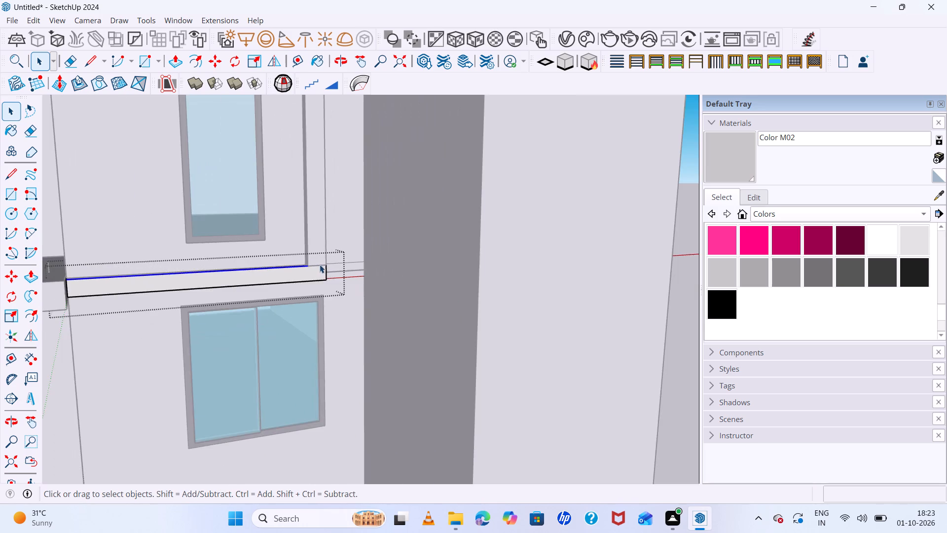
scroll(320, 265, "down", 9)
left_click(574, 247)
Examine the house's side wall, the low boundary wall and the entrance front from several angles.
middle_click_drag(533, 265, 471, 362)
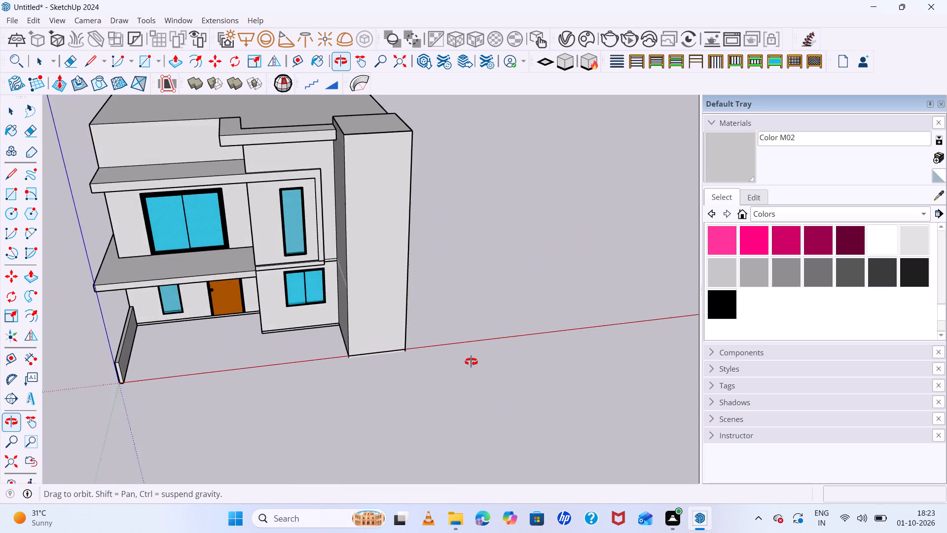
middle_click_drag(471, 362, 249, 278)
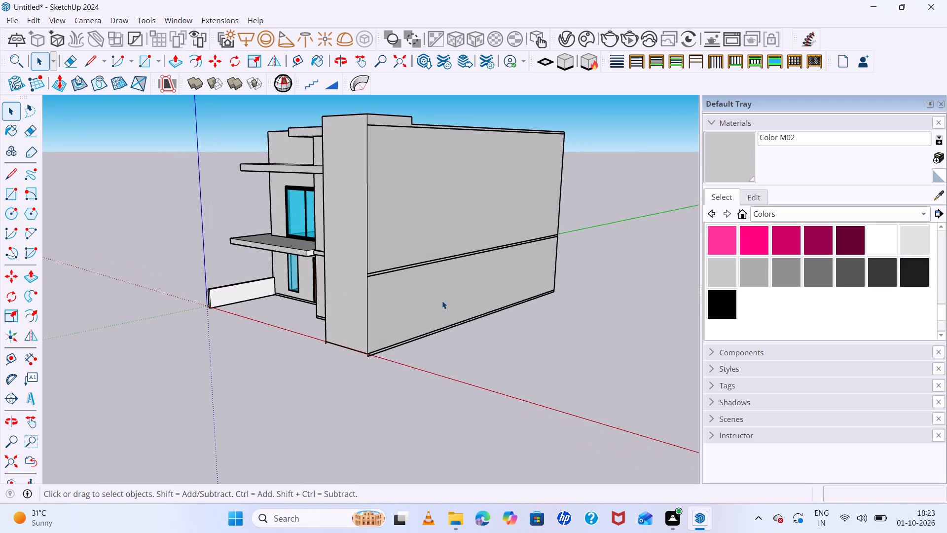
scroll(631, 293, "down", 1)
scroll(259, 307, "up", 14)
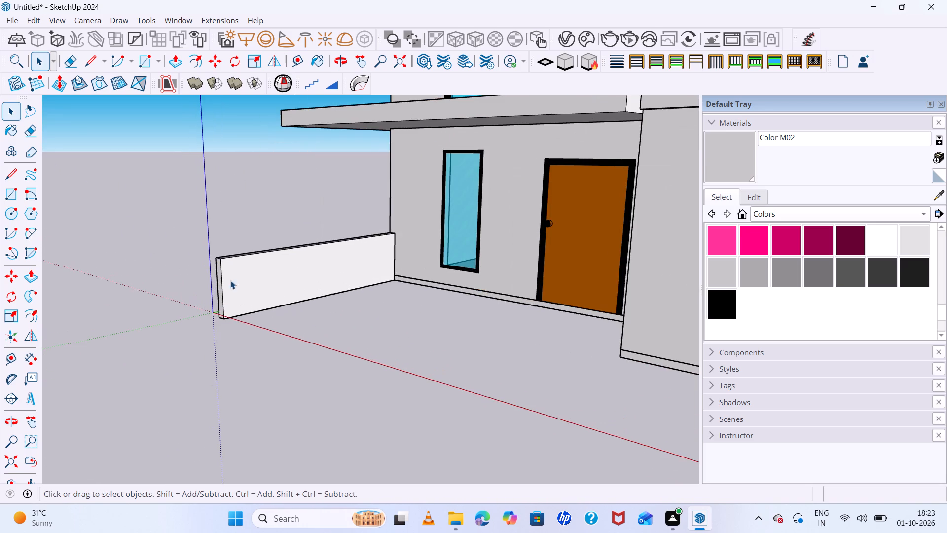
middle_click_drag(357, 279, 424, 435)
scroll(320, 367, "up", 1)
middle_click_drag(321, 366, 330, 156)
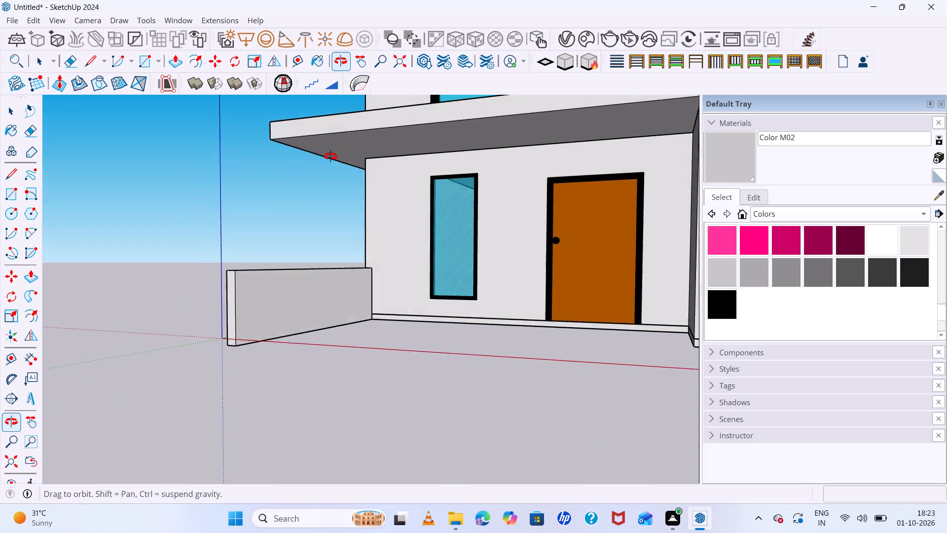
middle_click_drag(330, 156, 364, 102)
scroll(326, 232, "down", 18)
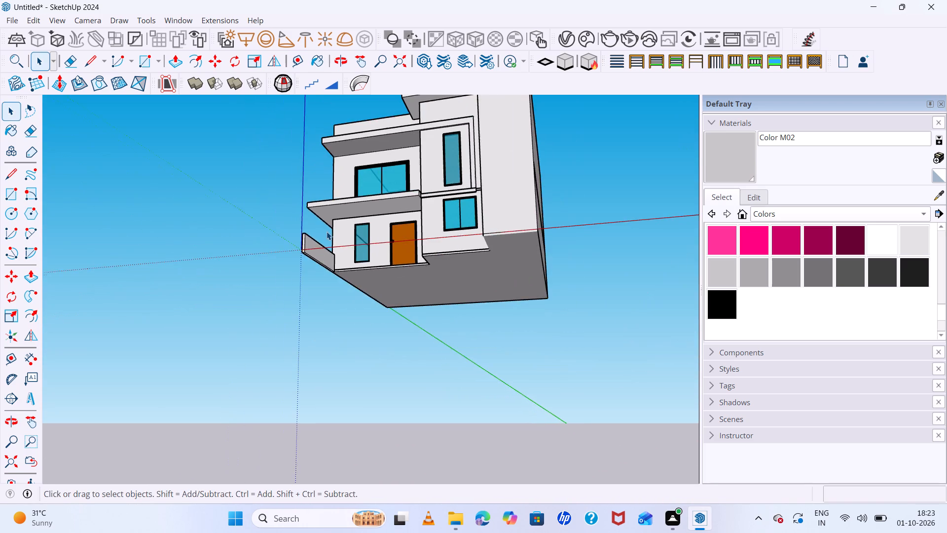
middle_click_drag(340, 227, 339, 354)
scroll(641, 151, "up", 5)
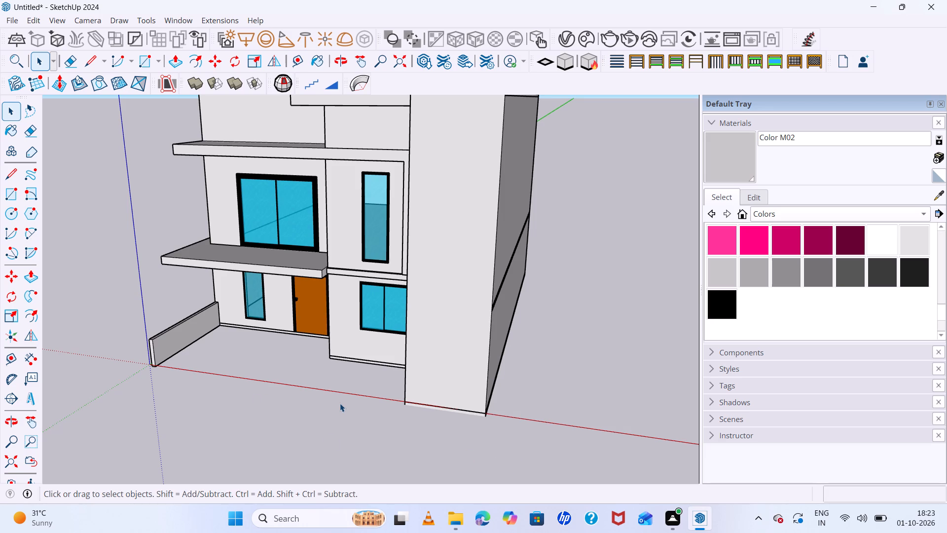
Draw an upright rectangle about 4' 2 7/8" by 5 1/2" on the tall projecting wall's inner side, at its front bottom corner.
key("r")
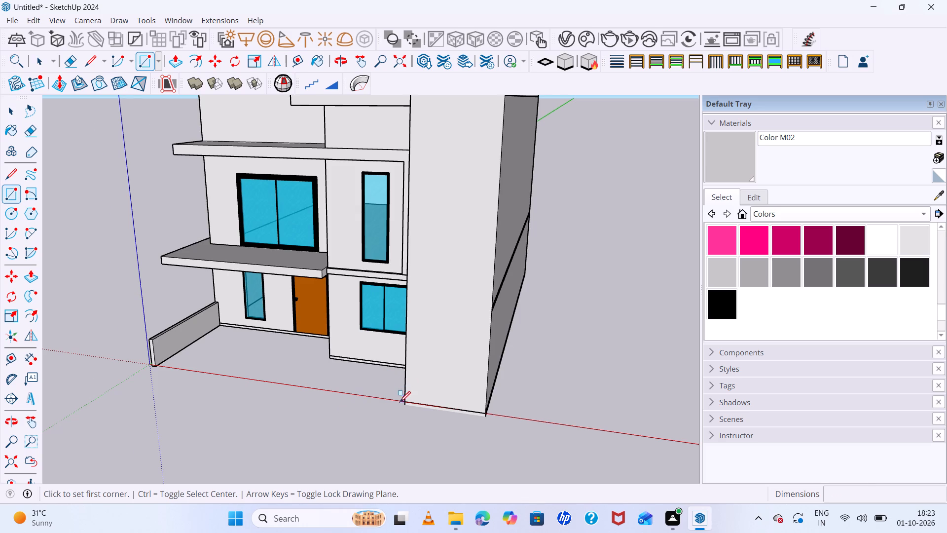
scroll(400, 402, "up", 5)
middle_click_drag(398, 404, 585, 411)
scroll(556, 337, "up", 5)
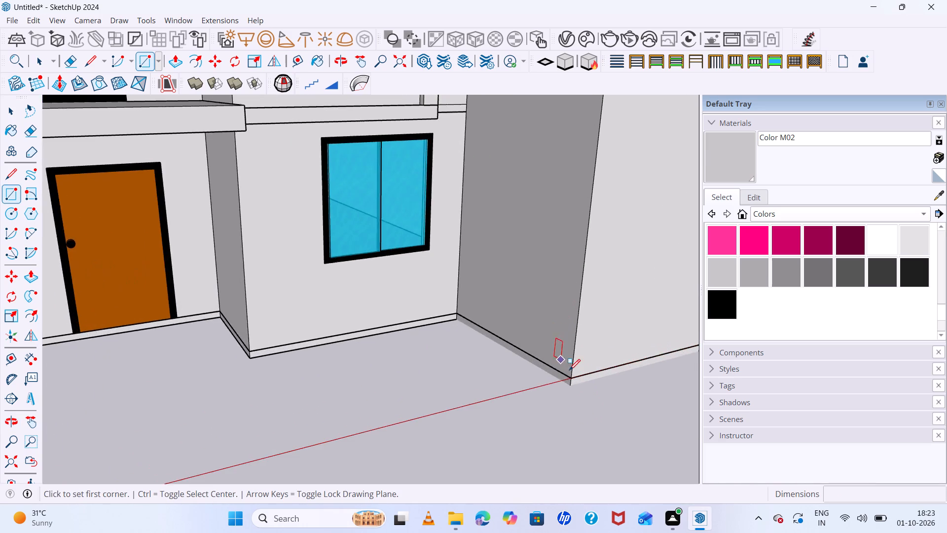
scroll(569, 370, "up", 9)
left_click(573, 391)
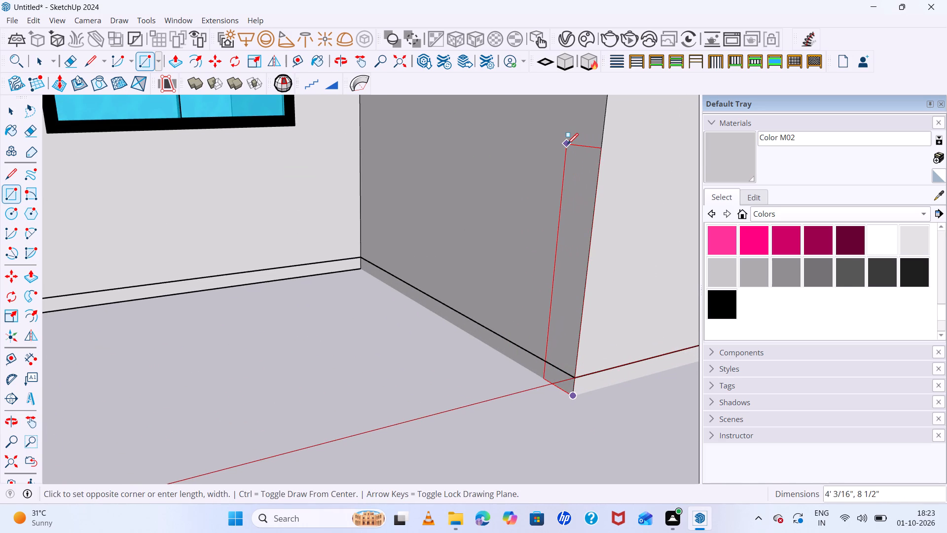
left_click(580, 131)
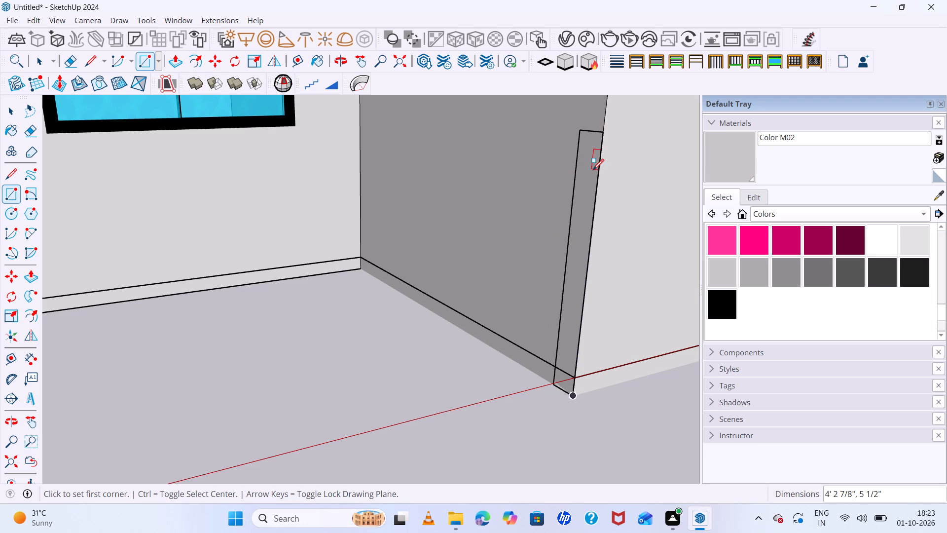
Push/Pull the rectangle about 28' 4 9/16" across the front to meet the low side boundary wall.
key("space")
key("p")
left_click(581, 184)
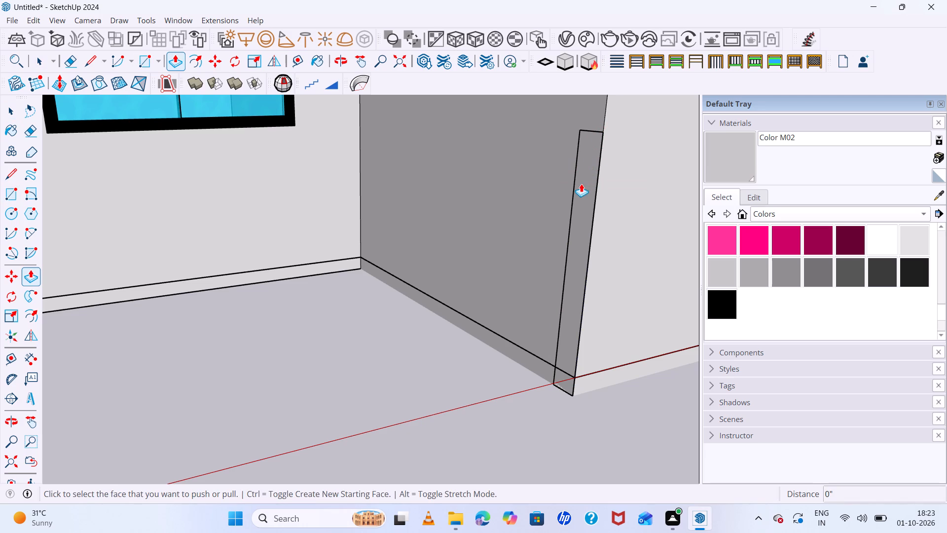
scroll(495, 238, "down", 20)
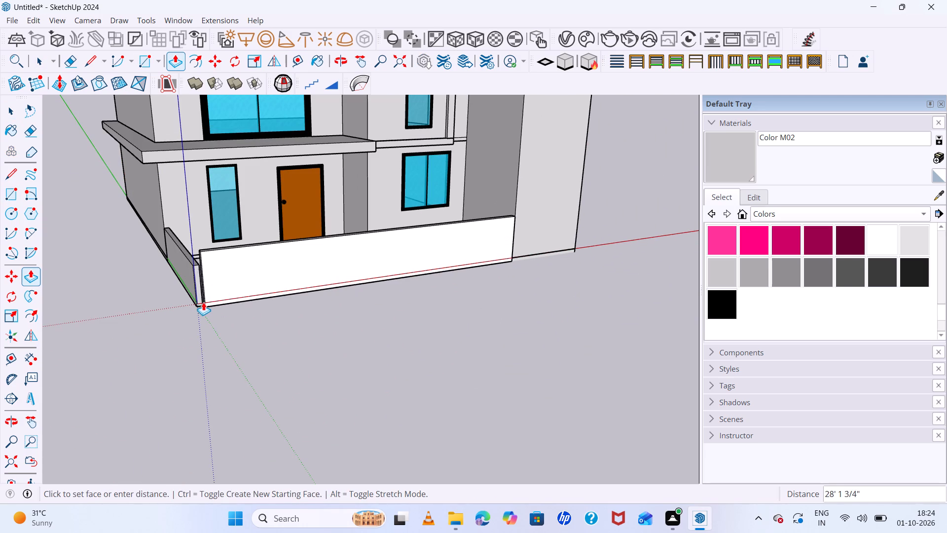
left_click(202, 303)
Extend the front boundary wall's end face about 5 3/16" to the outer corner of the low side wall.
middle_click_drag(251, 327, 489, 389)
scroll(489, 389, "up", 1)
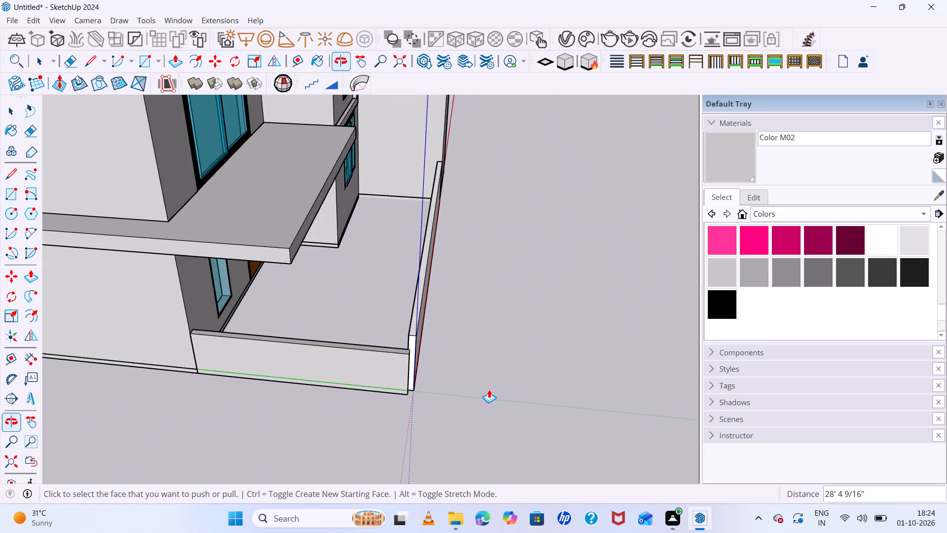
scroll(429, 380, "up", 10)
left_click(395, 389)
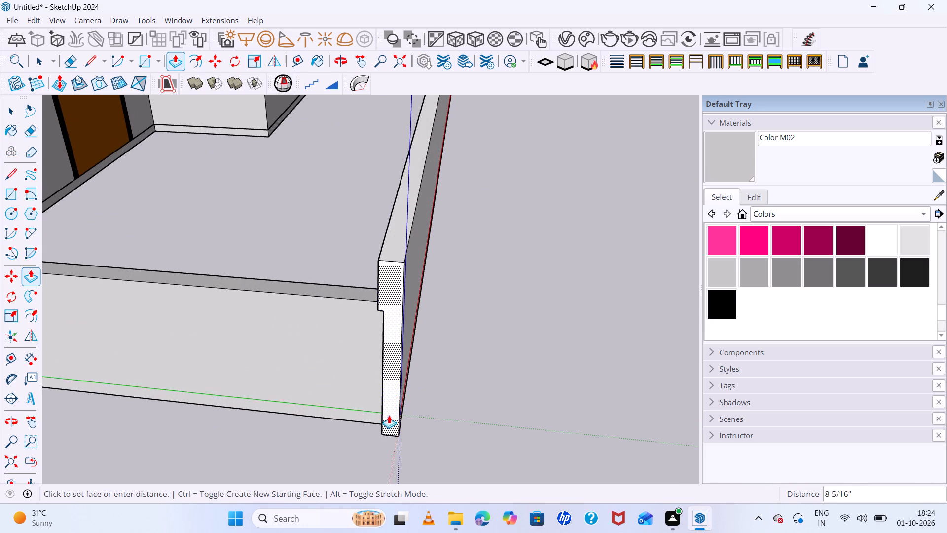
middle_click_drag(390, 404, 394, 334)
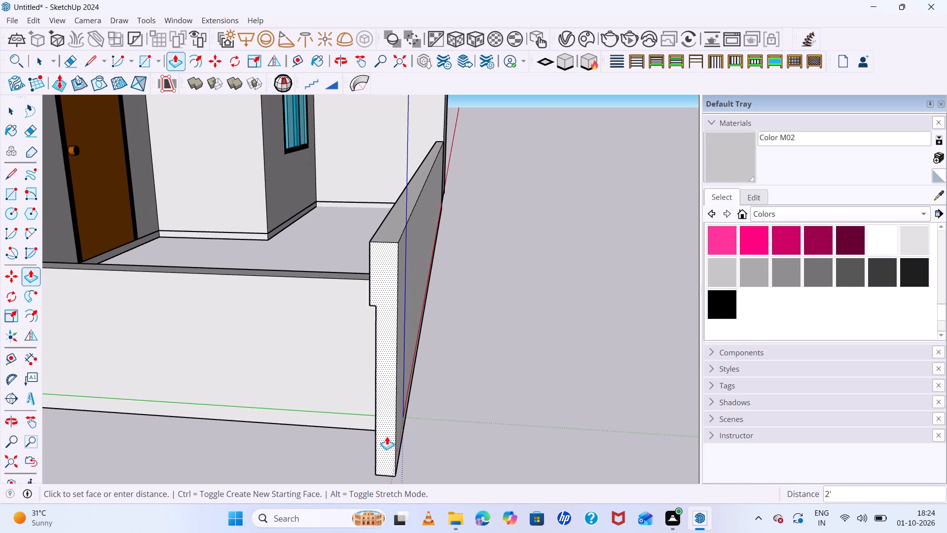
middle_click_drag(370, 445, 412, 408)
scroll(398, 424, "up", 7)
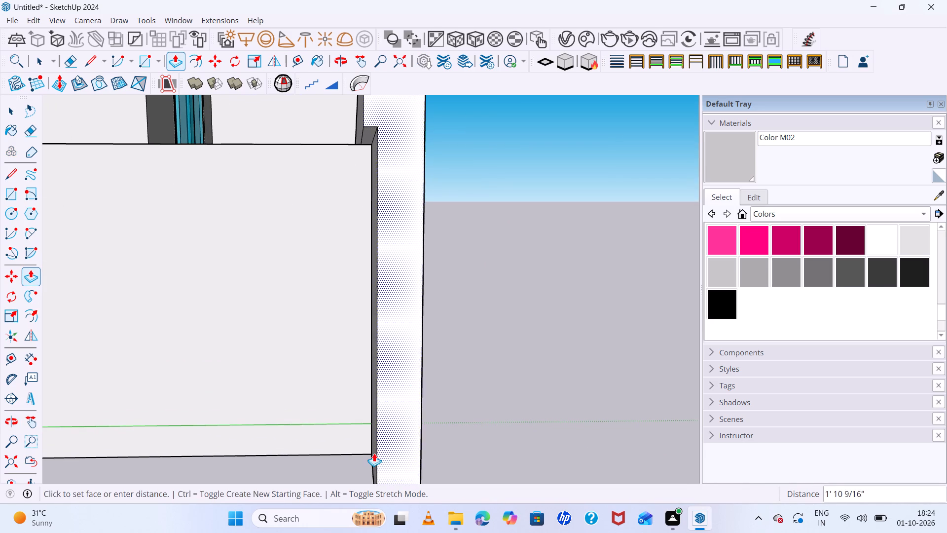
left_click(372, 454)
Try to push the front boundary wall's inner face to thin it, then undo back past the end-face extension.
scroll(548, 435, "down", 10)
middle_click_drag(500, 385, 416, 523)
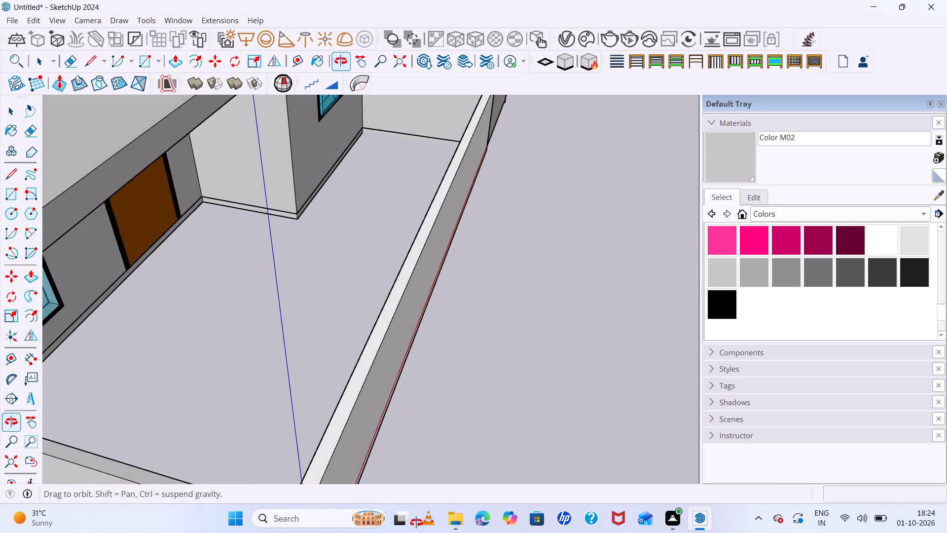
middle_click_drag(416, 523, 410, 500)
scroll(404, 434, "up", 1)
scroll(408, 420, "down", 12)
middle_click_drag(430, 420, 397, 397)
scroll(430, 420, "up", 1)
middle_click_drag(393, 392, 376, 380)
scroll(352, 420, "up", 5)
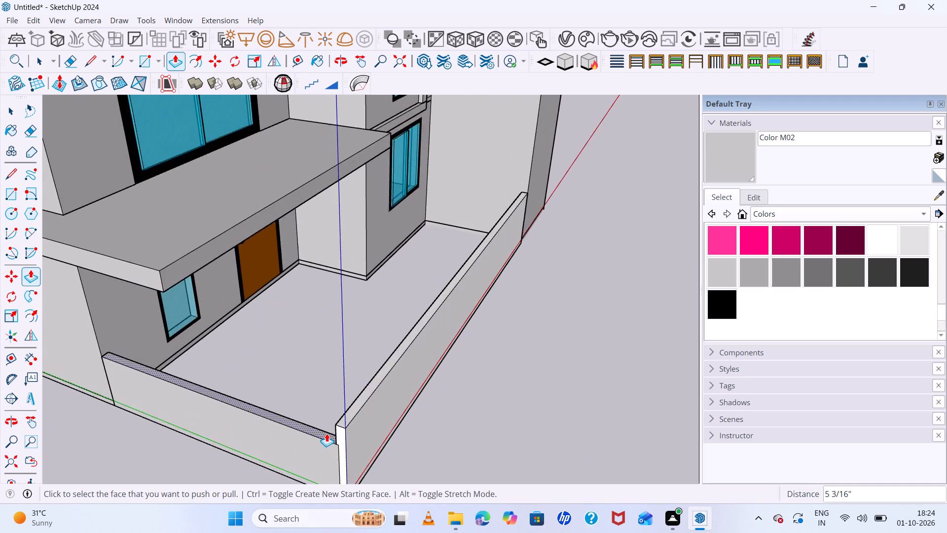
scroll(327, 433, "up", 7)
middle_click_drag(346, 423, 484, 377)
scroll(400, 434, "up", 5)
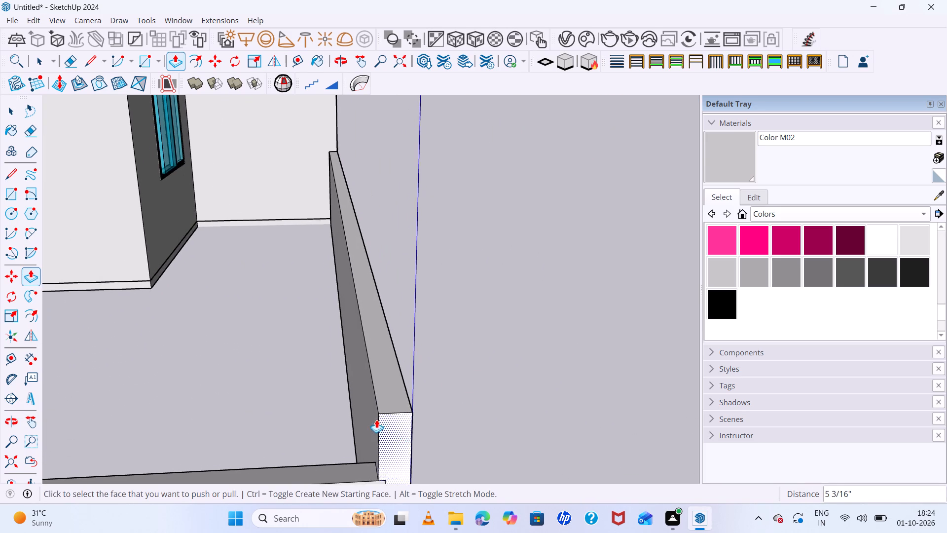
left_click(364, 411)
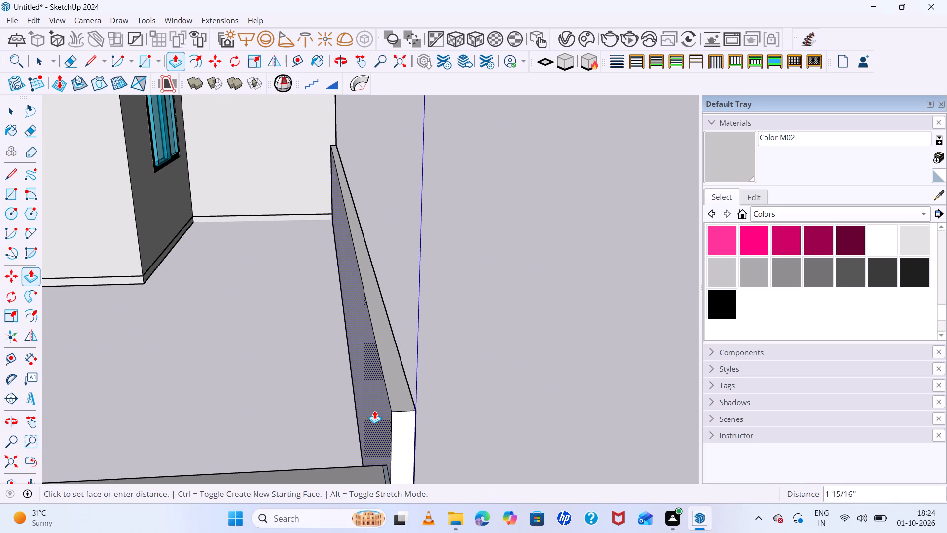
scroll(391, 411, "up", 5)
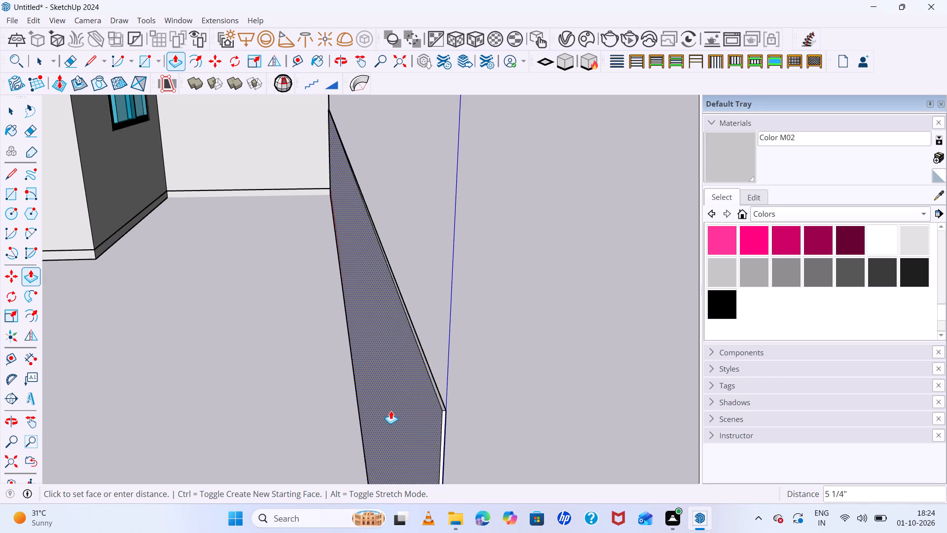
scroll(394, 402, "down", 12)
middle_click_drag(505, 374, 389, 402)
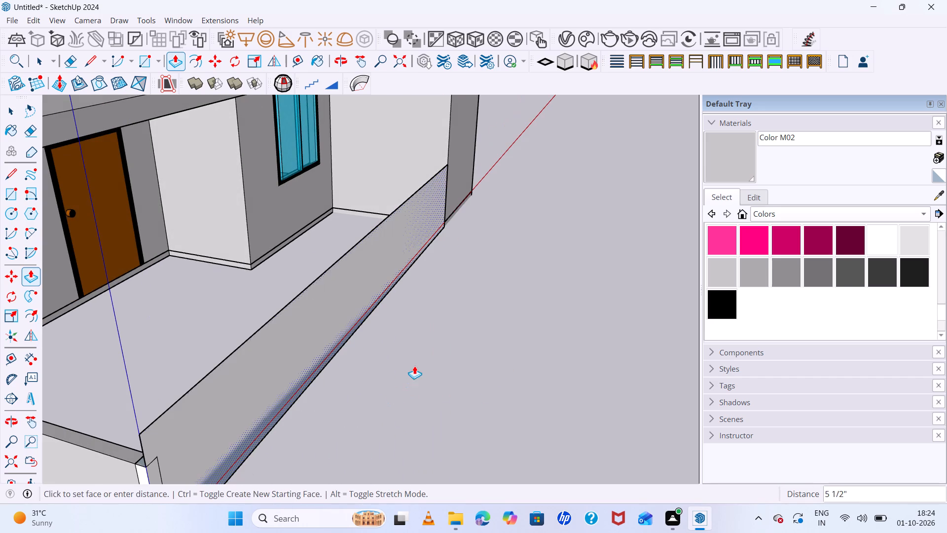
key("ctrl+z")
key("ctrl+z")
Delete the connected front and side low boundary walls completely.
scroll(403, 356, "down", 3)
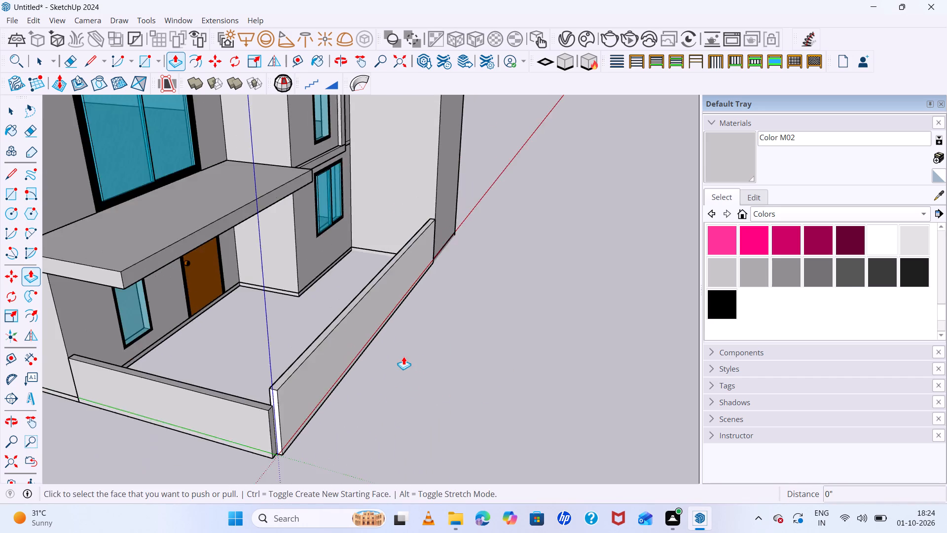
scroll(403, 356, "down", 7)
middle_click_drag(328, 368, 349, 347)
scroll(347, 371, "up", 12)
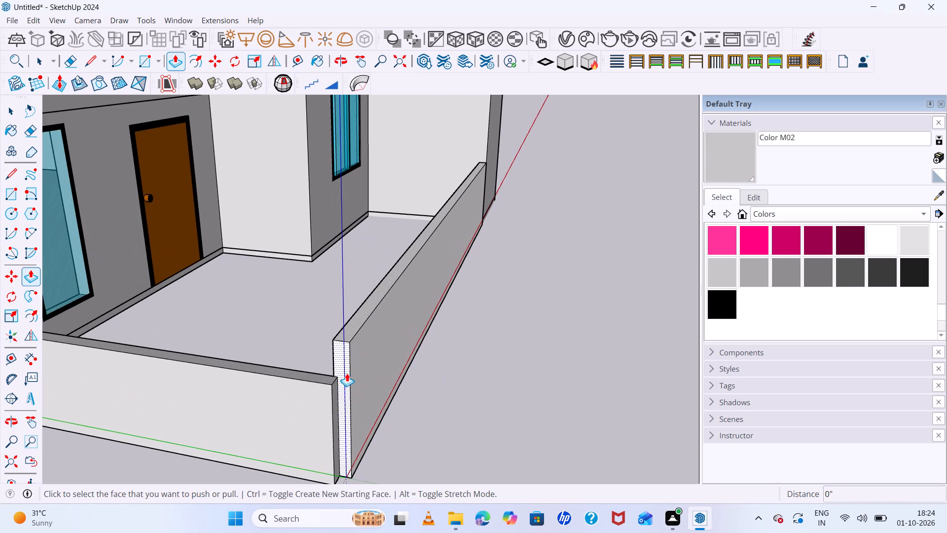
left_click(347, 373)
key("space")
left_click(348, 376)
scroll(342, 377, "up", 6)
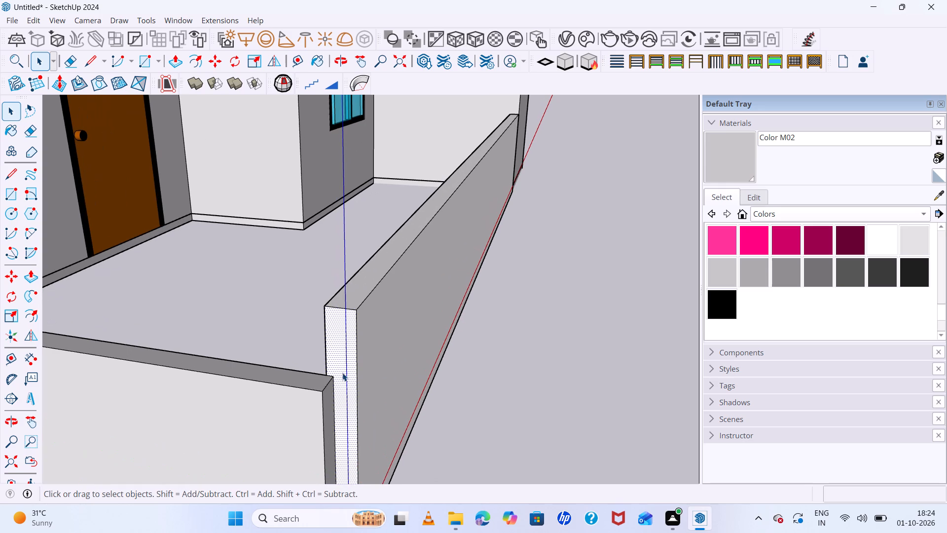
left_click(342, 373)
triple_click(342, 372)
double_click(342, 372)
scroll(342, 372, "down", 11)
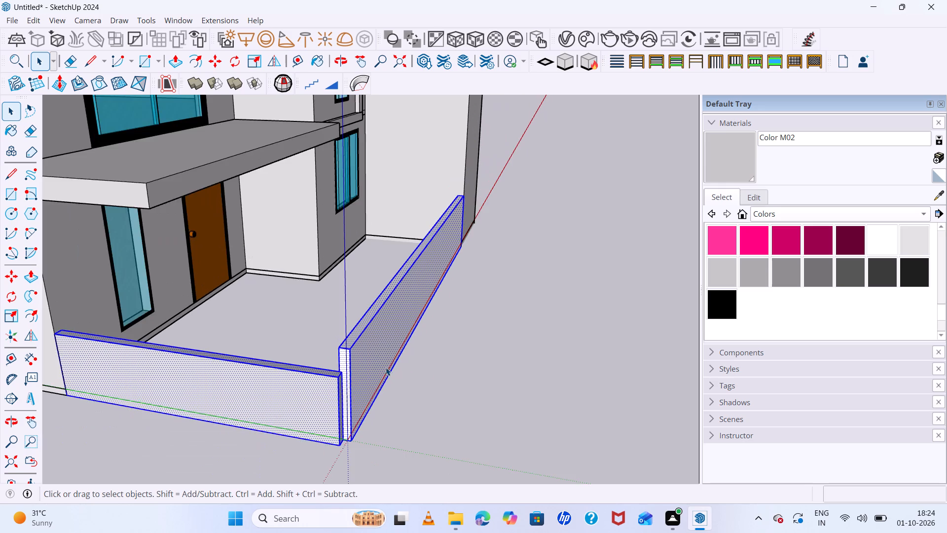
middle_click_drag(425, 367, 267, 376)
scroll(210, 399, "up", 4)
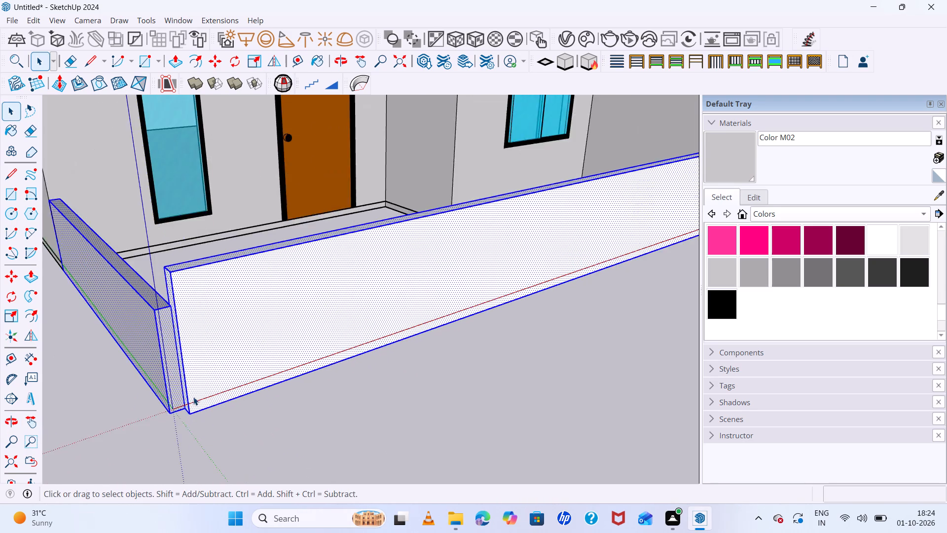
scroll(193, 397, "up", 6)
middle_click_drag(190, 397, 308, 415)
scroll(226, 396, "down", 5)
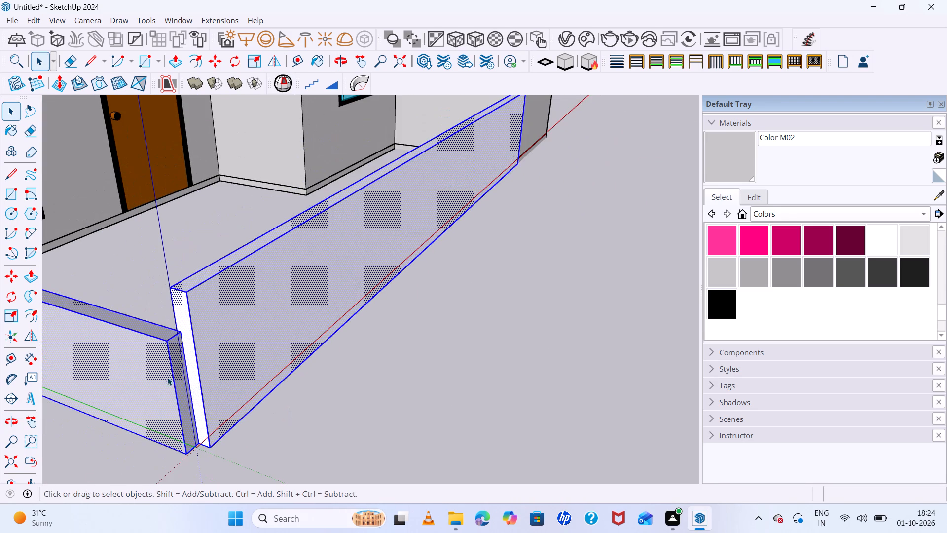
triple_click(160, 366)
left_click(161, 364)
scroll(168, 363, "up", 3)
double_click(168, 362)
left_click(168, 362)
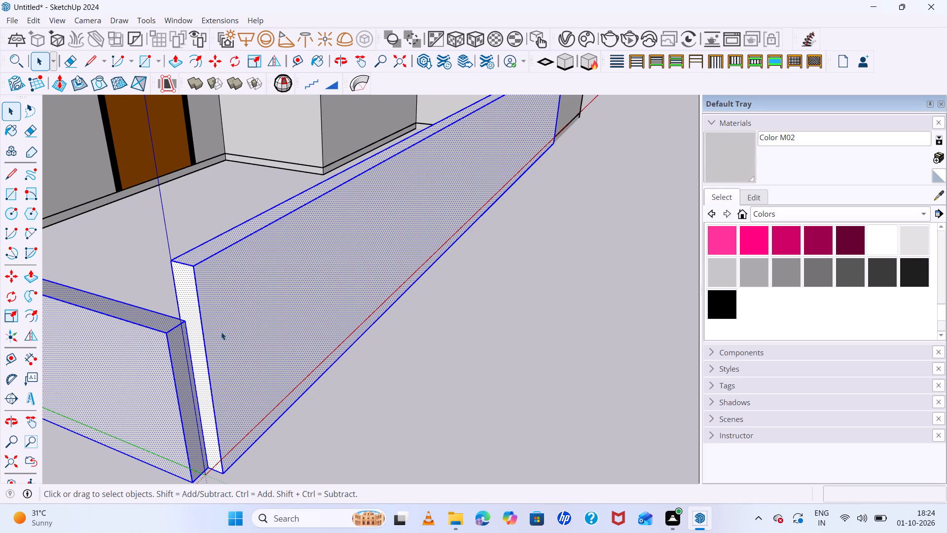
scroll(154, 263, "down", 6)
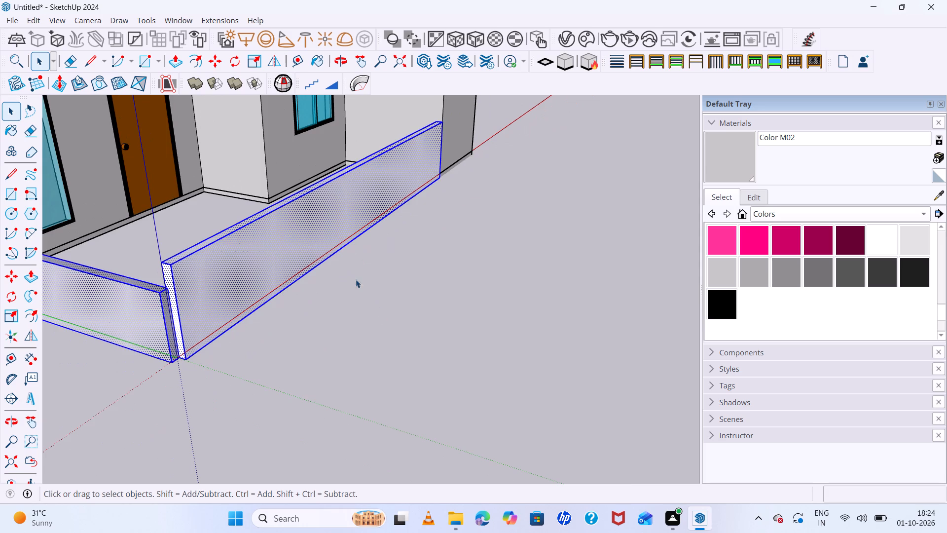
scroll(348, 264, "down", 5)
middle_click_drag(378, 254, 373, 308)
scroll(136, 316, "up", 14)
triple_click(256, 294)
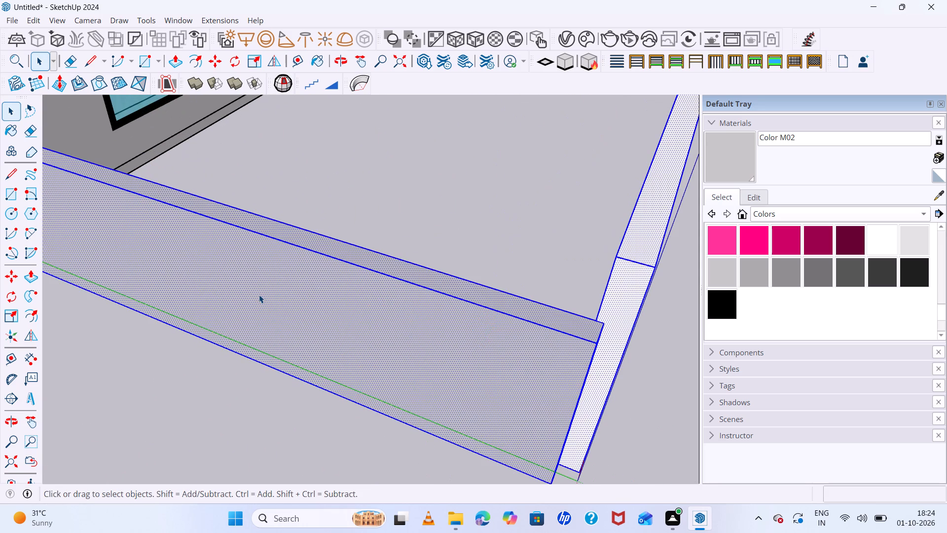
key("Delete")
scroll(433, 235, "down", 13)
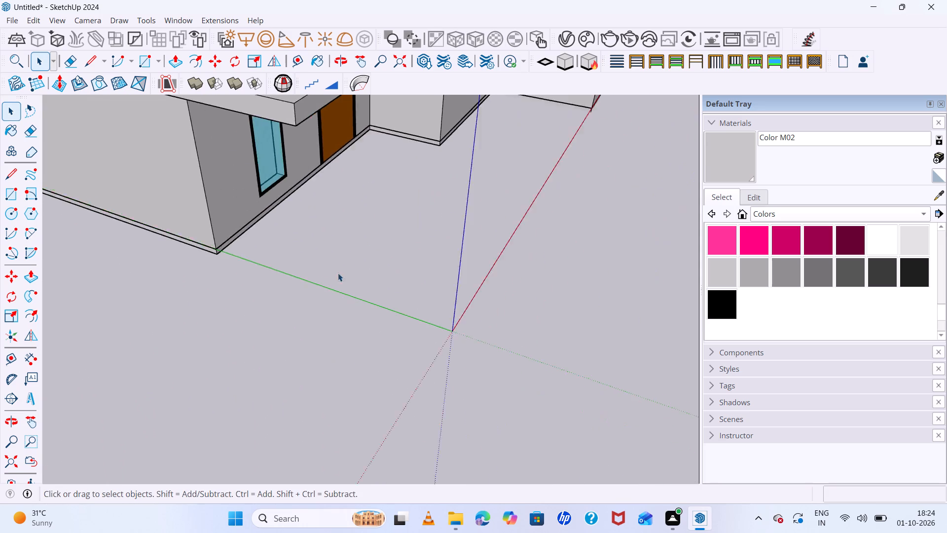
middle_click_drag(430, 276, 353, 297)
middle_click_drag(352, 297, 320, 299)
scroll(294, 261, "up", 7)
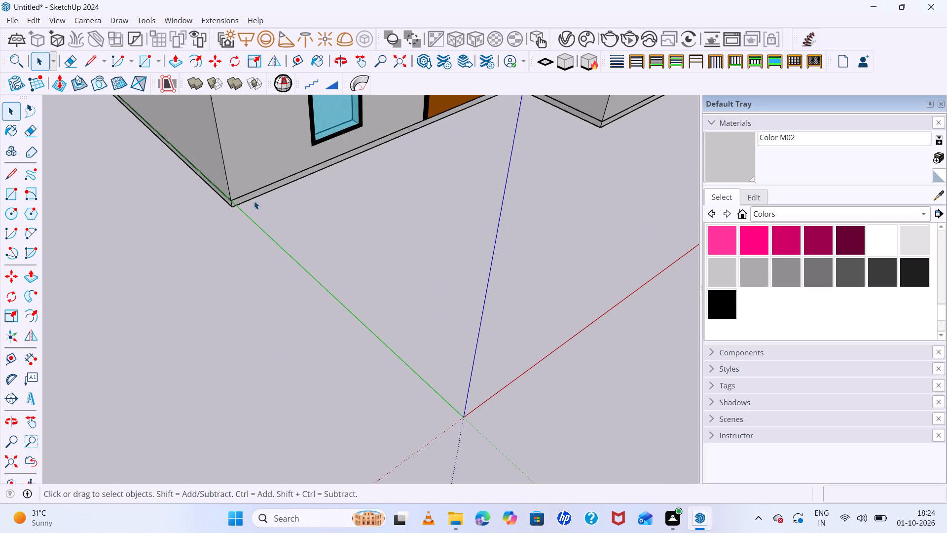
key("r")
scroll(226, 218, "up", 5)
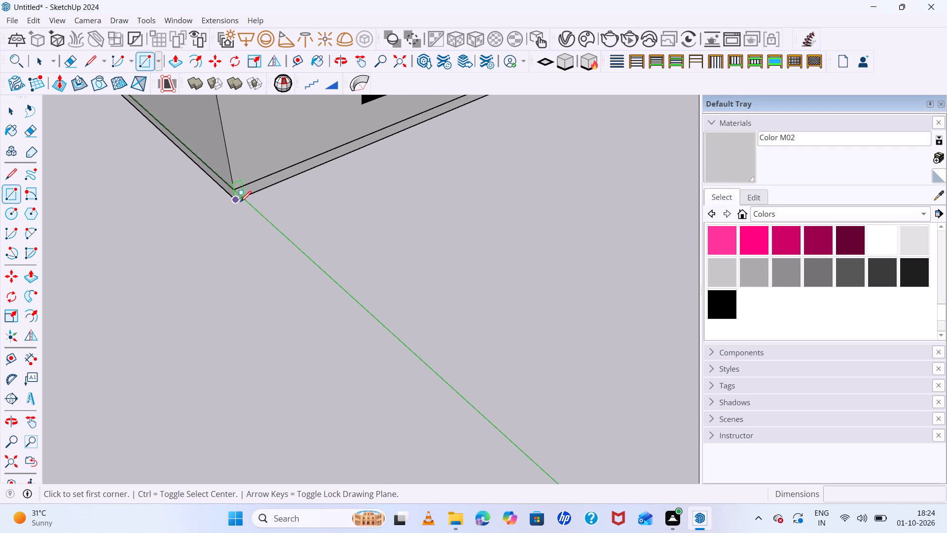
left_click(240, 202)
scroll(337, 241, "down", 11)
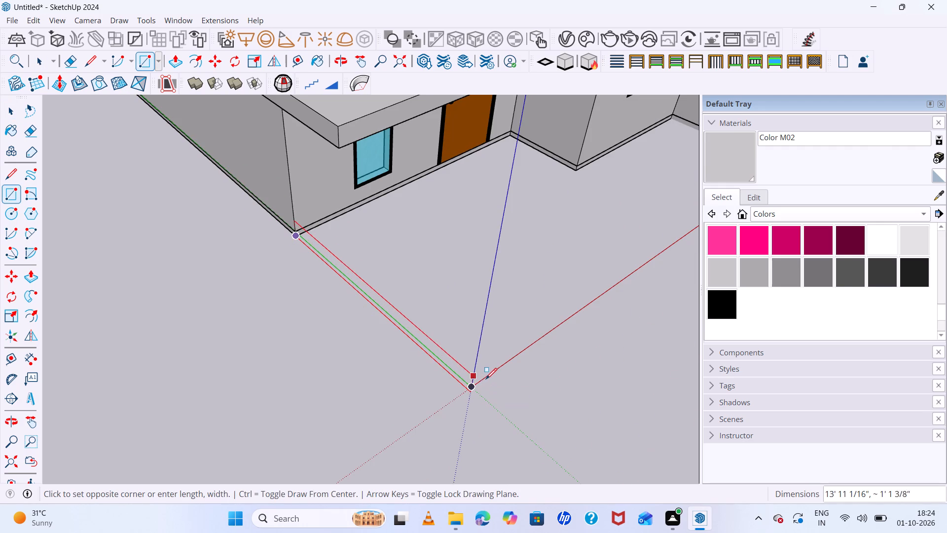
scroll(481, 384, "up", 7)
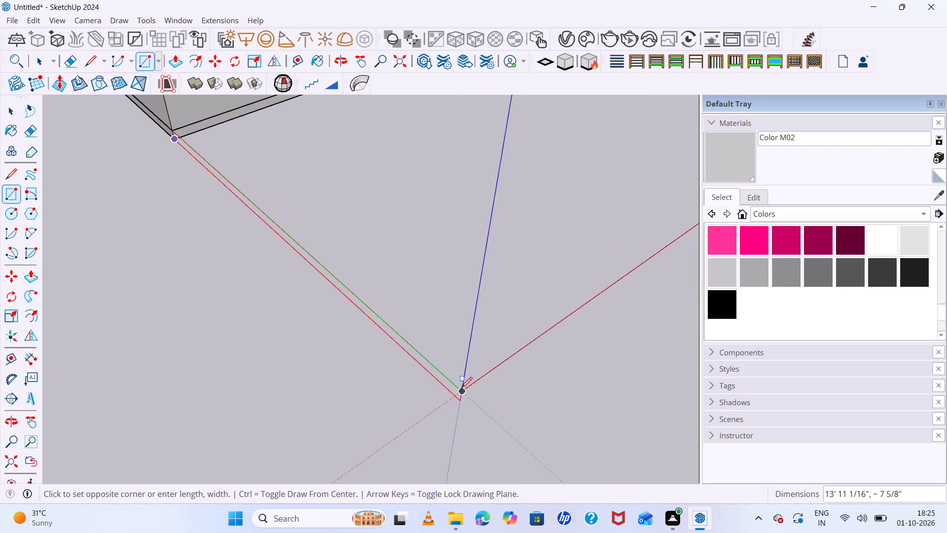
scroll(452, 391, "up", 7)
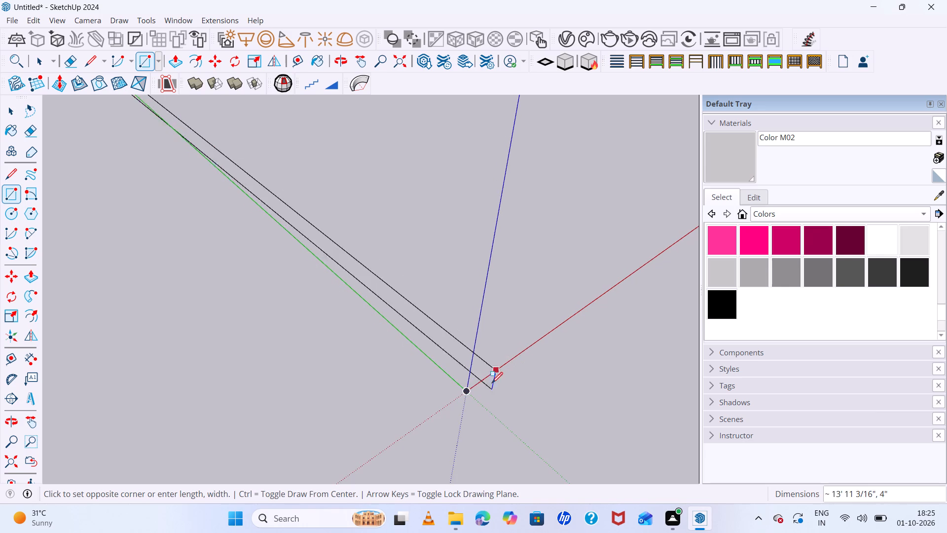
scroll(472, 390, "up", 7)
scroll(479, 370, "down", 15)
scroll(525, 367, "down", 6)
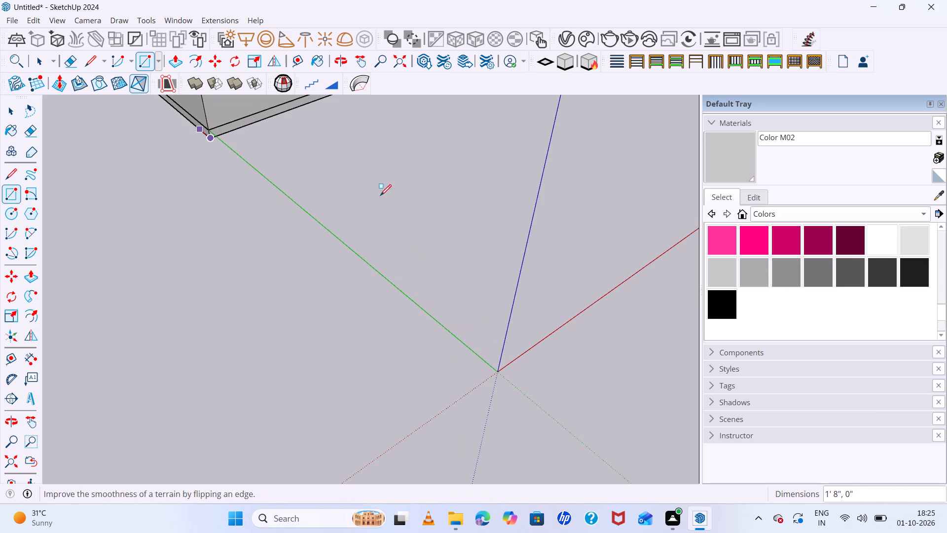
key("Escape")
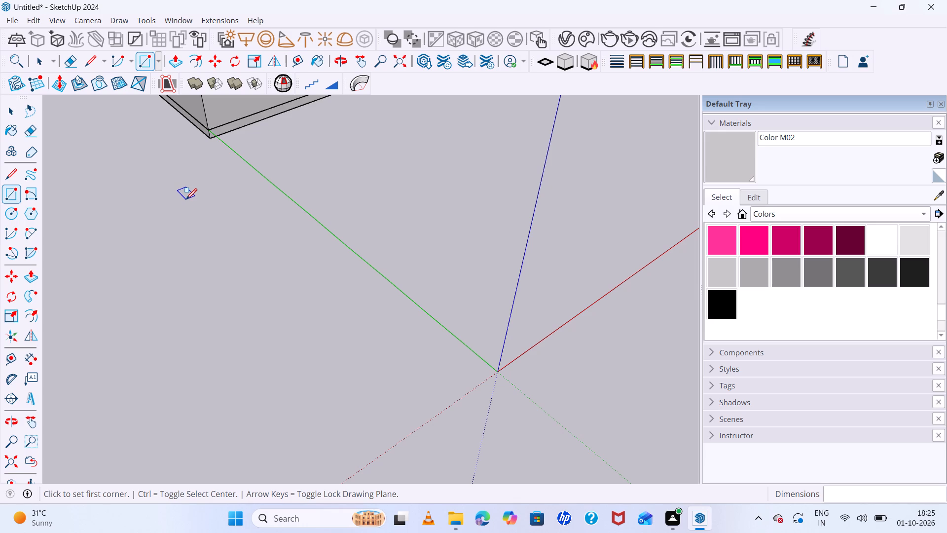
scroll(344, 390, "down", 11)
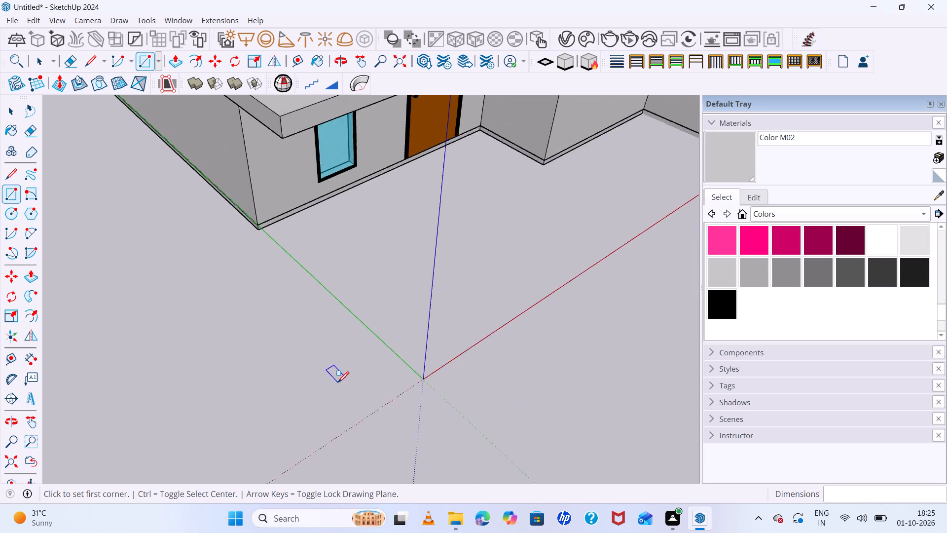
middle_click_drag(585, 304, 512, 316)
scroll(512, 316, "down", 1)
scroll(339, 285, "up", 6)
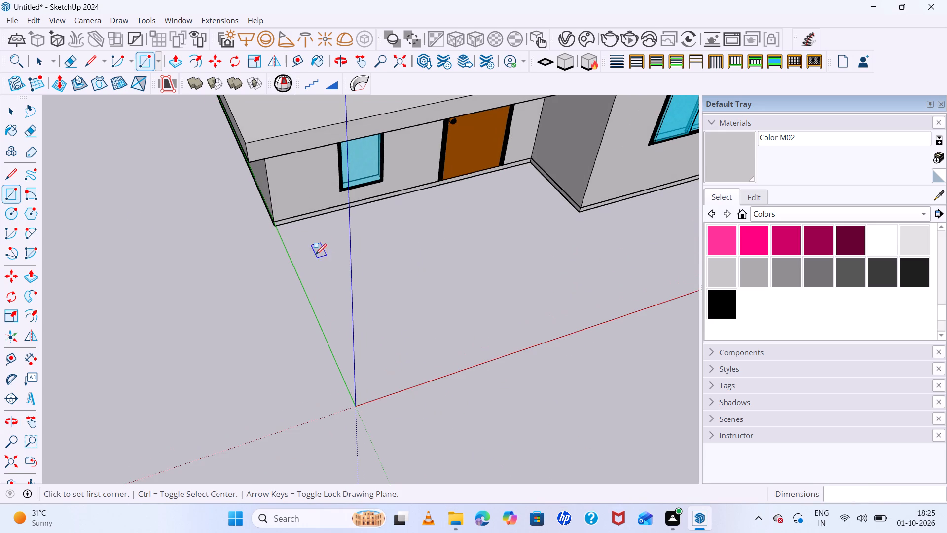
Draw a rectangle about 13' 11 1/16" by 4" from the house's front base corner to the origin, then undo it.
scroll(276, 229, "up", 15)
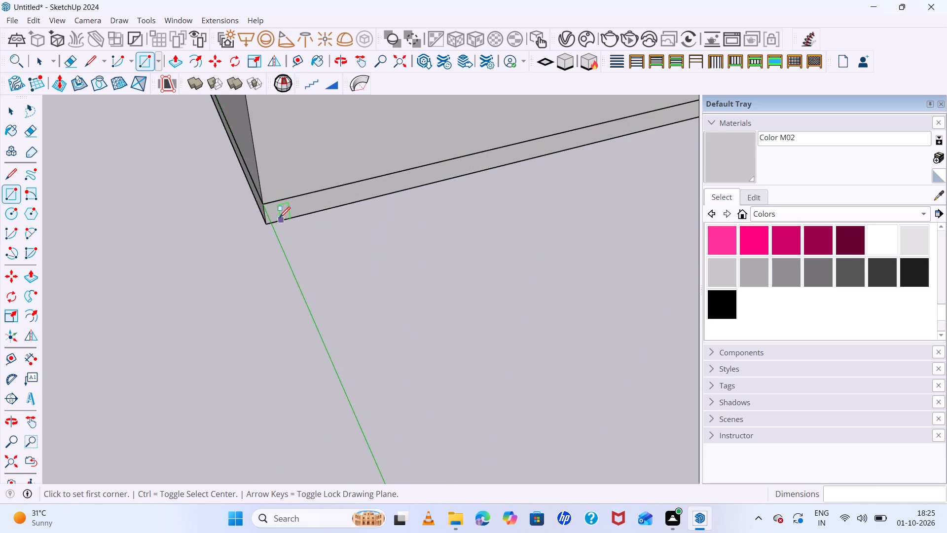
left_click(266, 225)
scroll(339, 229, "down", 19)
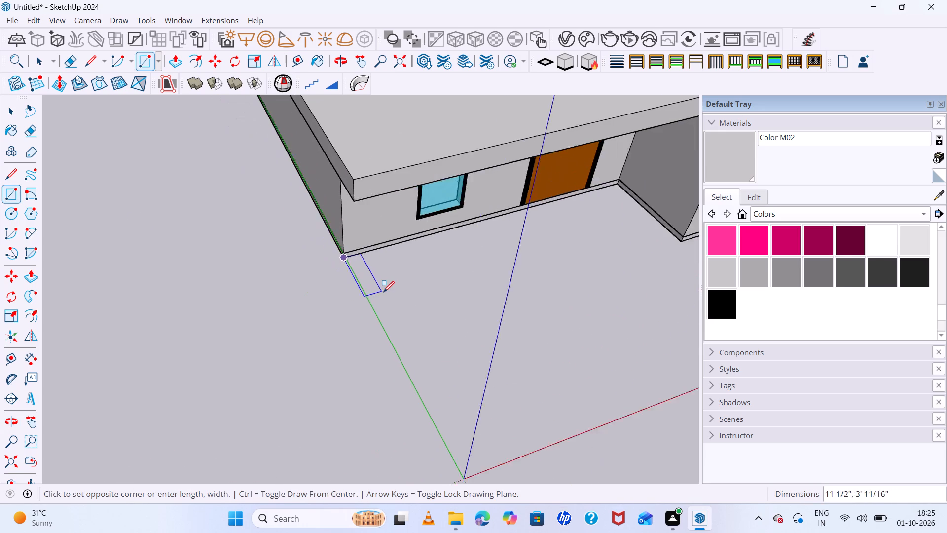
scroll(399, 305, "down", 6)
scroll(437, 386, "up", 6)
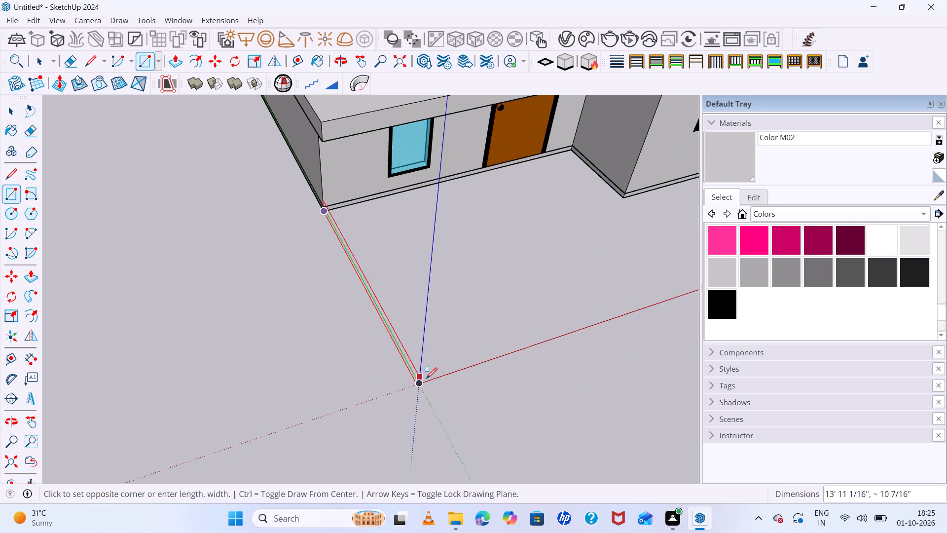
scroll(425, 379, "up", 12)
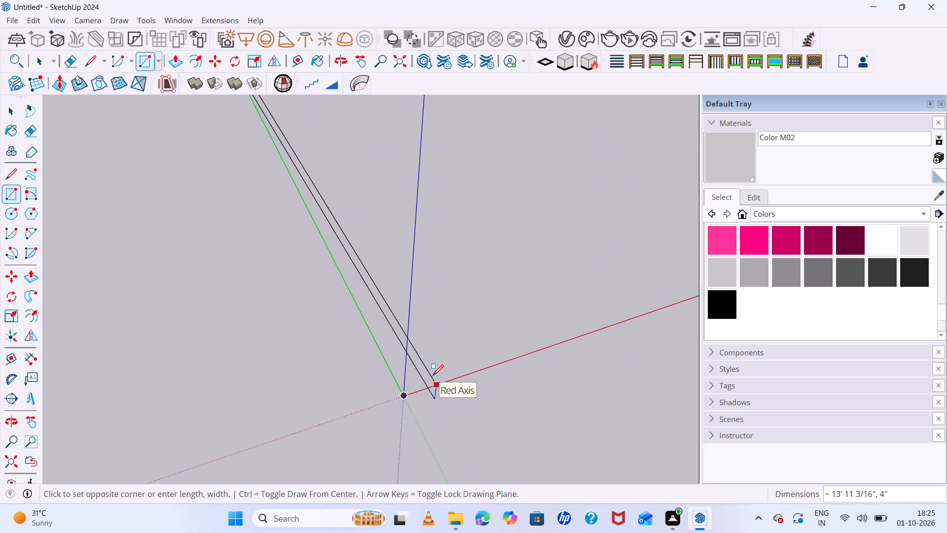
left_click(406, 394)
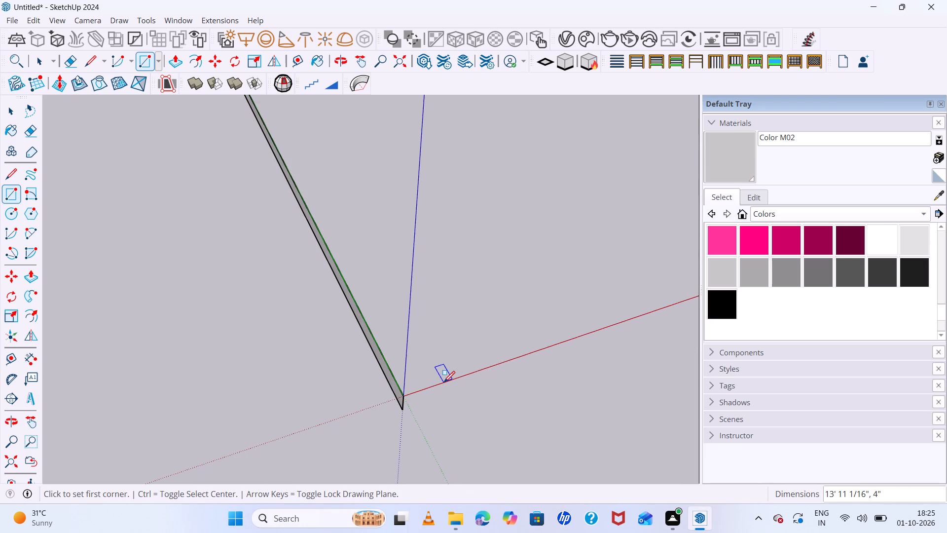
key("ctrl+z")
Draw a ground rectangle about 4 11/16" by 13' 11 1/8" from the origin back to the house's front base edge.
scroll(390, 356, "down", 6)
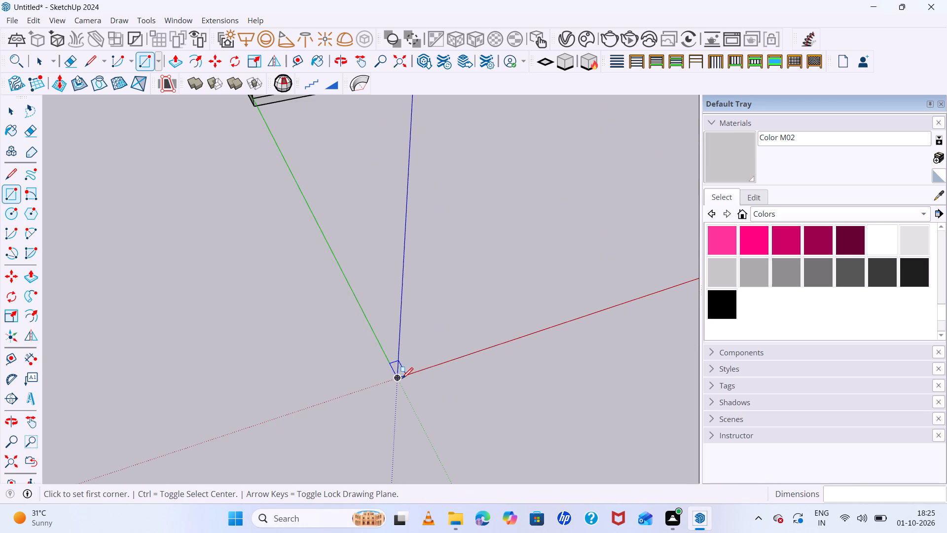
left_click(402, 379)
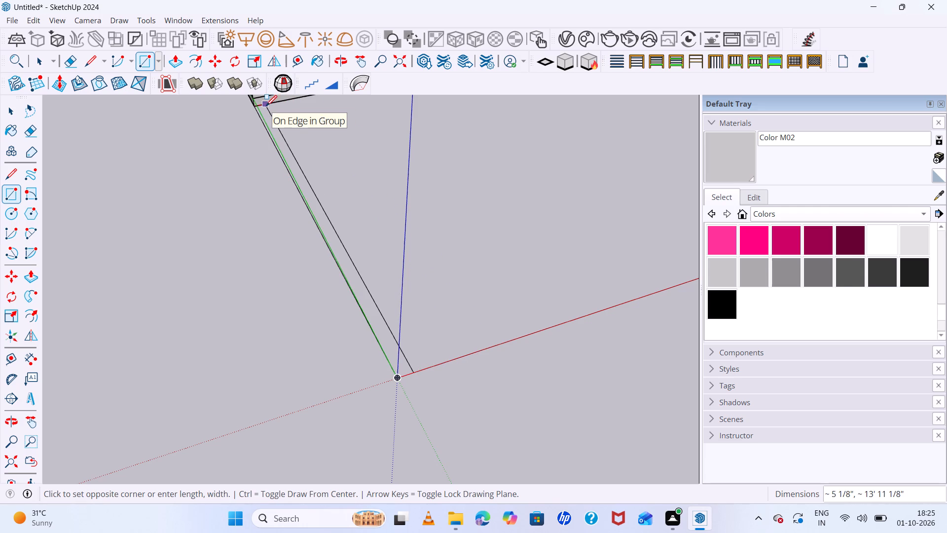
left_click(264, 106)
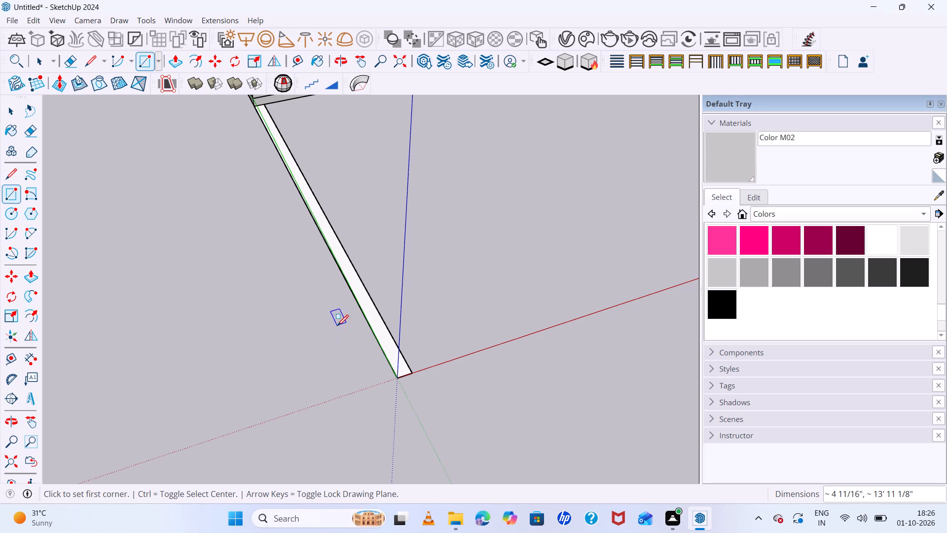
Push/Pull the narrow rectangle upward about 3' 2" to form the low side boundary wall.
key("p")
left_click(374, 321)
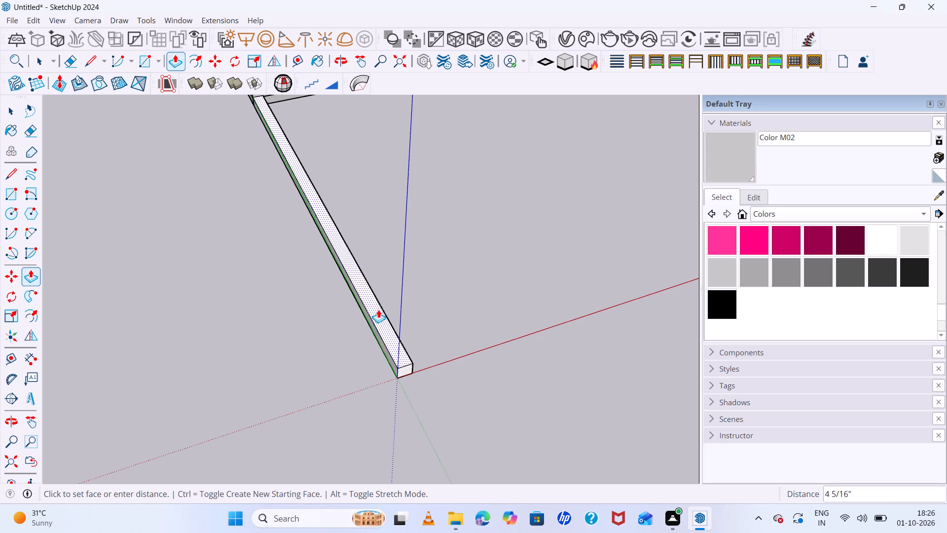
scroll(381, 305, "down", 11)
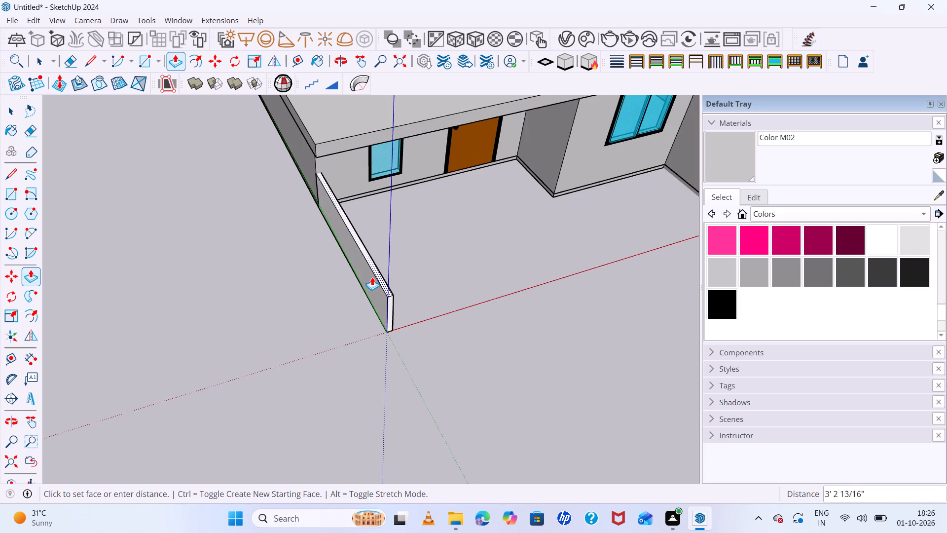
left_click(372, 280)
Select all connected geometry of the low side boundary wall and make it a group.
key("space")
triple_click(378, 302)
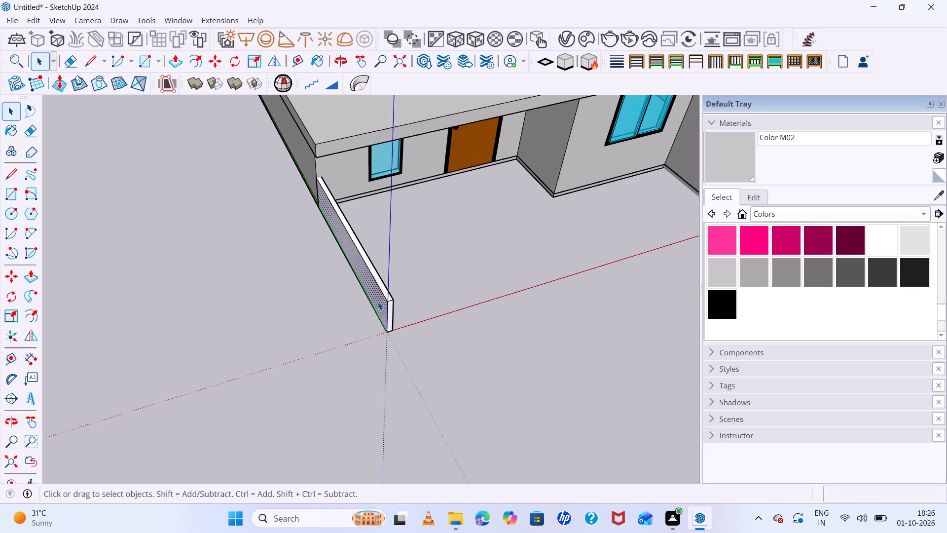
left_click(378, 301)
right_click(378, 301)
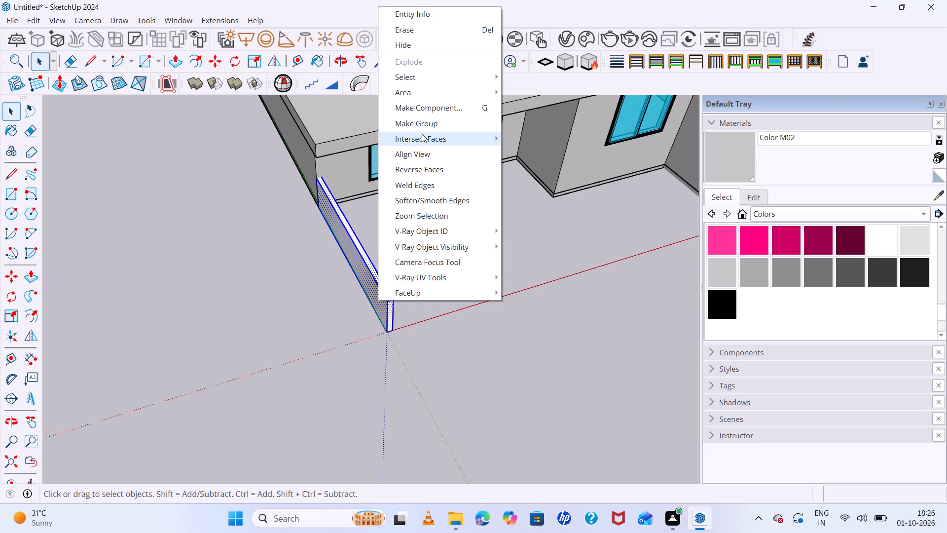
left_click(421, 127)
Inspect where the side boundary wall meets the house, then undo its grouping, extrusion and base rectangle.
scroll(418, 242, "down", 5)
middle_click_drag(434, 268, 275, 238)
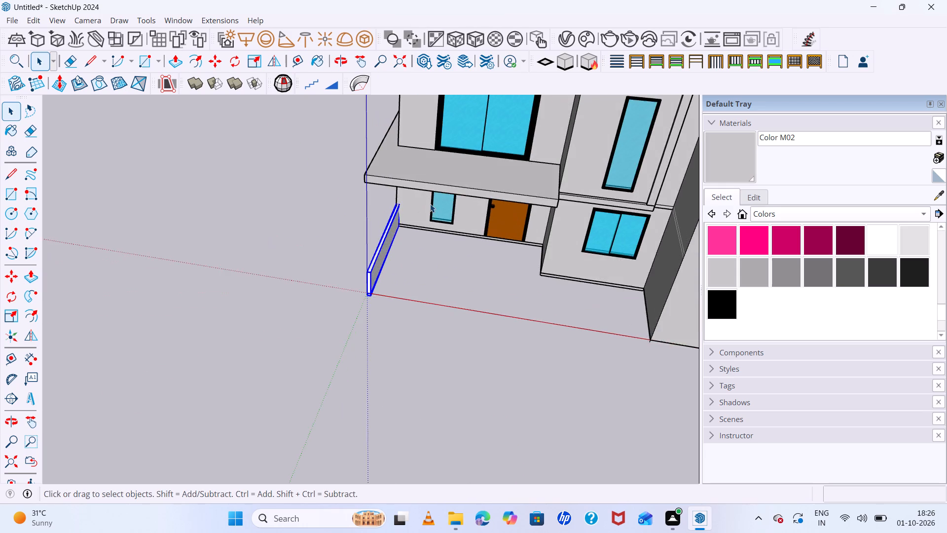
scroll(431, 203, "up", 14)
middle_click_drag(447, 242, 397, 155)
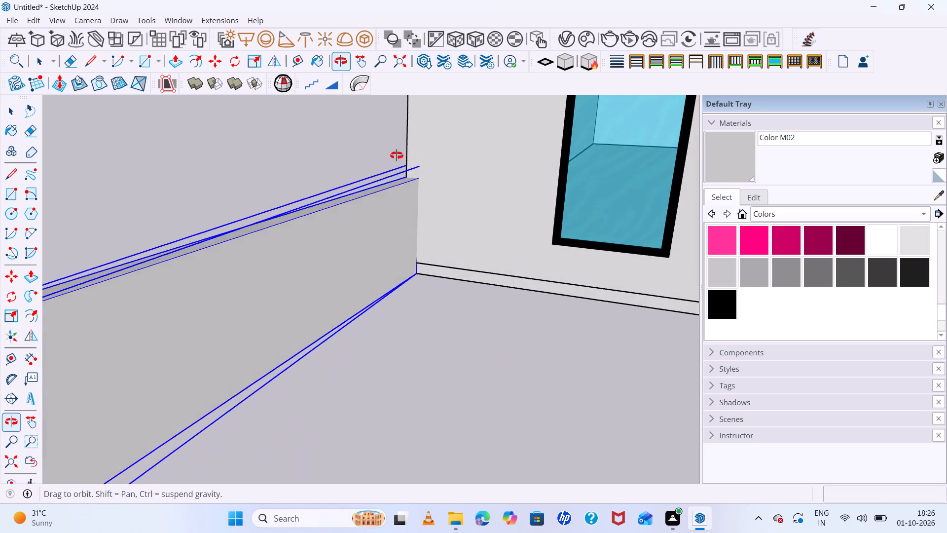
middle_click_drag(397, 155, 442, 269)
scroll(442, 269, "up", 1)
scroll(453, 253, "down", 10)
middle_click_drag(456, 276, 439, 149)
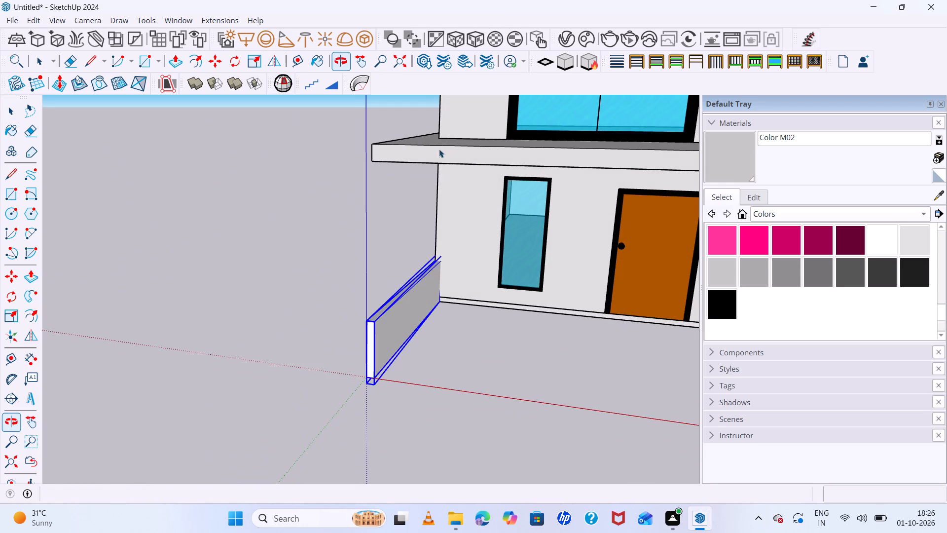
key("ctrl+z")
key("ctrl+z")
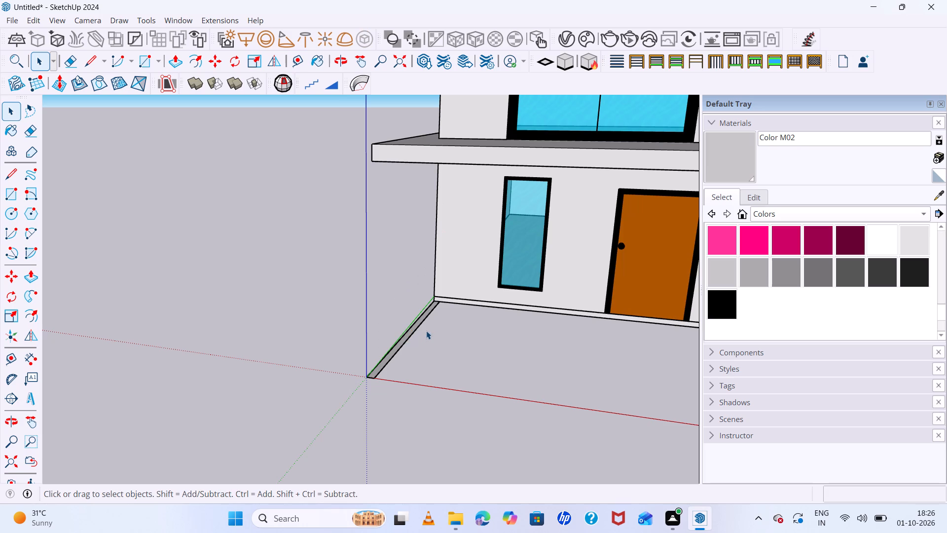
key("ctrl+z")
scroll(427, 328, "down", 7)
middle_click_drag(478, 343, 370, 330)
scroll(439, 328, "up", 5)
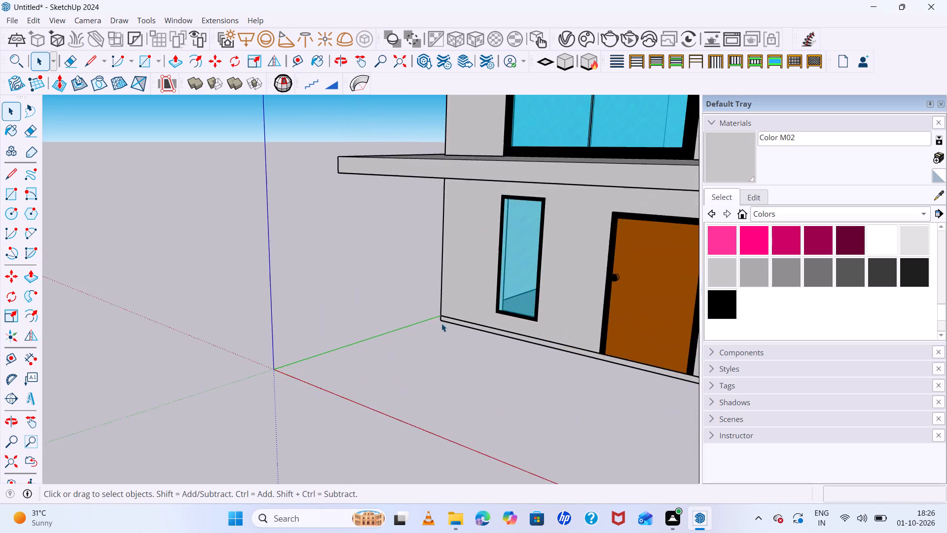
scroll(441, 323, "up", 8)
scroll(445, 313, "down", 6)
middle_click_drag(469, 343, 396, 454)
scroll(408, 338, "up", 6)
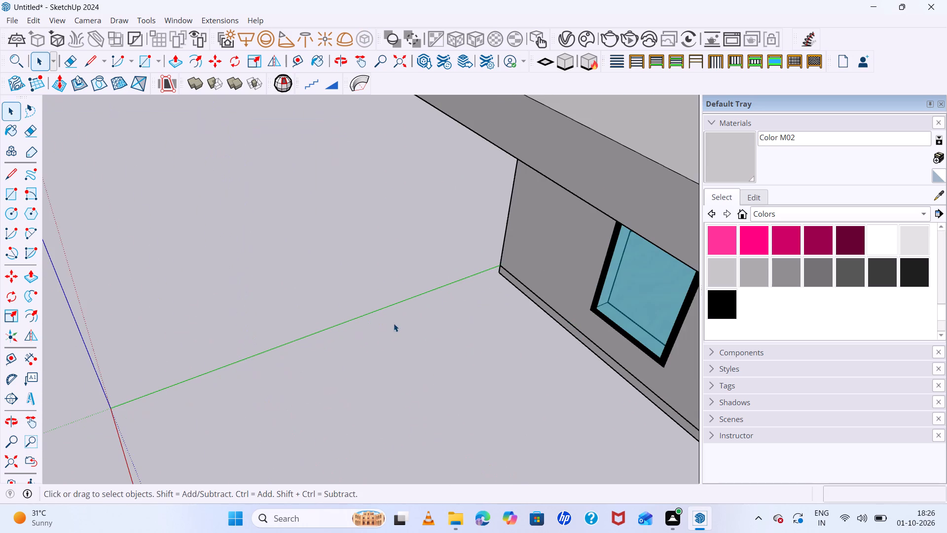
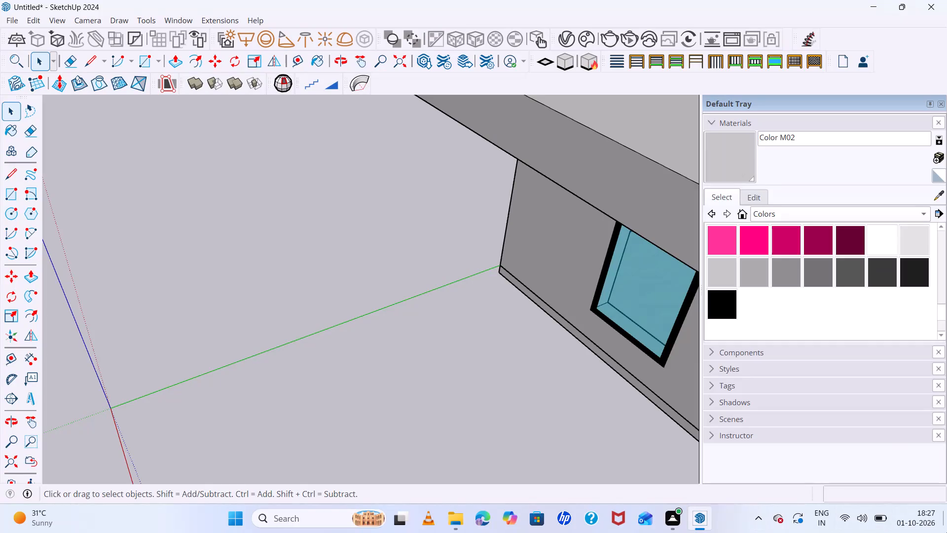
Examine the house exterior from the front, side, above and below.
scroll(560, 464, "down", 16)
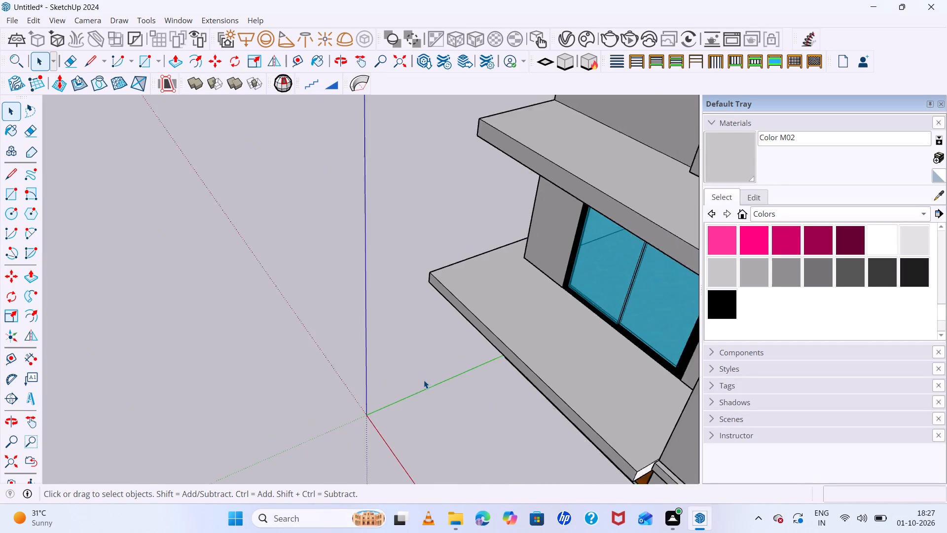
scroll(424, 380, "down", 2)
scroll(372, 359, "down", 11)
middle_click_drag(346, 370, 623, 298)
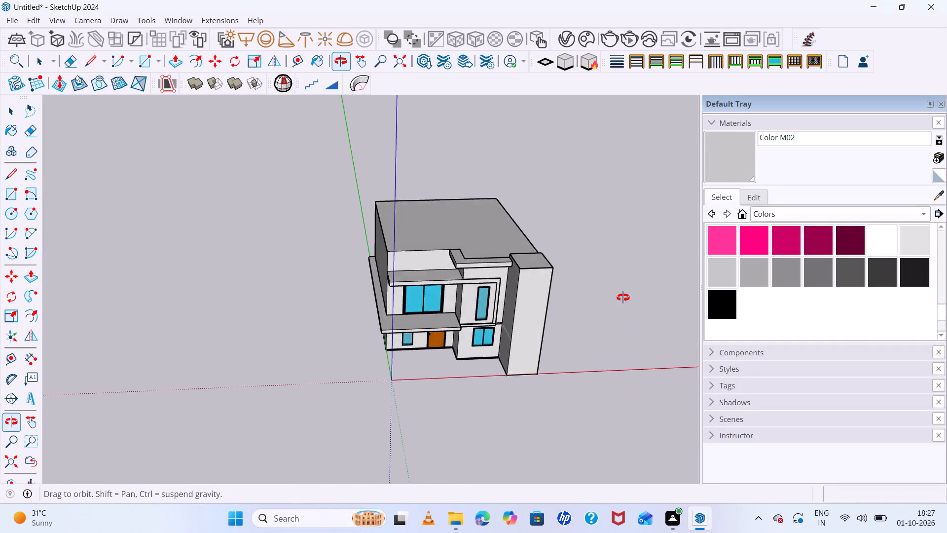
middle_click_drag(623, 298, 623, 267)
scroll(531, 335, "up", 13)
middle_click_drag(488, 390, 515, 280)
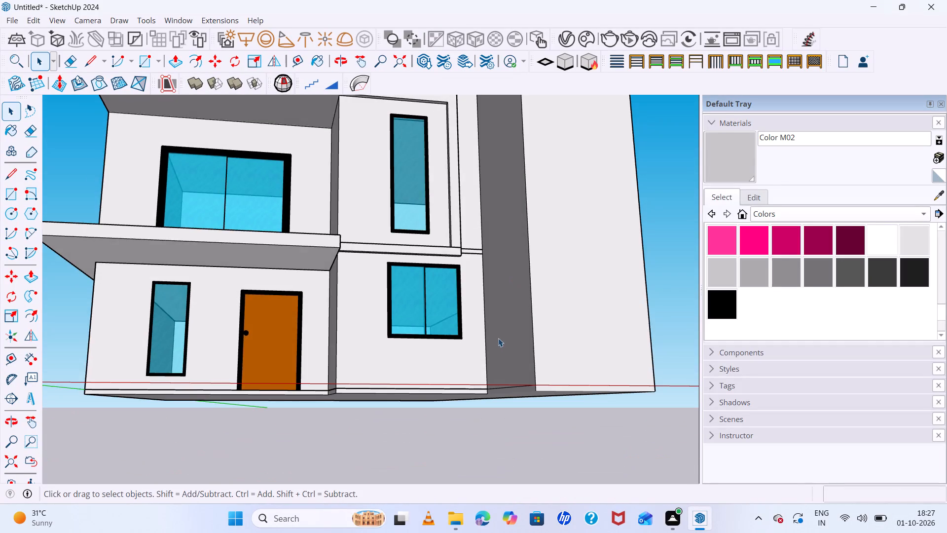
scroll(495, 343, "down", 18)
middle_click_drag(526, 316, 522, 423)
scroll(526, 415, "down", 1)
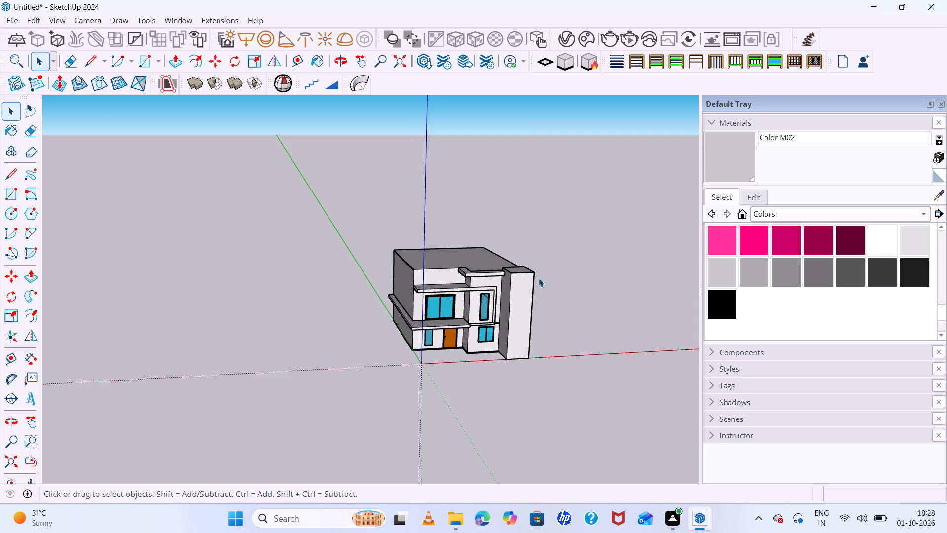
scroll(530, 274, "up", 13)
middle_click_drag(510, 326, 544, 190)
scroll(510, 326, "up", 1)
scroll(540, 197, "up", 1)
scroll(520, 228, "down", 2)
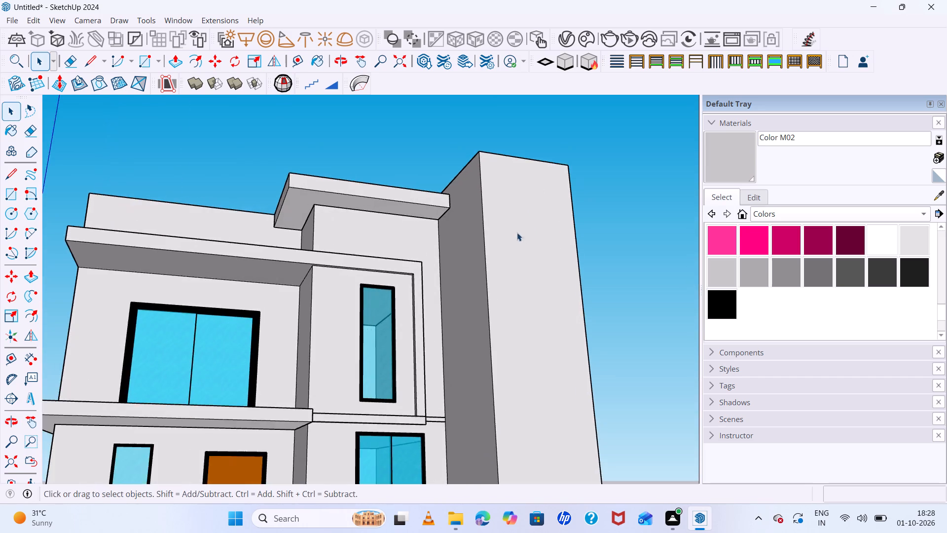
scroll(517, 232, "down", 10)
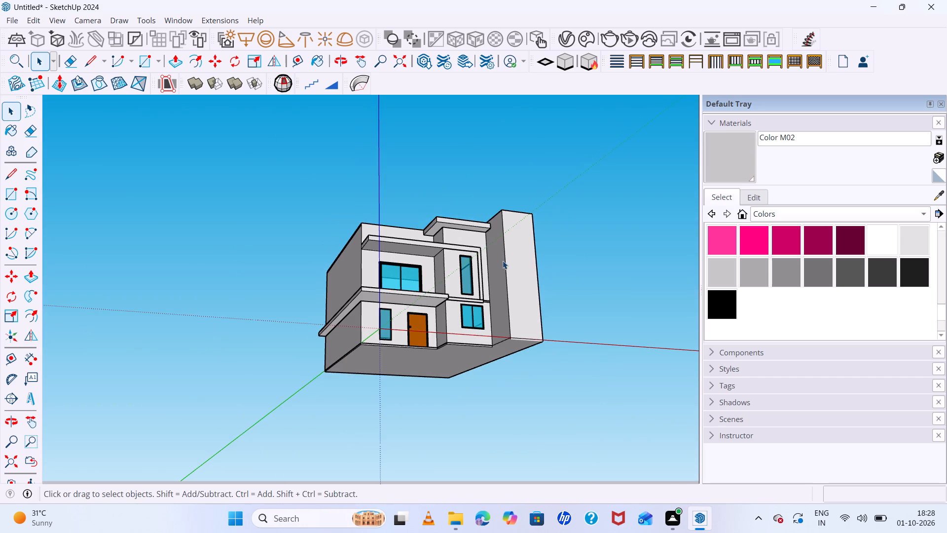
middle_click_drag(516, 260, 522, 298)
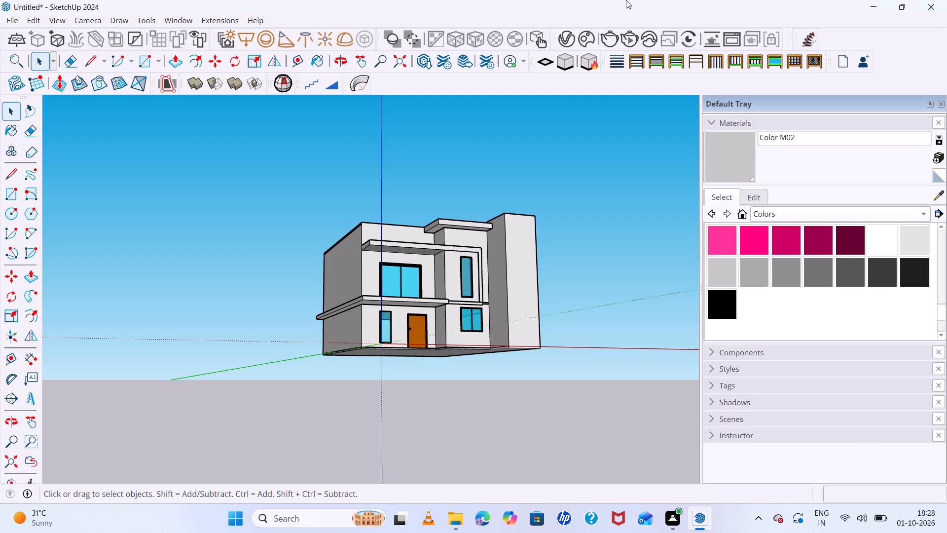
Draw a ground rectangle about 6 7/8" by 13' 8 1/8" from the house's front base corner forward to the origin.
scroll(309, 242, "down", 7)
middle_click_drag(385, 244, 386, 381)
scroll(386, 381, "up", 2)
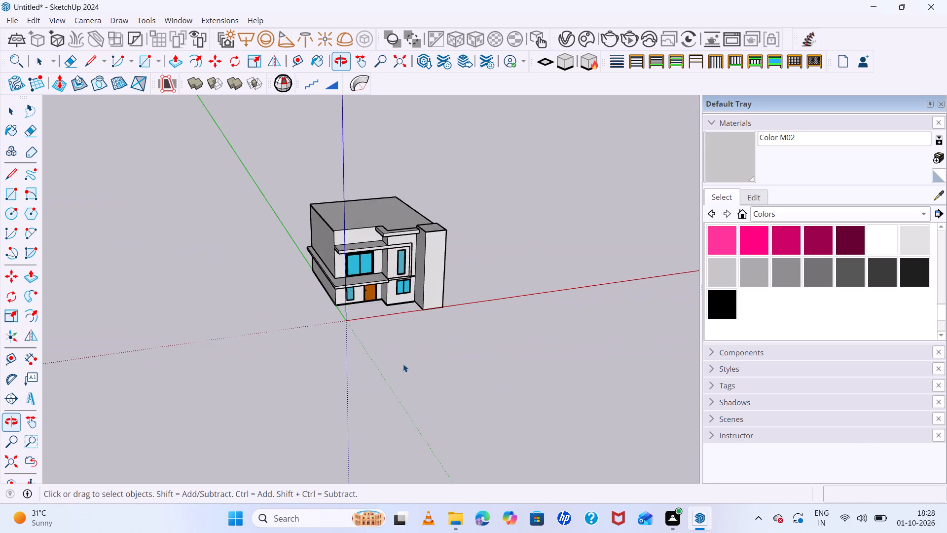
scroll(403, 364, "up", 13)
middle_click_drag(413, 295, 388, 361)
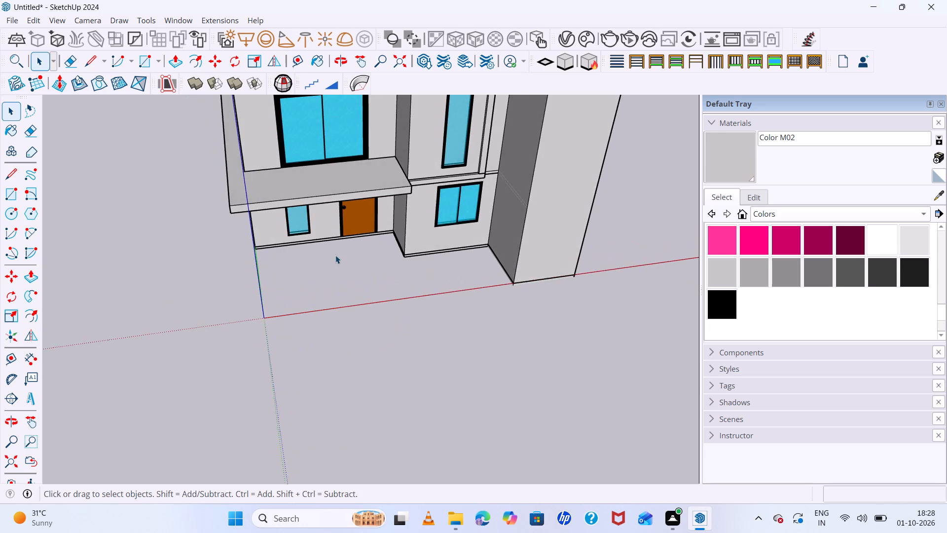
scroll(254, 238, "up", 13)
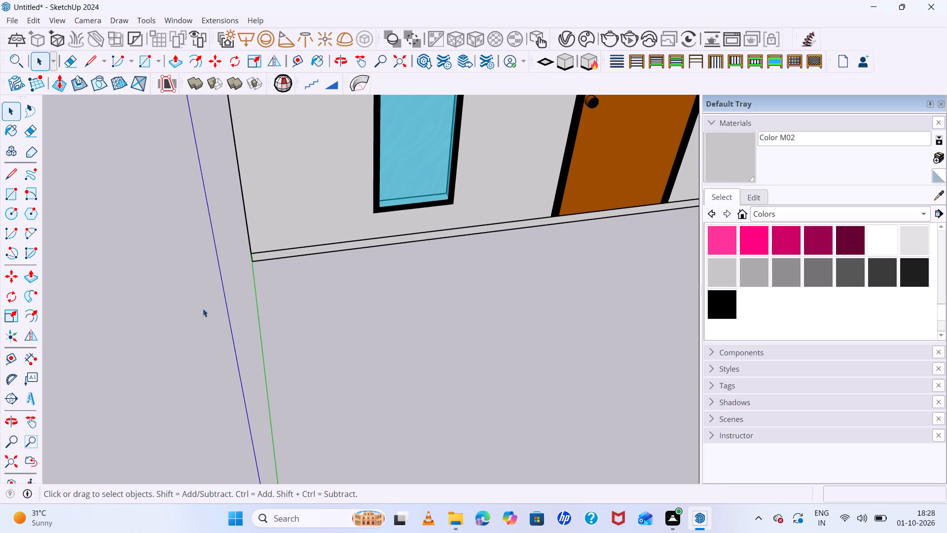
key("r")
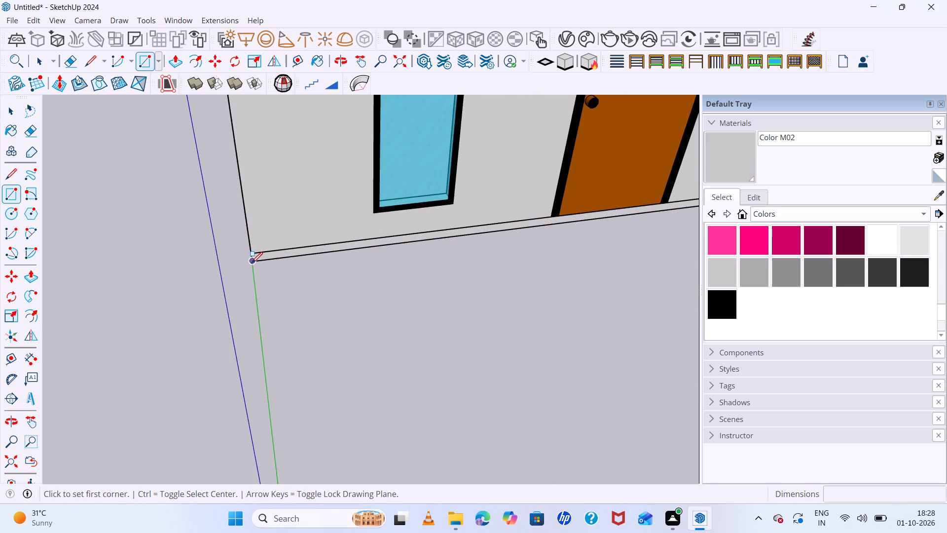
left_click(252, 263)
scroll(344, 313, "down", 6)
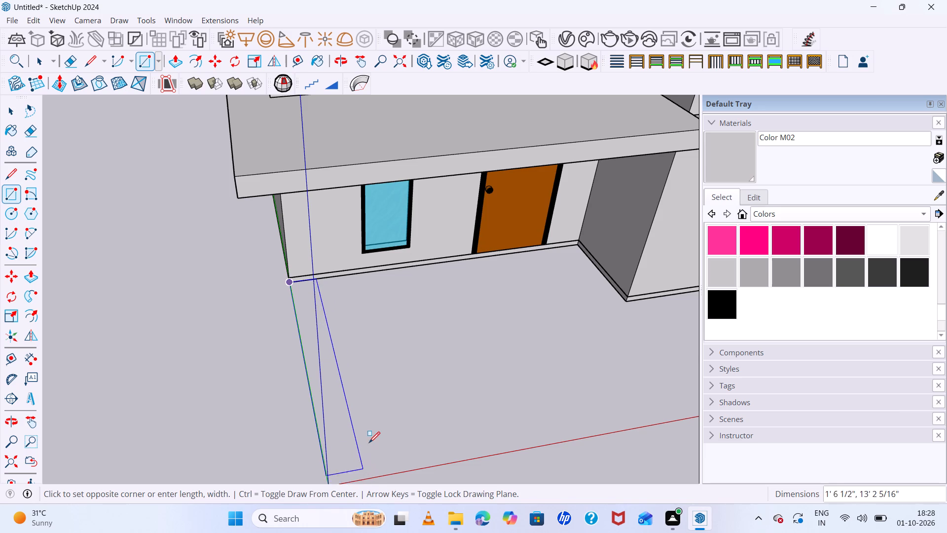
scroll(369, 441, "up", 1)
scroll(369, 441, "down", 6)
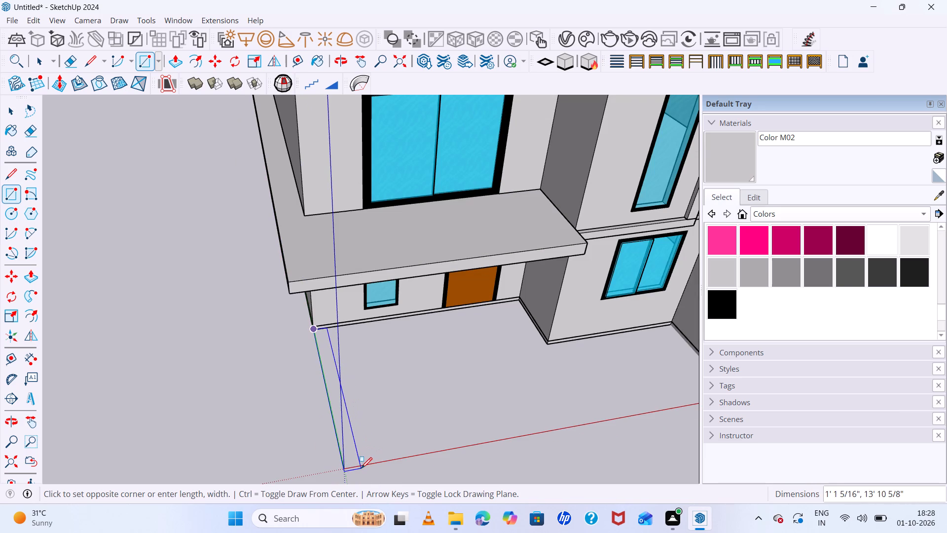
scroll(357, 465, "up", 5)
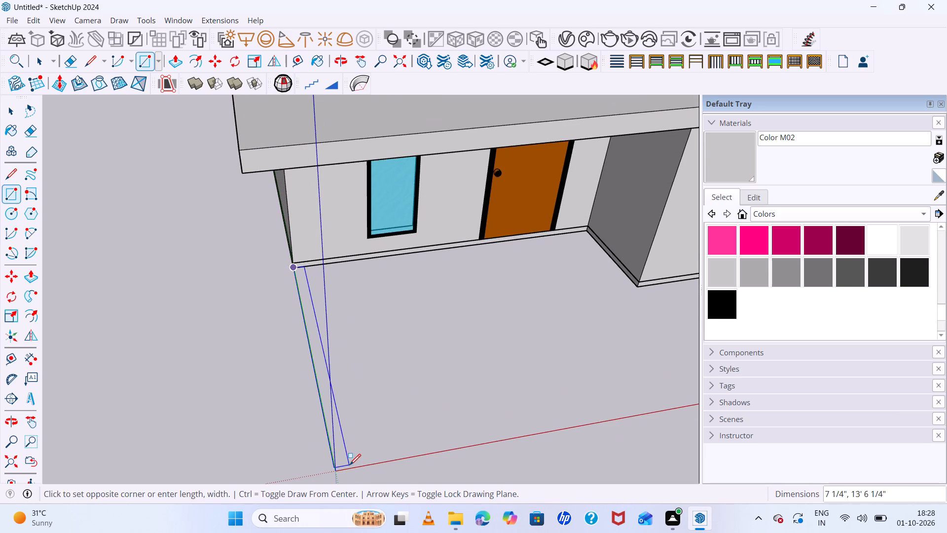
left_click(349, 468)
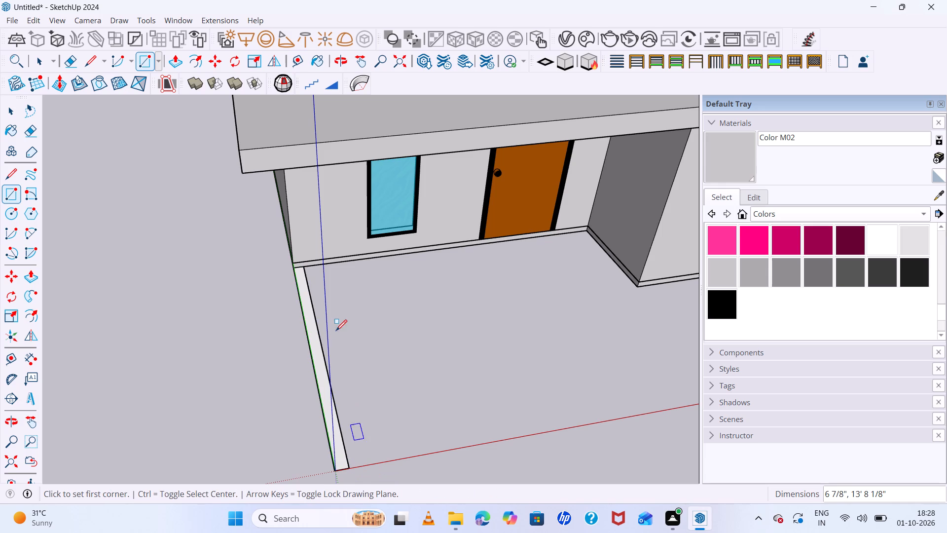
Push/Pull the narrow rectangle up about 2' 5 11/16" and raise its top another 1' 1 5/8" to form the low side boundary wall.
key("p")
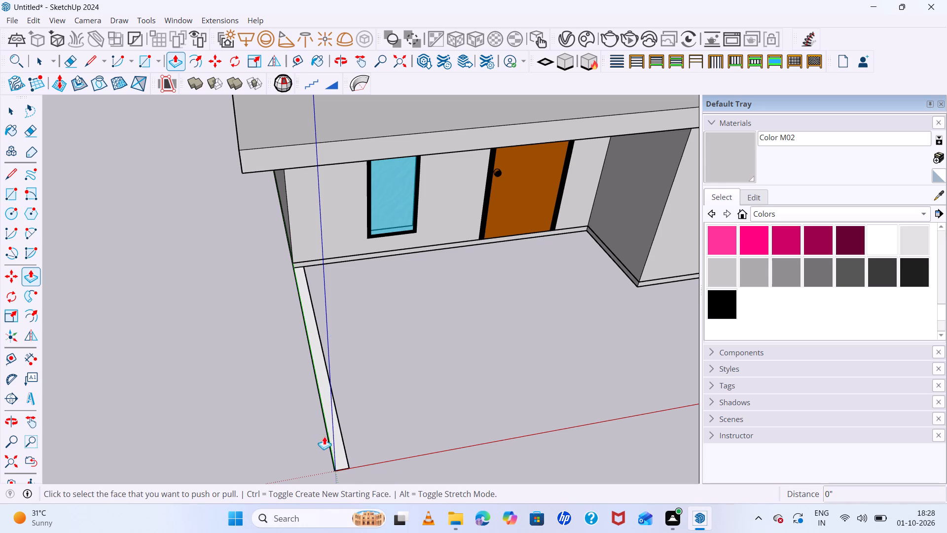
left_click(339, 448)
left_click(343, 407)
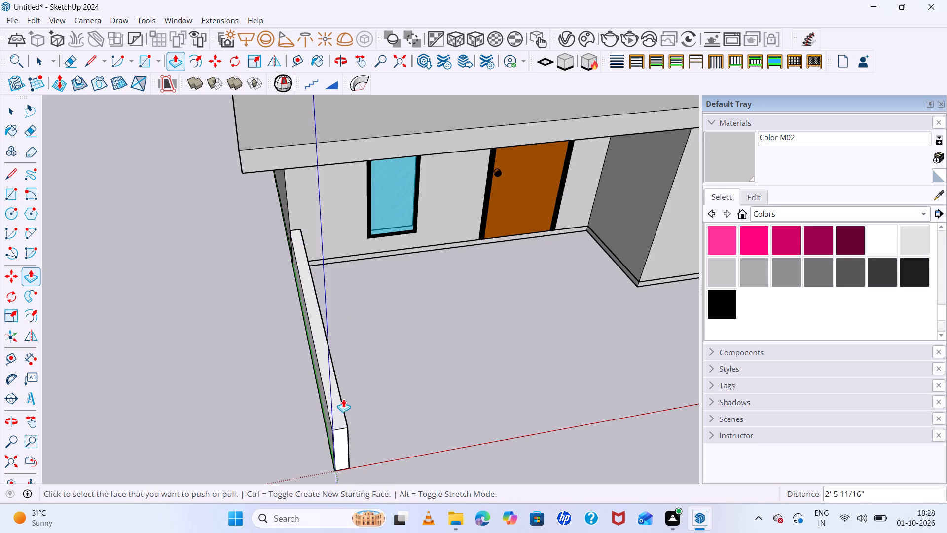
scroll(327, 381, "down", 7)
middle_click_drag(314, 398, 56, 280)
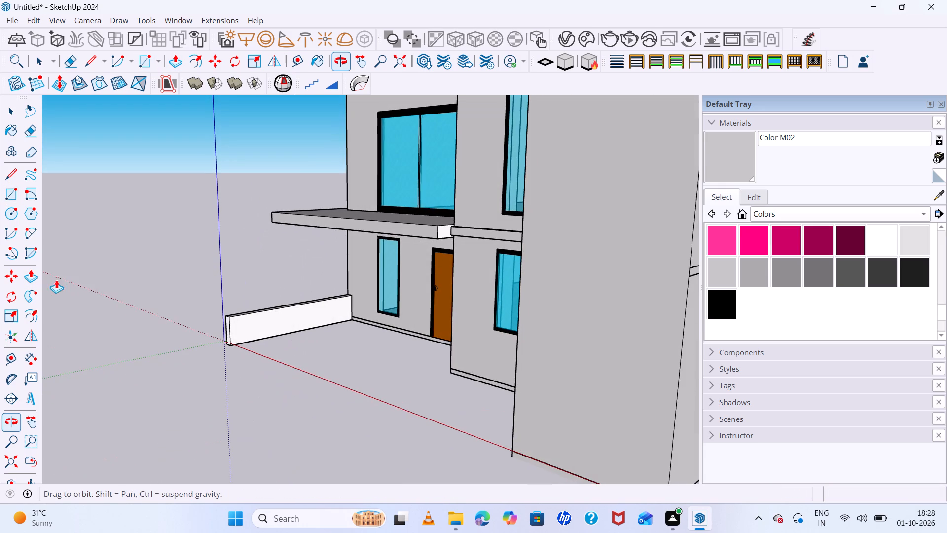
middle_click_drag(56, 280, 56, 279)
middle_click_drag(205, 349, 555, 440)
scroll(289, 368, "up", 6)
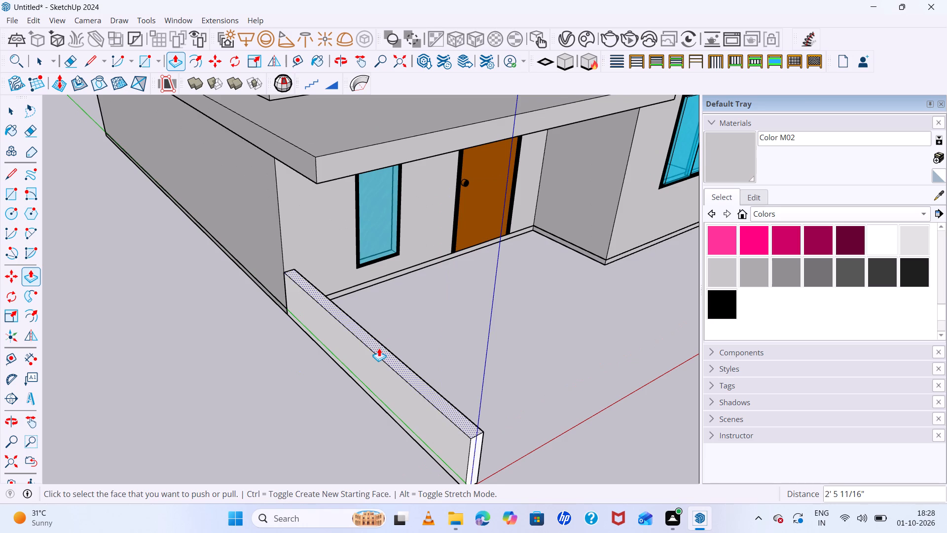
left_click(379, 348)
left_click(377, 325)
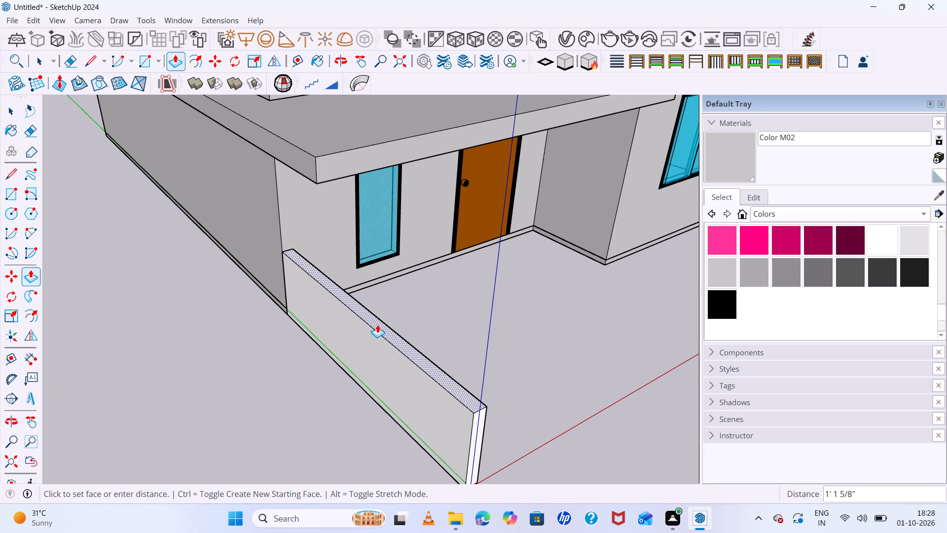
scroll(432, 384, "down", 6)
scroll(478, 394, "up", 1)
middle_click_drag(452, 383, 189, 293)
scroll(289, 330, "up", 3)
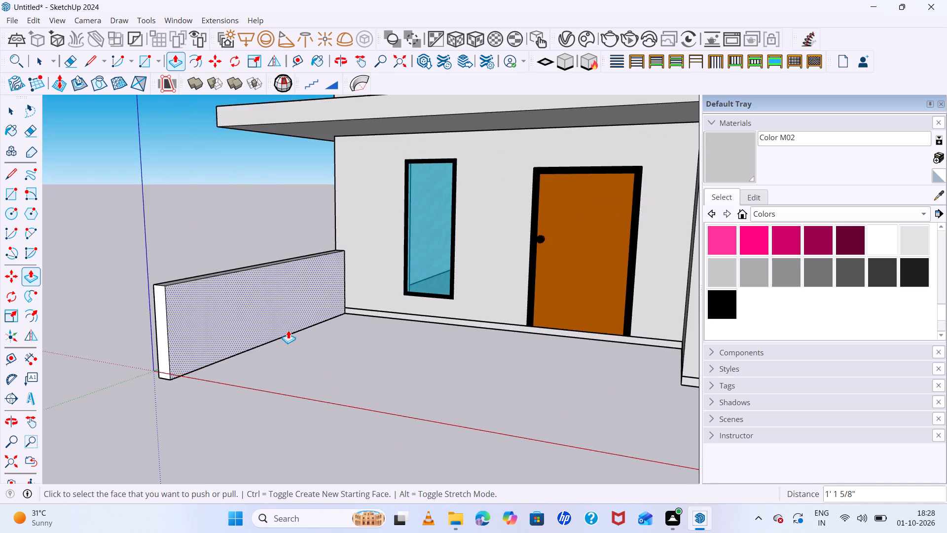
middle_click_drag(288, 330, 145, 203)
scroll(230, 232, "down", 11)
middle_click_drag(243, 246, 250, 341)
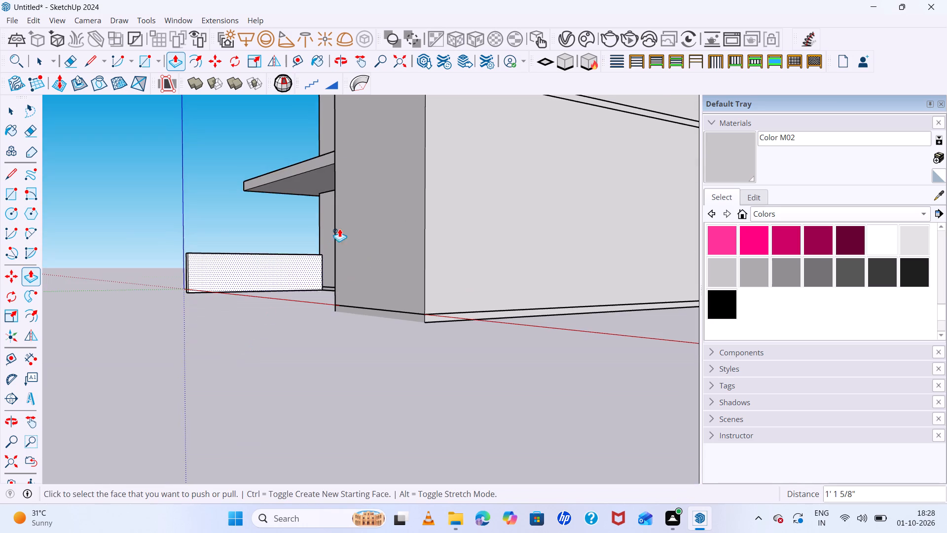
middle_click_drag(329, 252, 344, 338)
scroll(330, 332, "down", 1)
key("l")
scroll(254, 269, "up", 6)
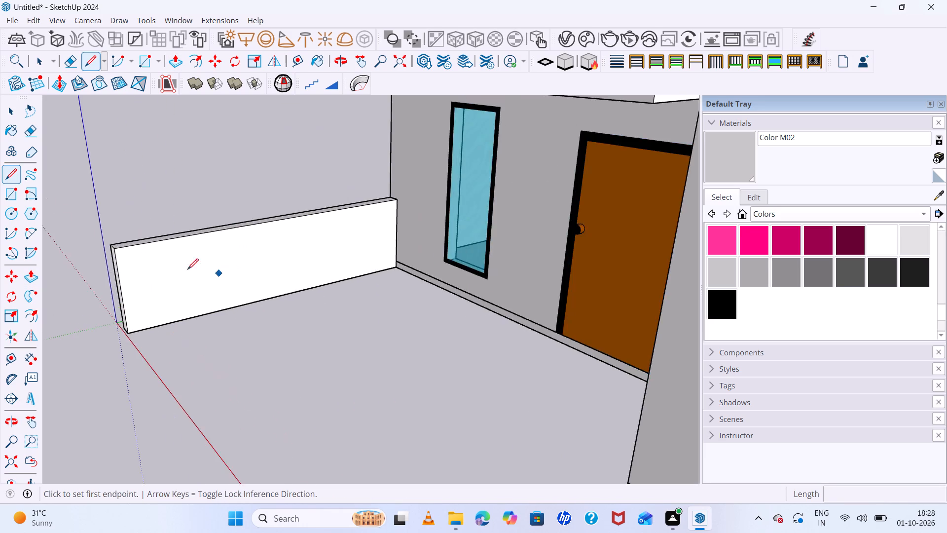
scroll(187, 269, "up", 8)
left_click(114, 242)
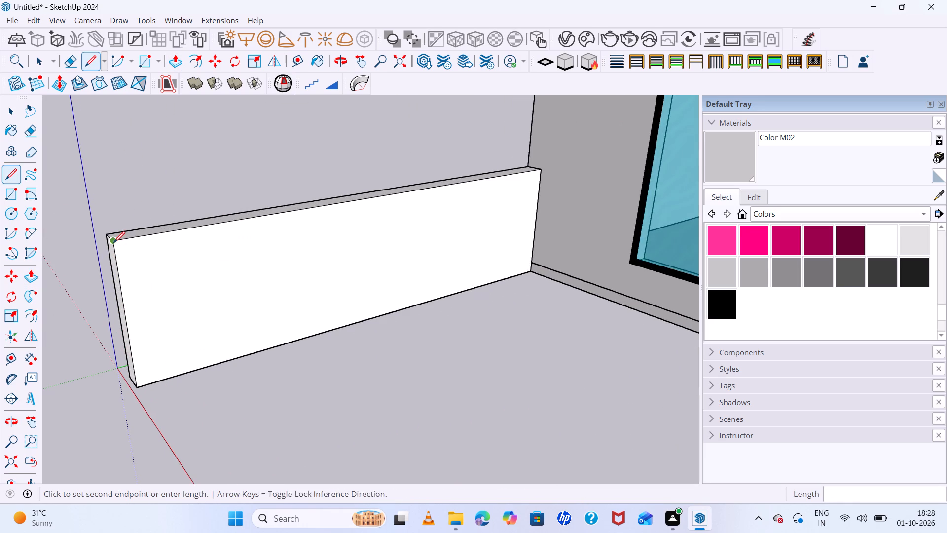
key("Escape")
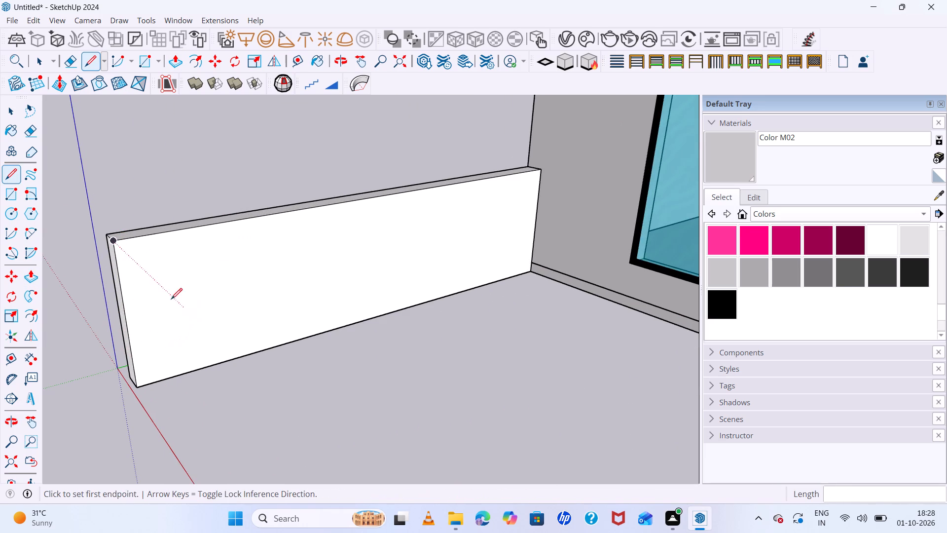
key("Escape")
Draw a narrow full-height rectangle about 3' 7 5/16" tall on the side wall's inner face at its front end.
key("r")
left_click(113, 243)
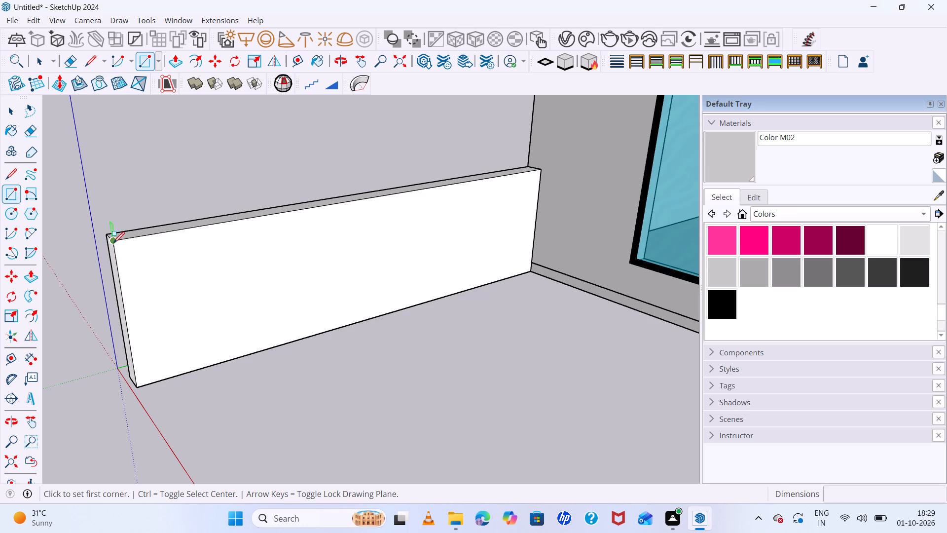
left_click(158, 385)
Push/Pull the narrow end strip out 1 1/2", then about 28' 1 3/8" further to the tall tower block, forming the low front boundary wall.
key("space")
left_click(142, 315)
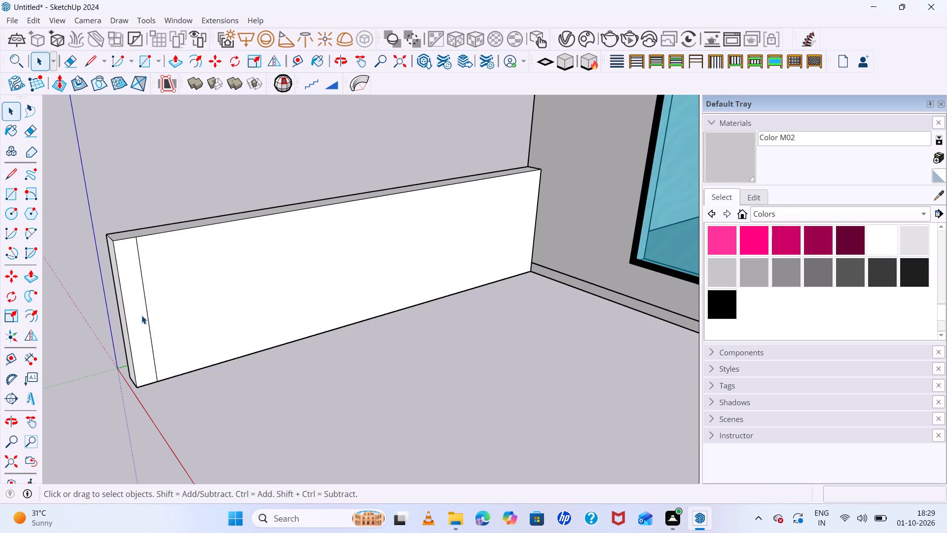
key("p")
left_click(145, 315)
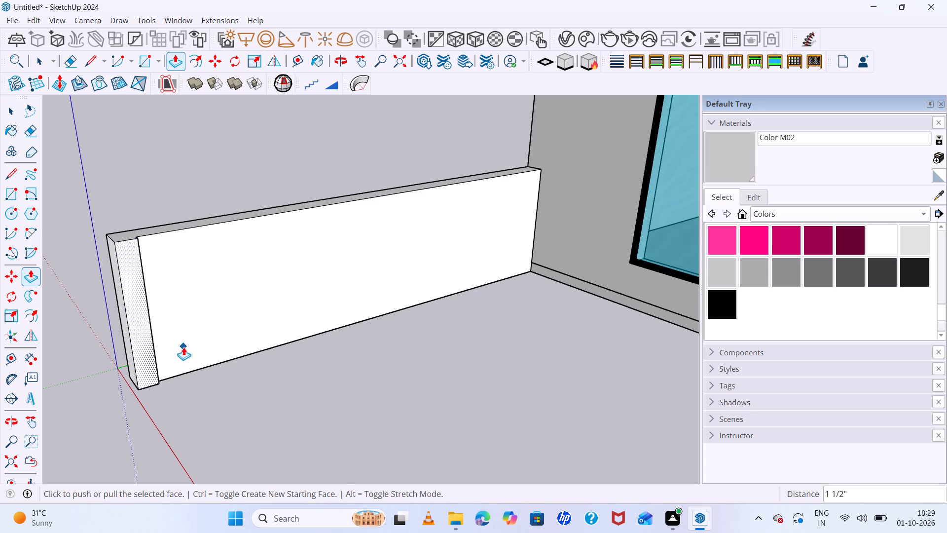
scroll(185, 347, "down", 6)
left_click(164, 330)
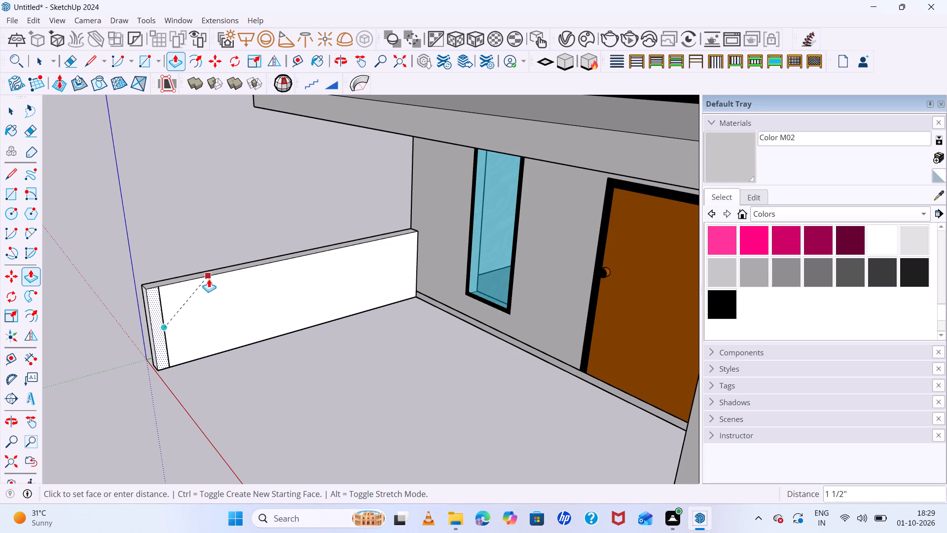
scroll(527, 224, "down", 7)
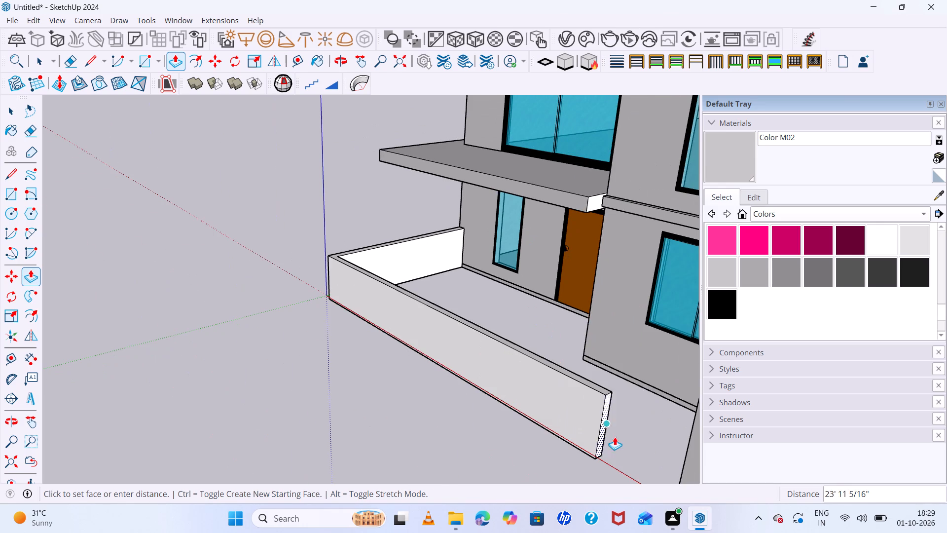
left_click(690, 455)
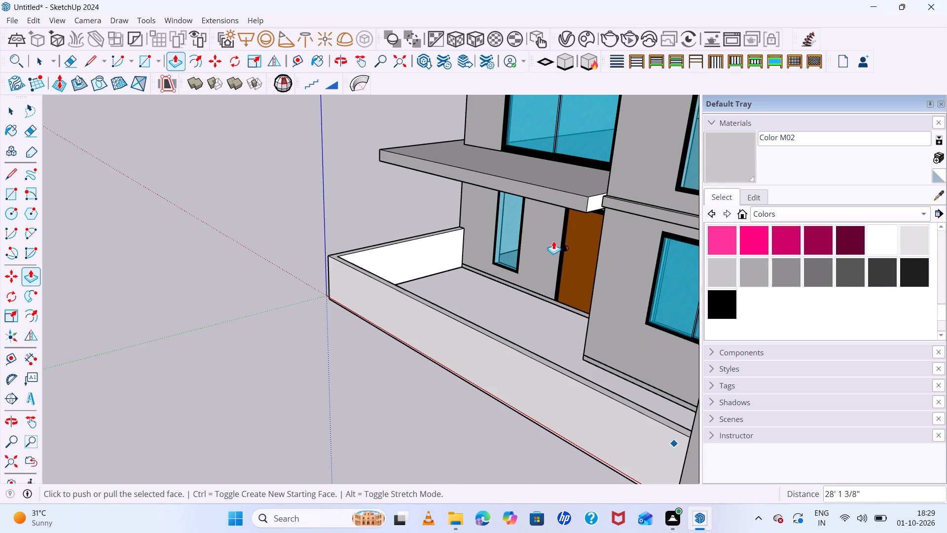
key("space")
scroll(504, 266, "down", 12)
middle_click_drag(534, 327, 726, 319)
scroll(462, 230, "up", 5)
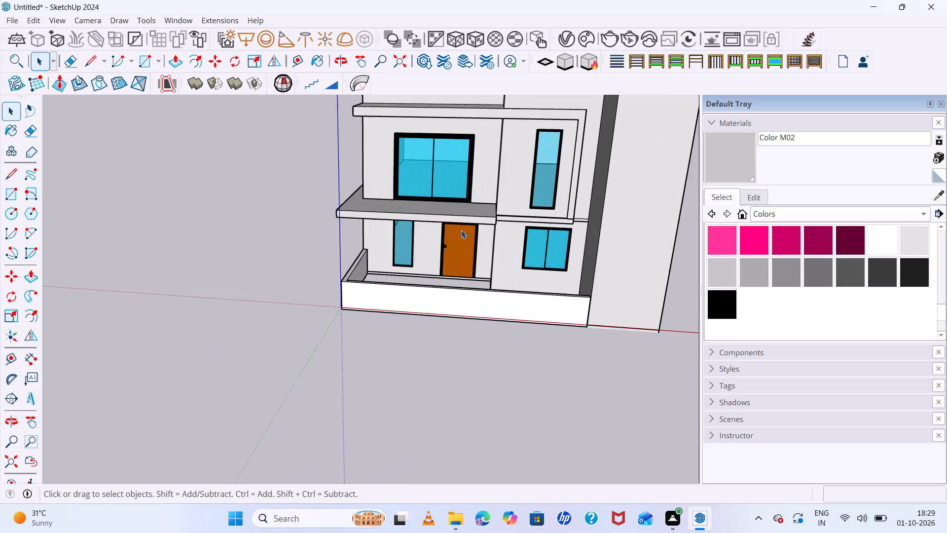
scroll(461, 230, "up", 5)
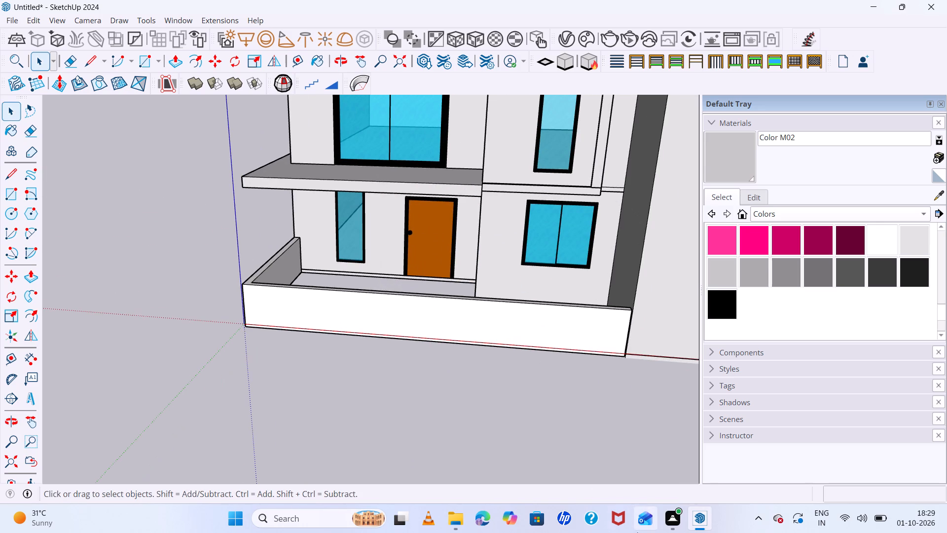
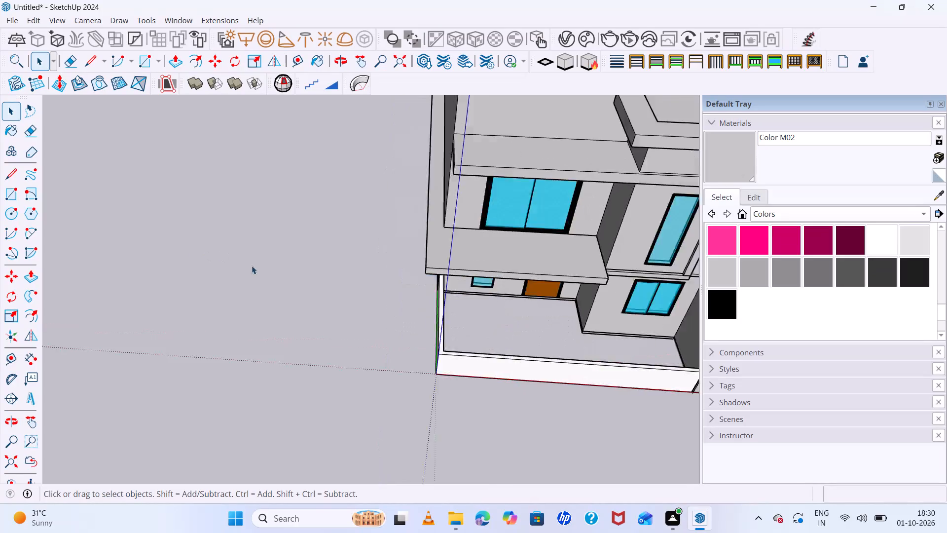
Push/Pull the shared top face of the low side and front boundary walls up about 1' 7 1/16".
scroll(490, 321, "down", 5)
middle_click_drag(573, 337, 570, 364)
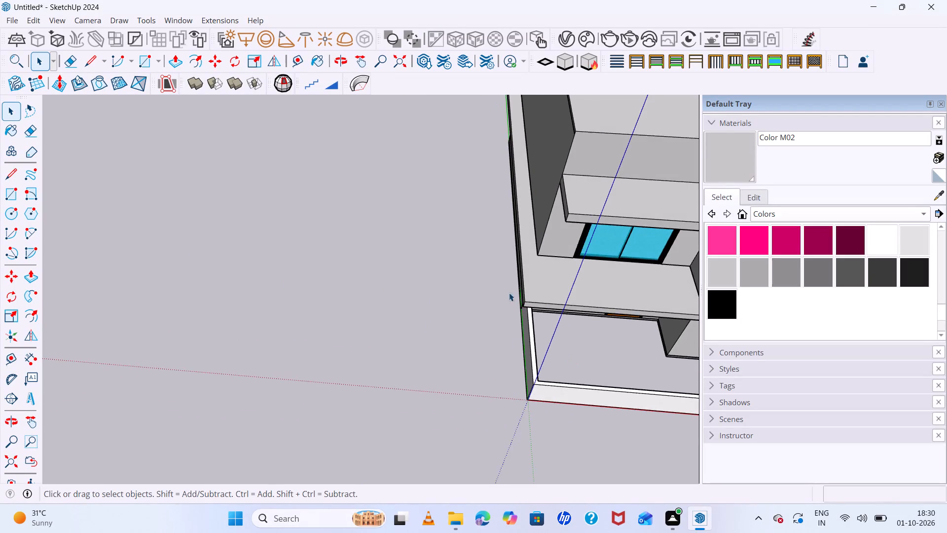
scroll(440, 278, "up", 6)
scroll(400, 251, "down", 6)
middle_click_drag(593, 367, 599, 398)
scroll(561, 341, "up", 3)
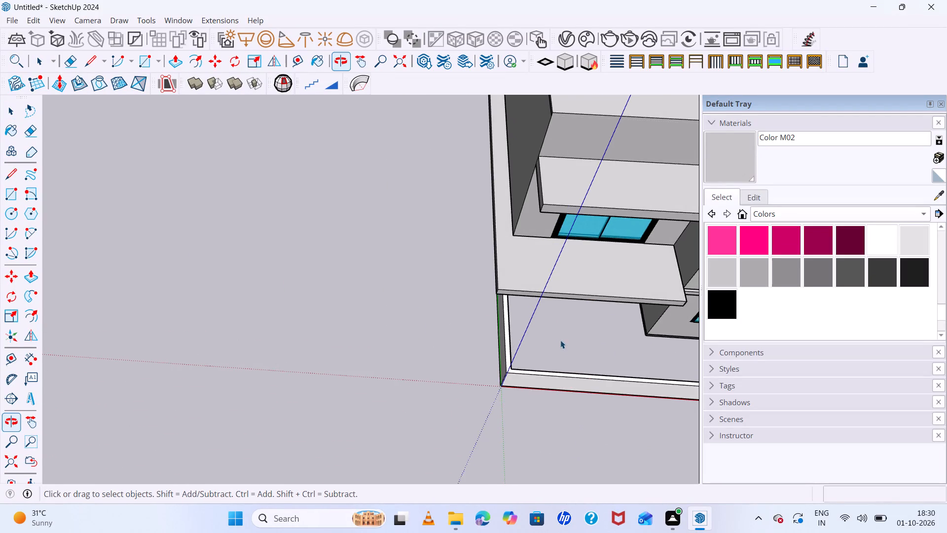
scroll(560, 340, "up", 4)
double_click(452, 357)
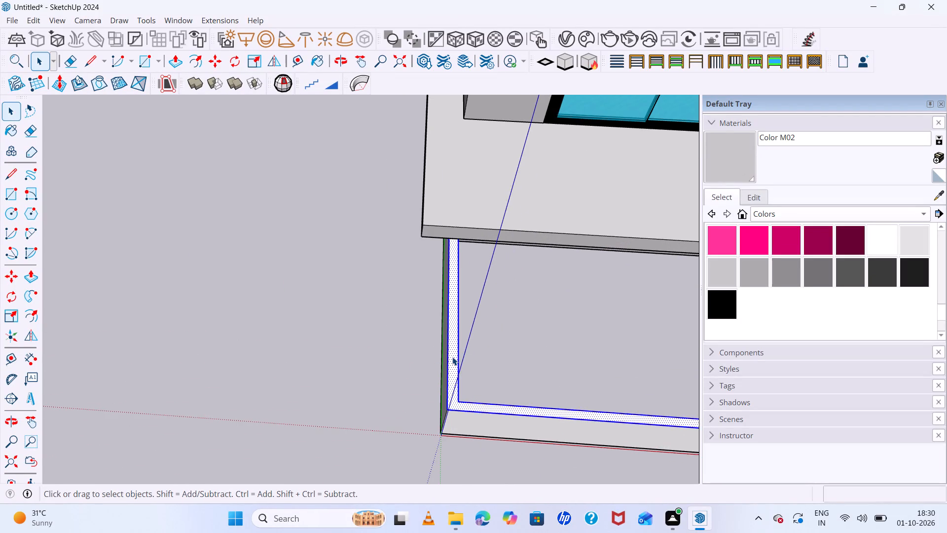
scroll(452, 357, "up", 4)
key("p")
left_click(452, 357)
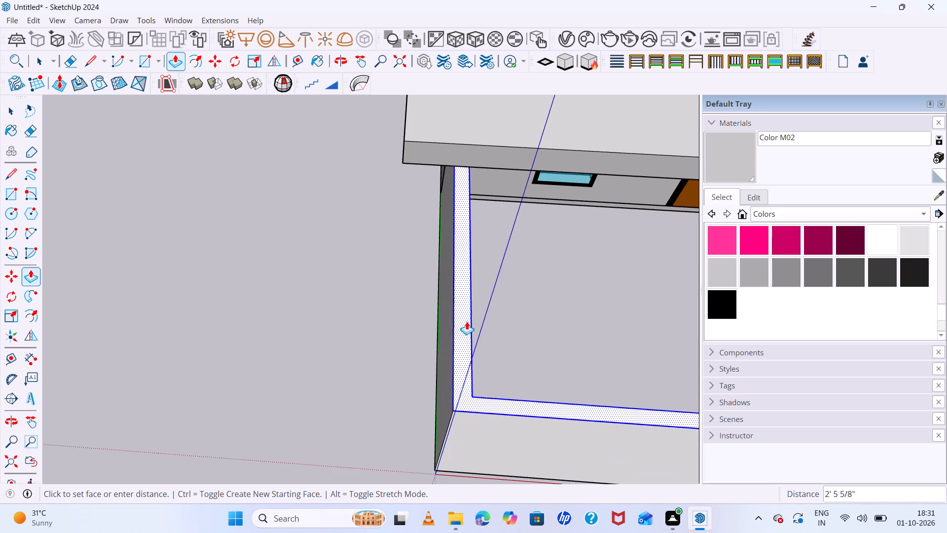
scroll(465, 300, "down", 9)
middle_click_drag(489, 324, 511, 248)
scroll(489, 324, "up", 1)
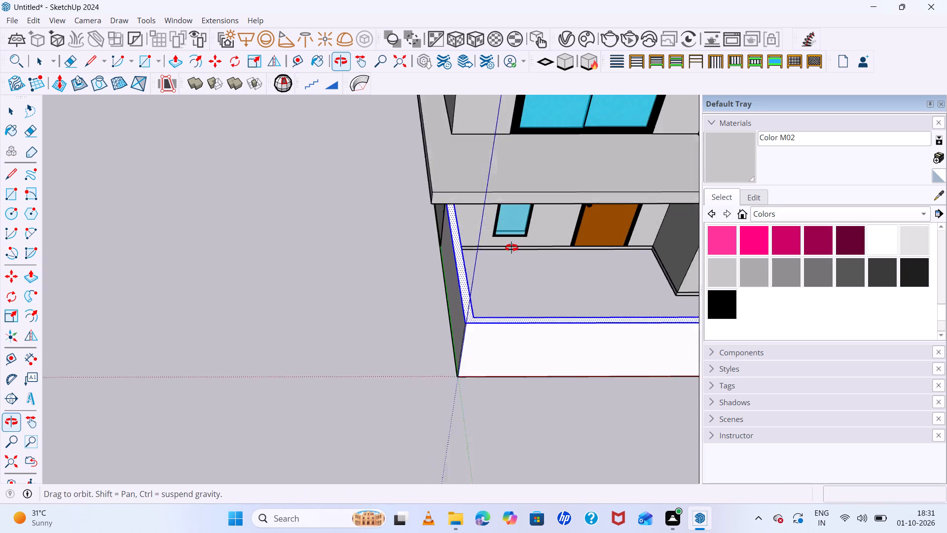
middle_click_drag(511, 248, 516, 198)
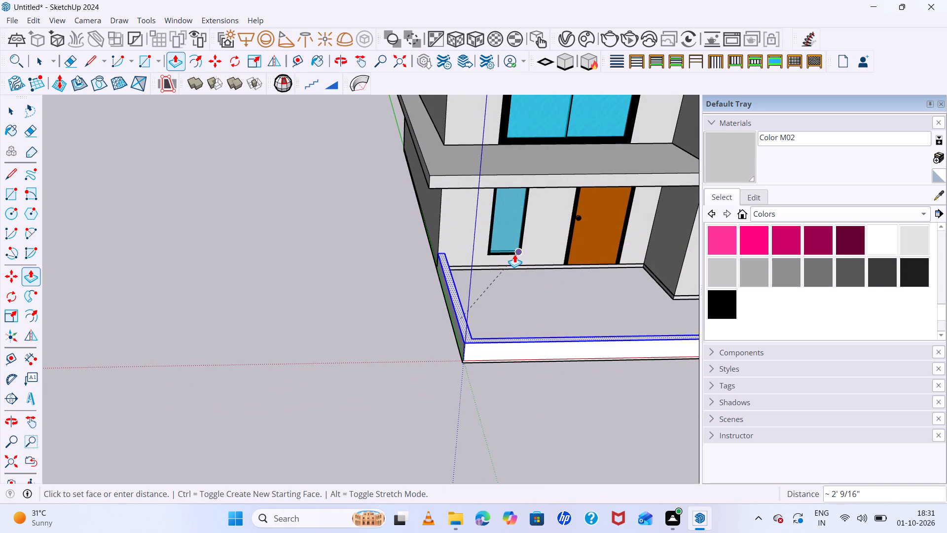
scroll(459, 237, "up", 5)
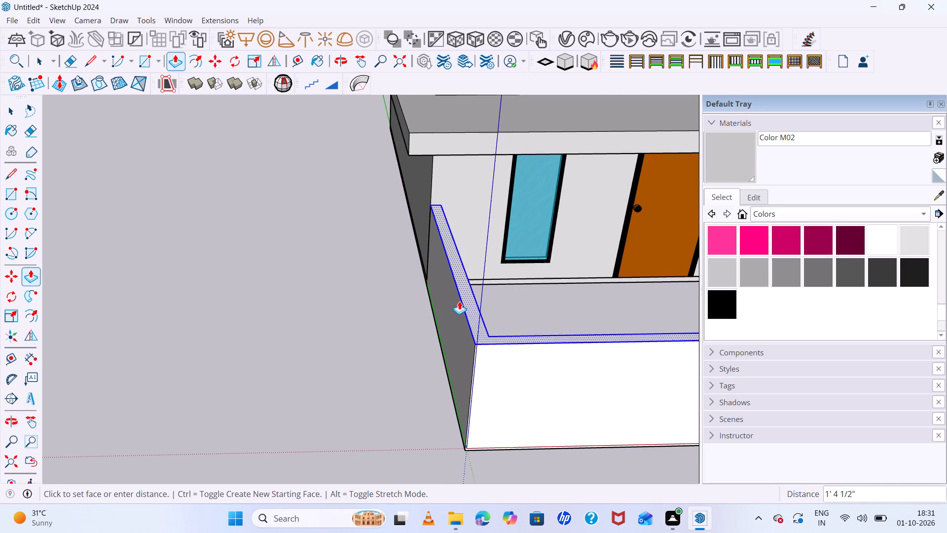
left_click(458, 295)
scroll(412, 229, "down", 6)
scroll(0, 0, "down", 5)
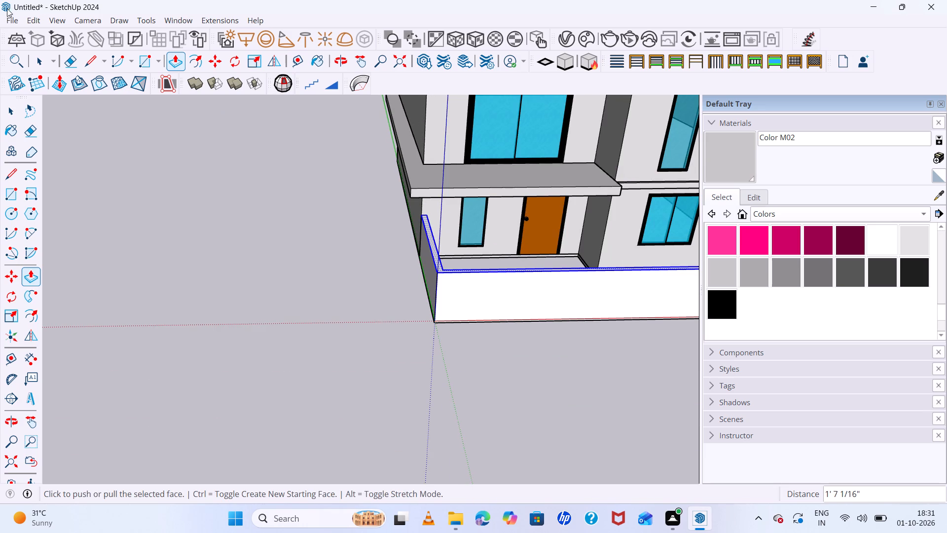
scroll(150, 32, "down", 4)
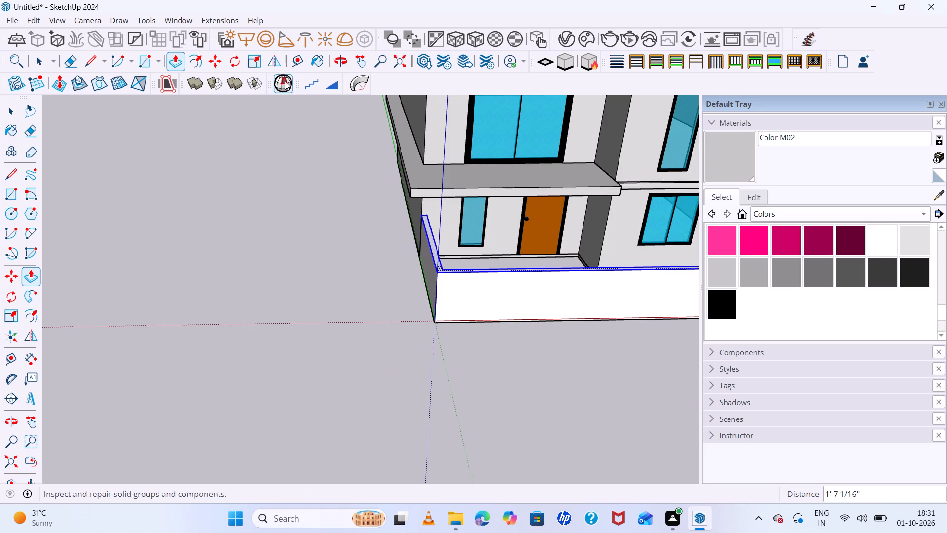
scroll(308, 255, "down", 5)
key("space")
Examine the raised boundary walls, the forecourt and the front wall's junction with the tower block from several angles.
scroll(436, 294, "up", 1)
middle_click_drag(436, 292, 408, 185)
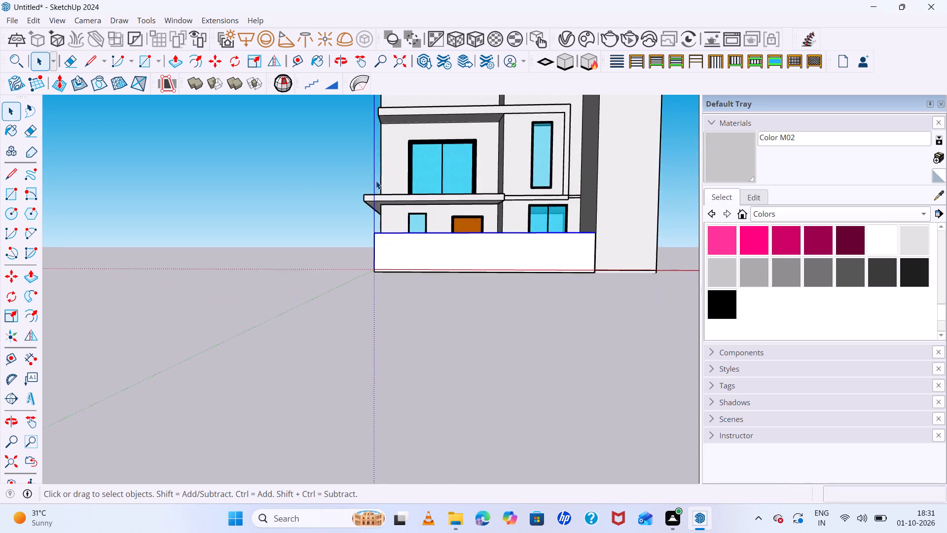
scroll(289, 251, "down", 6)
scroll(367, 267, "up", 1)
middle_click_drag(377, 284, 387, 312)
scroll(525, 273, "up", 7)
scroll(414, 246, "up", 7)
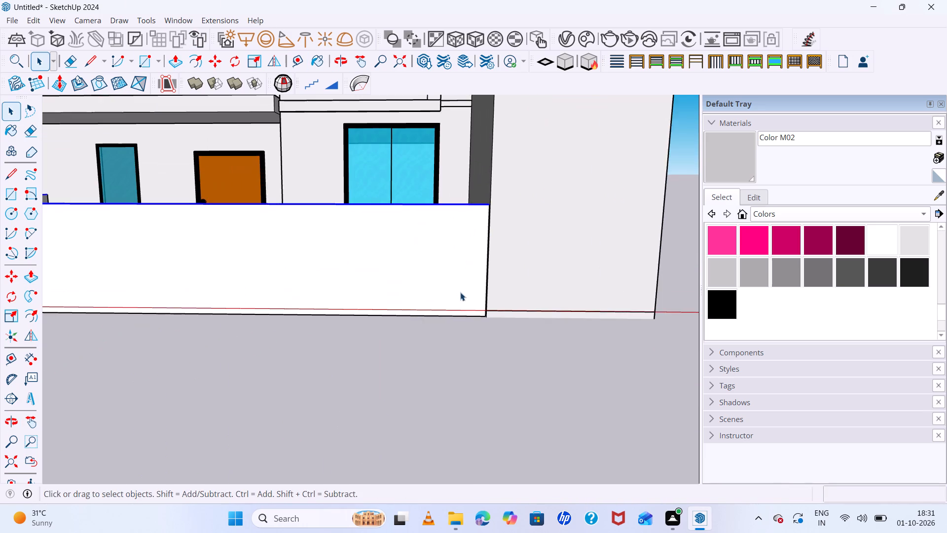
middle_click_drag(468, 325, 464, 391)
scroll(468, 325, "up", 1)
left_click(539, 293)
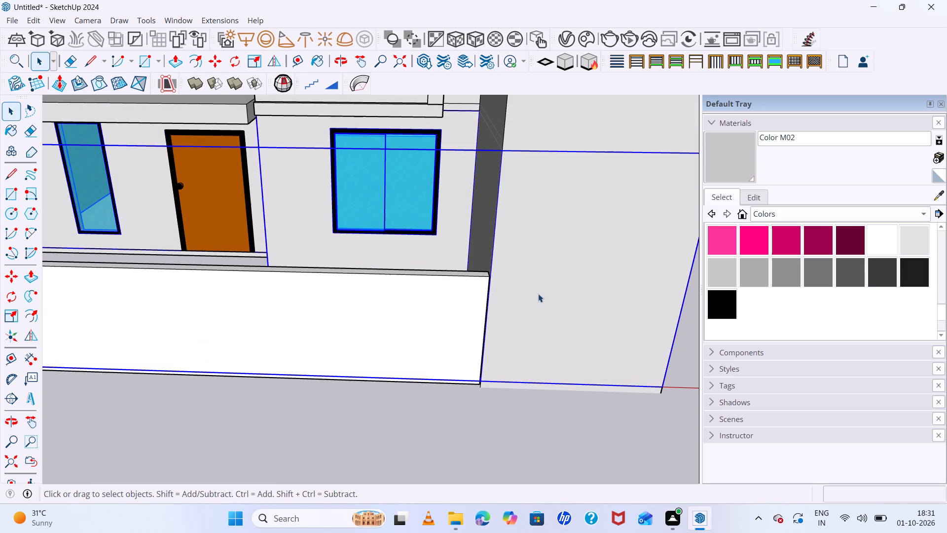
scroll(420, 339, "down", 7)
key("space")
double_click(415, 333)
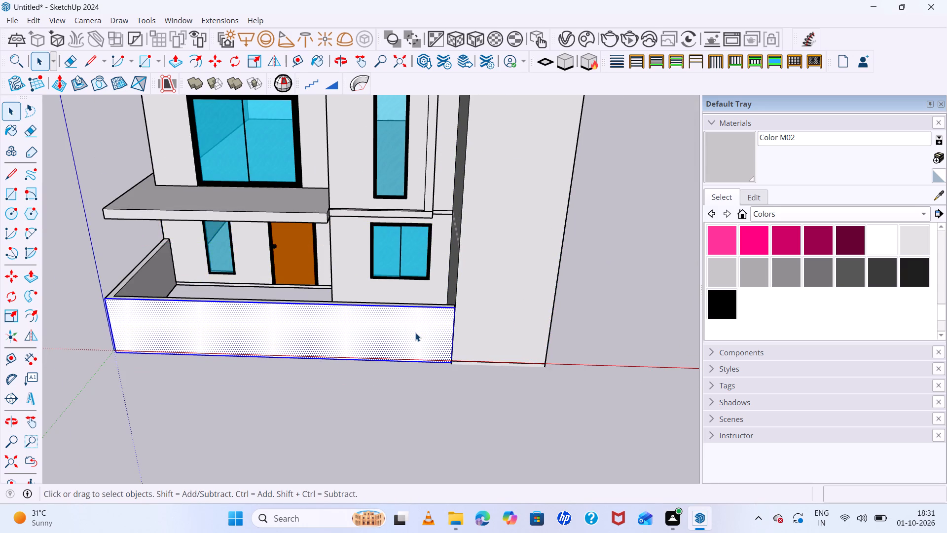
scroll(415, 333, "down", 6)
scroll(417, 332, "up", 2)
middle_click_drag(415, 283, 416, 234)
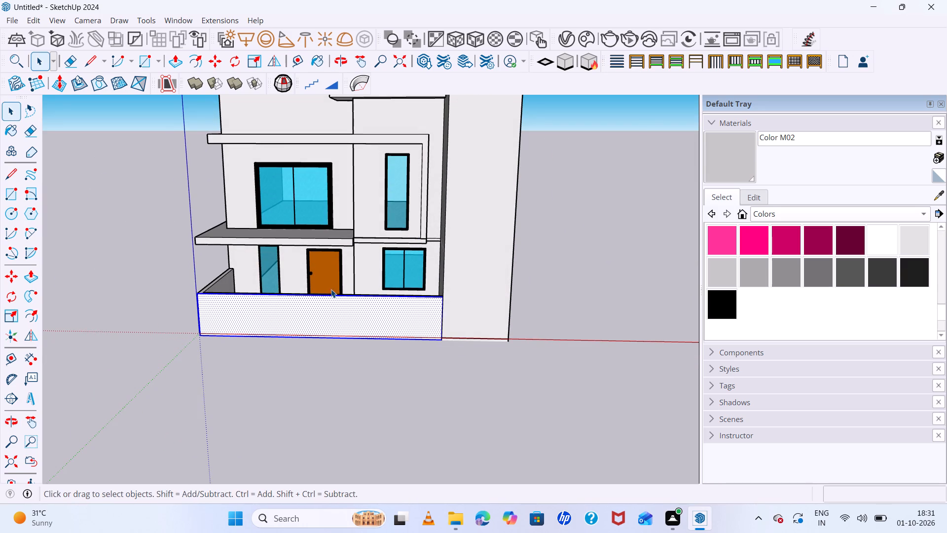
scroll(403, 307, "up", 8)
scroll(421, 305, "down", 7)
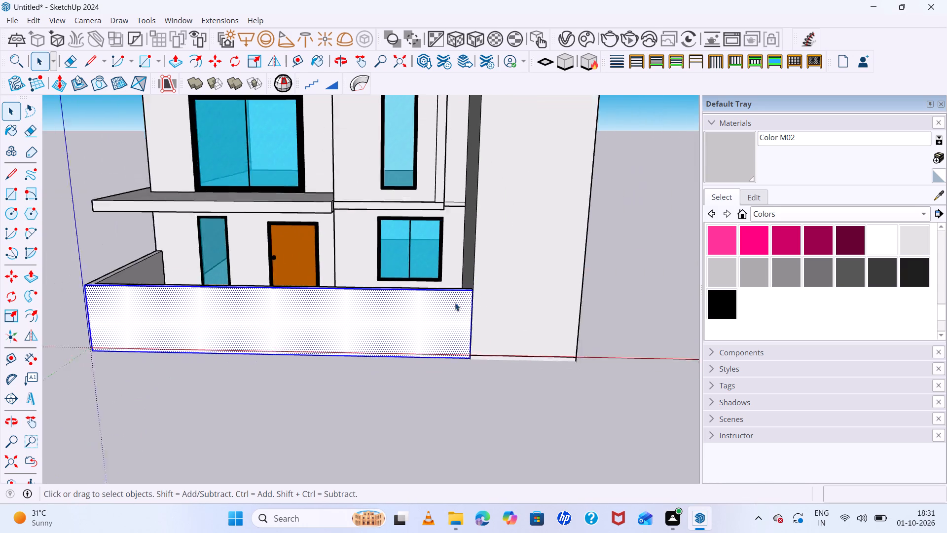
scroll(475, 301, "down", 4)
middle_click_drag(444, 299, 433, 399)
scroll(348, 379, "up", 10)
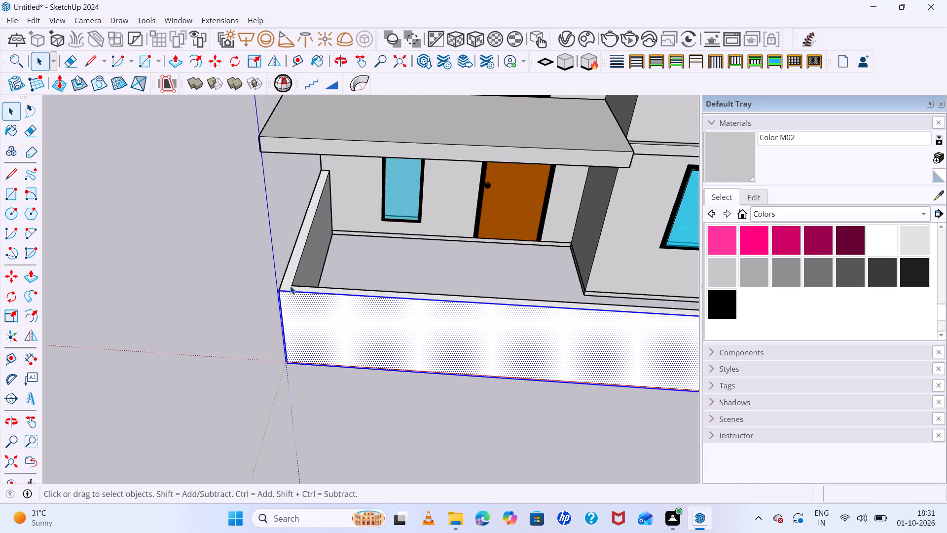
key("Escape")
Draw a ground rectangle about 24' 9 3/8" by 4' 11 15/16" along the red axis, clear of the house beyond the tower block.
key("r")
scroll(199, 255, "down", 15)
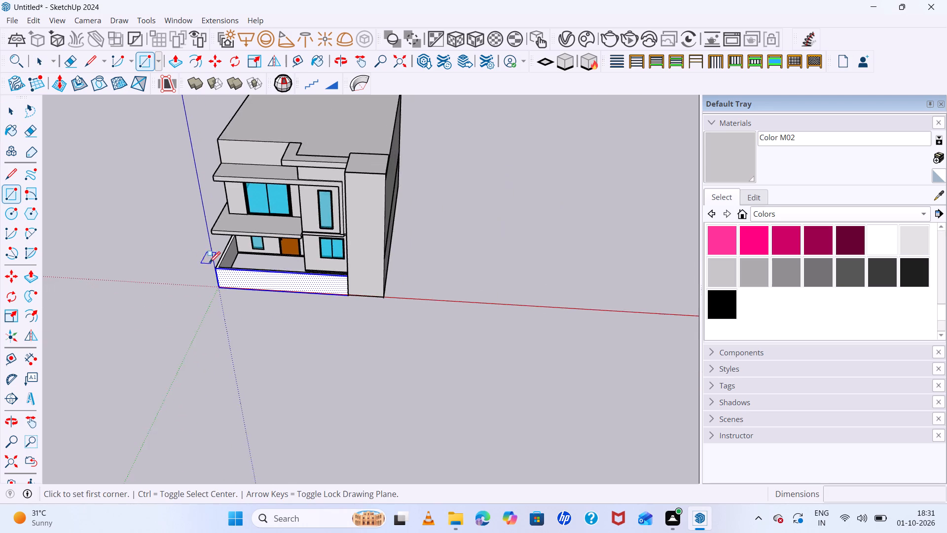
scroll(209, 263, "down", 5)
left_click(430, 297)
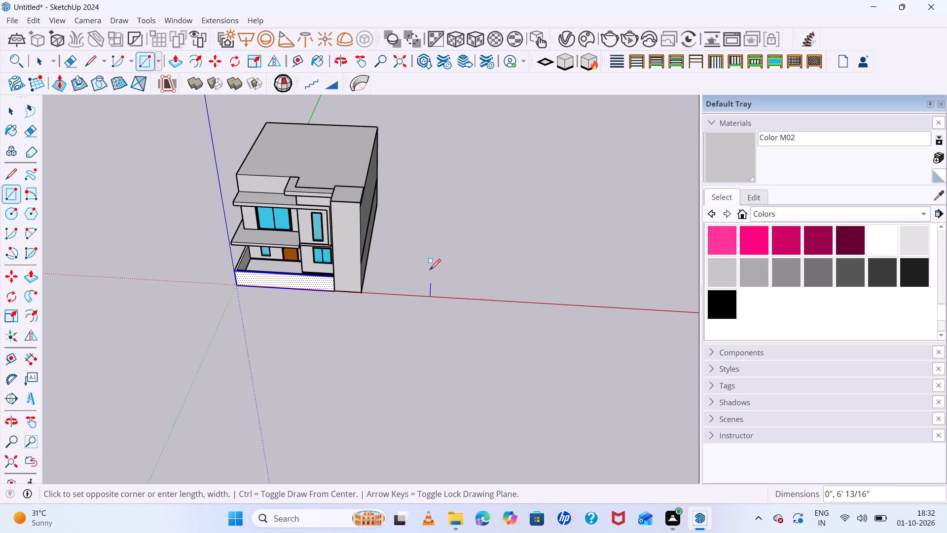
left_click(517, 291)
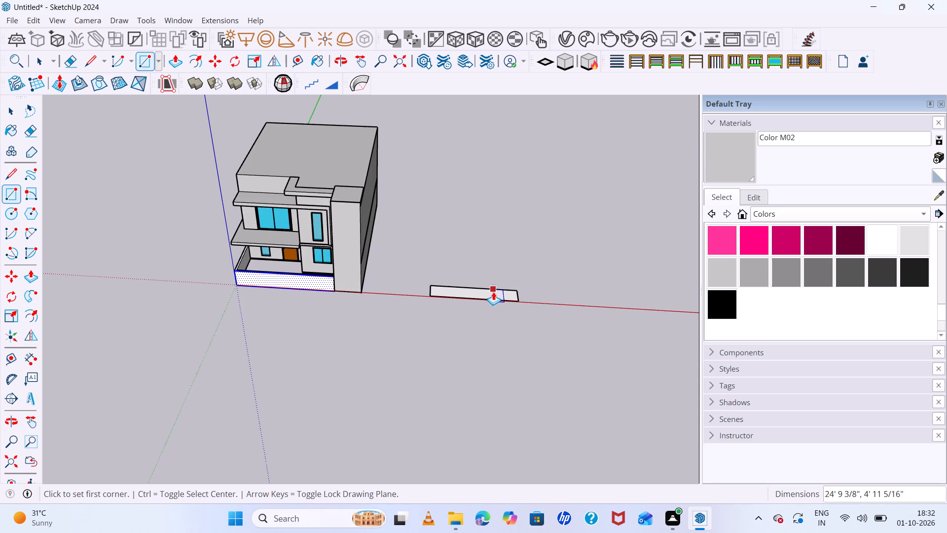
Push/Pull the new ground rectangle up into a tall freestanding block beside the house.
key("p")
left_click(493, 293)
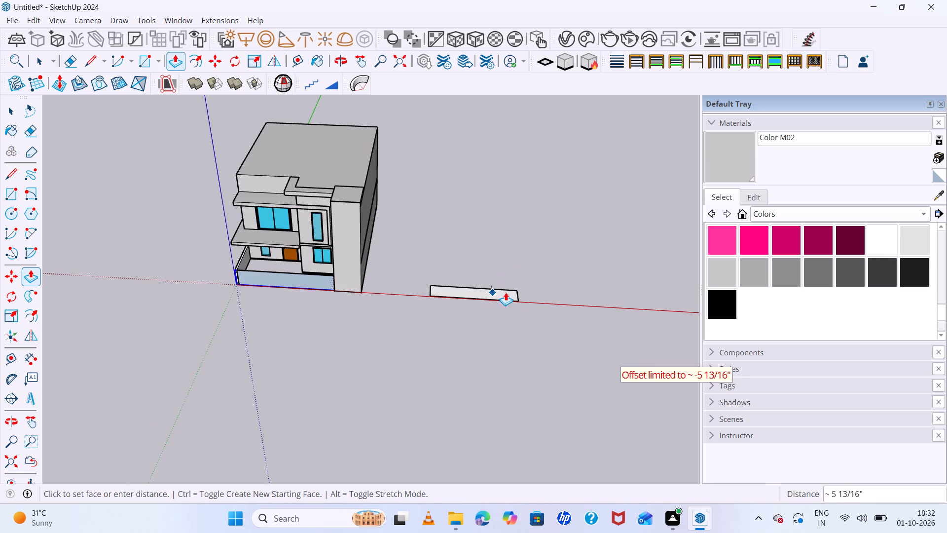
key("Escape")
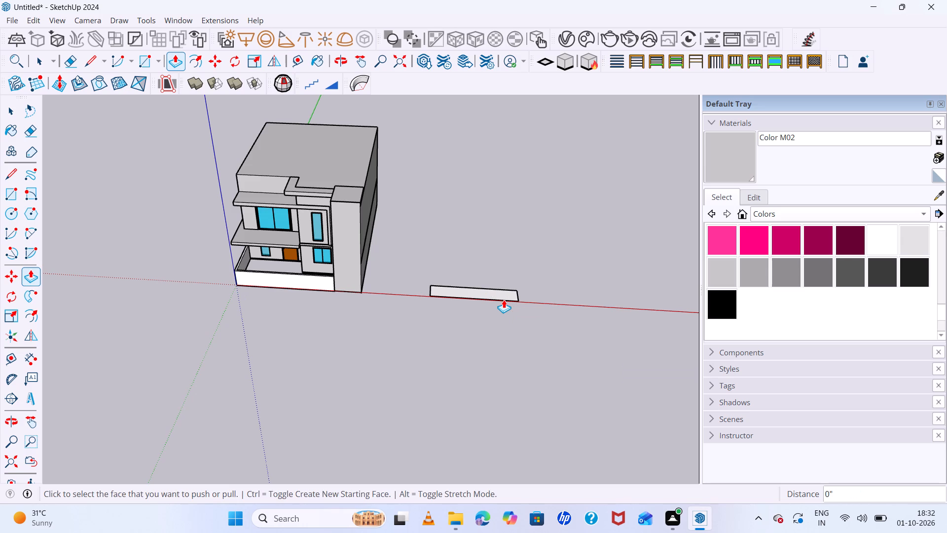
left_click(487, 293)
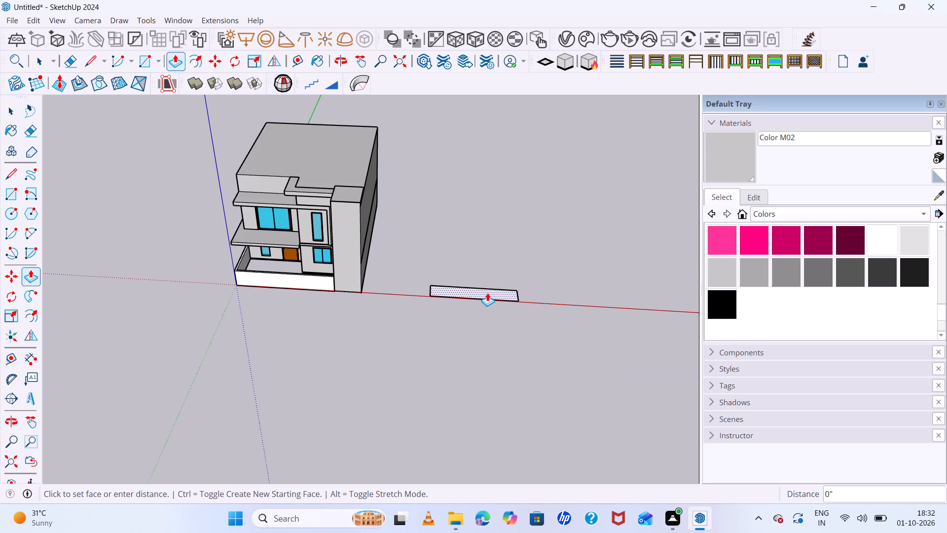
scroll(496, 245, "down", 7)
middle_click_drag(496, 245, 401, 343)
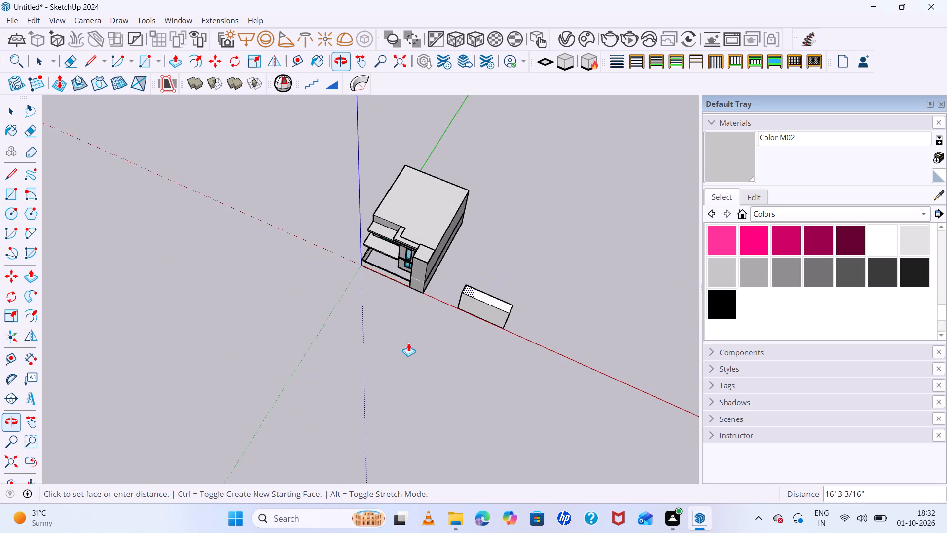
middle_click_drag(510, 308, 497, 285)
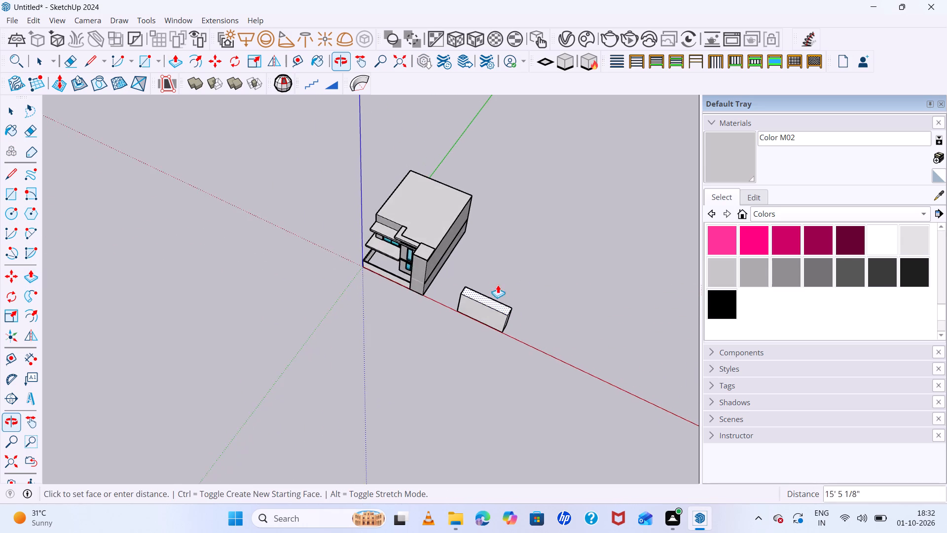
scroll(554, 307, "up", 5)
left_click(479, 274)
Push the freestanding block's large rear face in about 2' 7 3/8" to make it thinner.
middle_click_drag(518, 306, 451, 319)
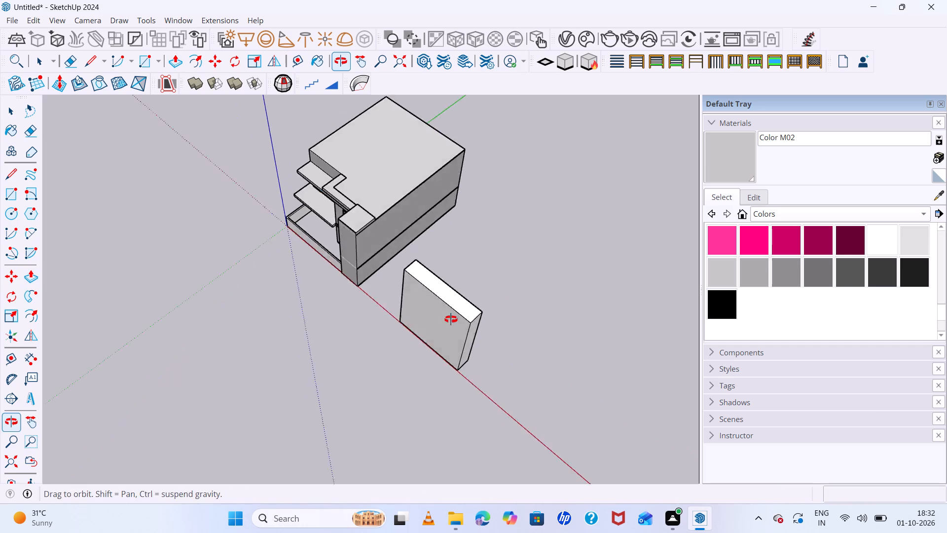
middle_click_drag(451, 319, 339, 320)
middle_click_drag(545, 304, 323, 281)
middle_click(323, 281)
left_click(331, 309)
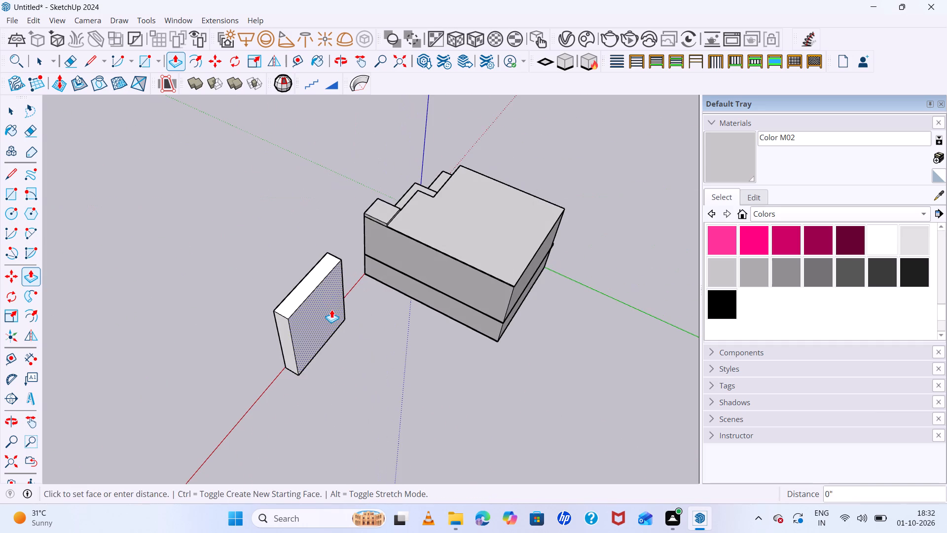
left_click(325, 306)
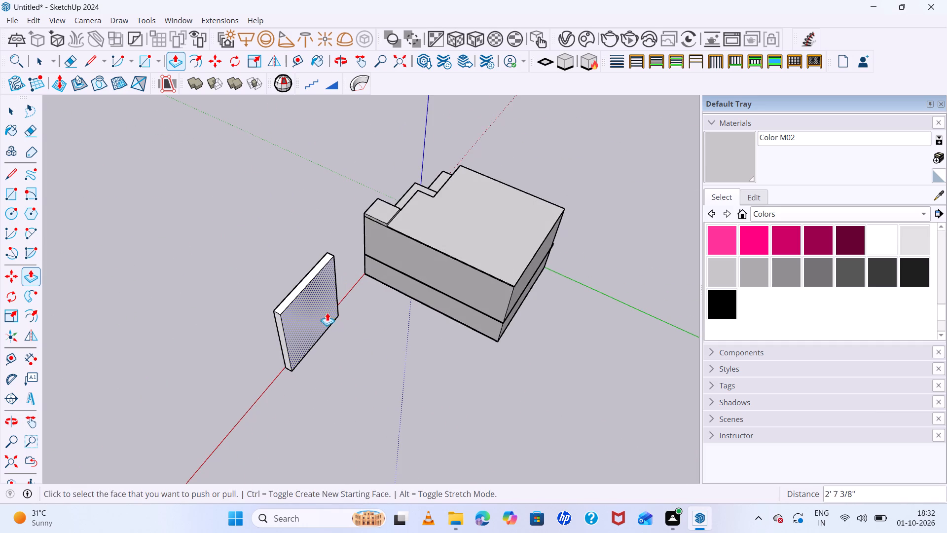
Push/Pull the freestanding block's top face about 1' 11 3/16" to a reference point near the top of the house's tower block.
middle_click_drag(312, 329, 440, 189)
scroll(265, 273, "up", 6)
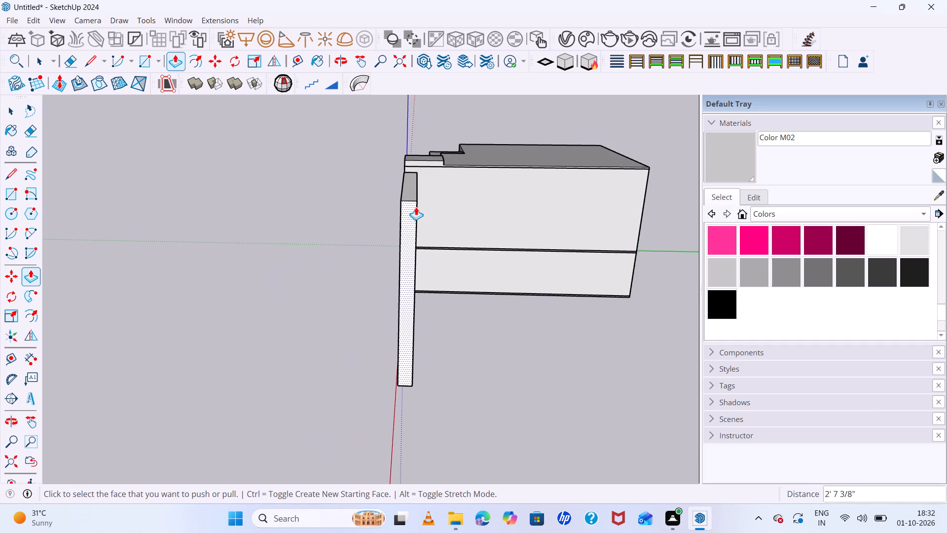
left_click(408, 188)
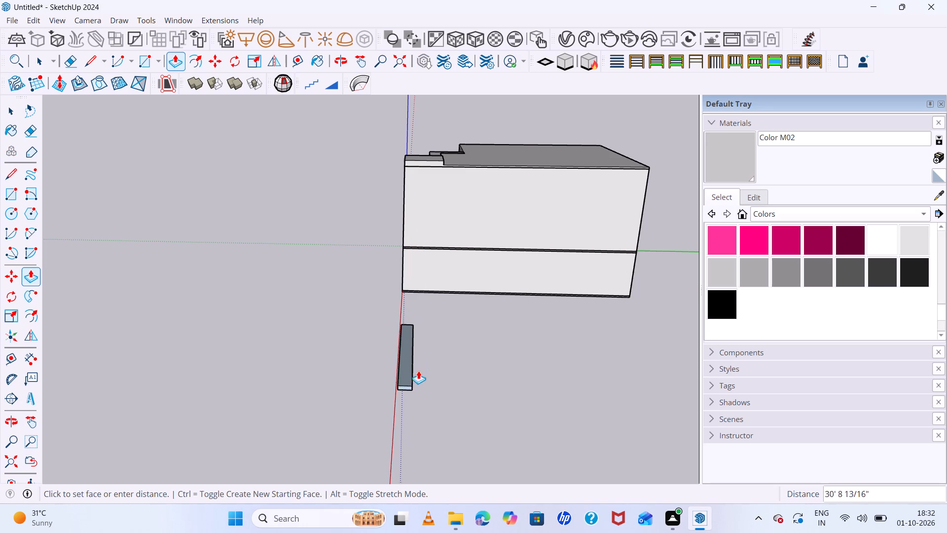
middle_click_drag(440, 223, 507, 319)
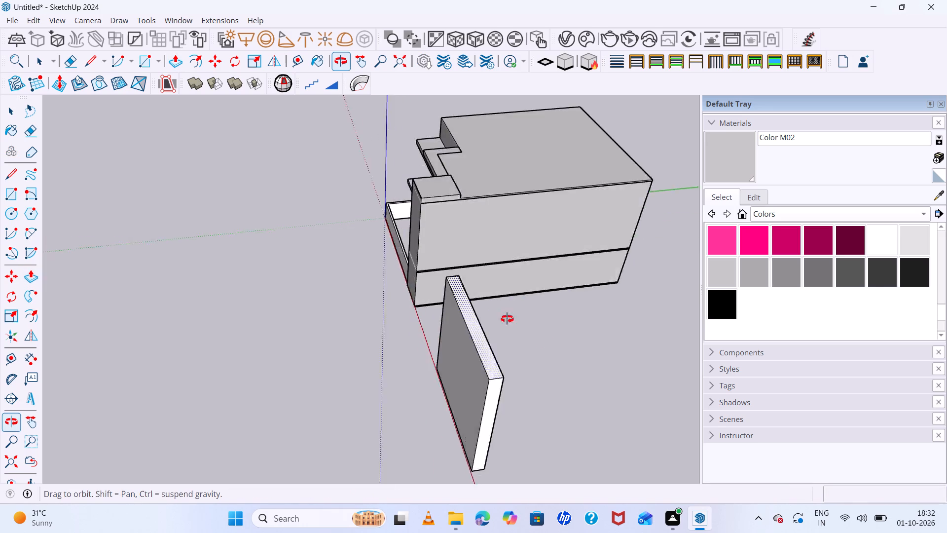
middle_click_drag(507, 319, 587, 367)
scroll(495, 279, "up", 7)
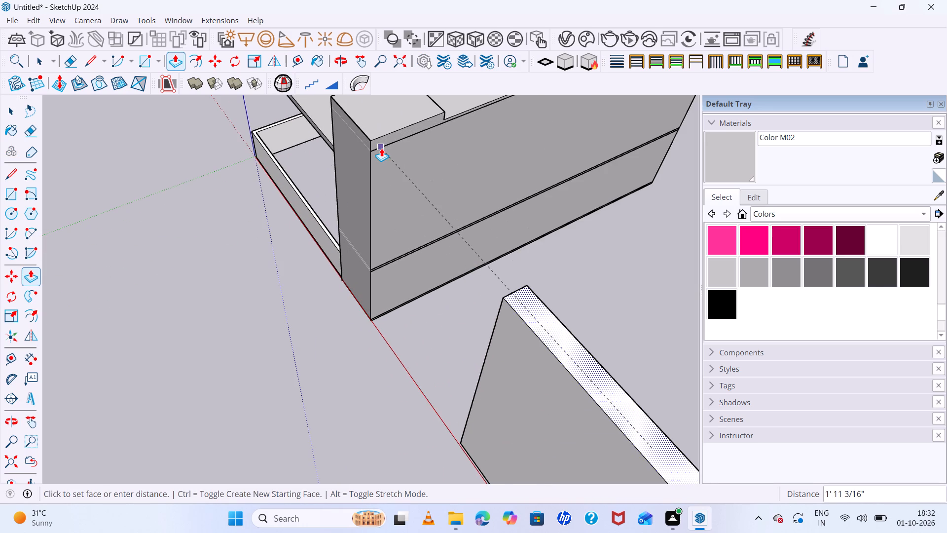
left_click(373, 156)
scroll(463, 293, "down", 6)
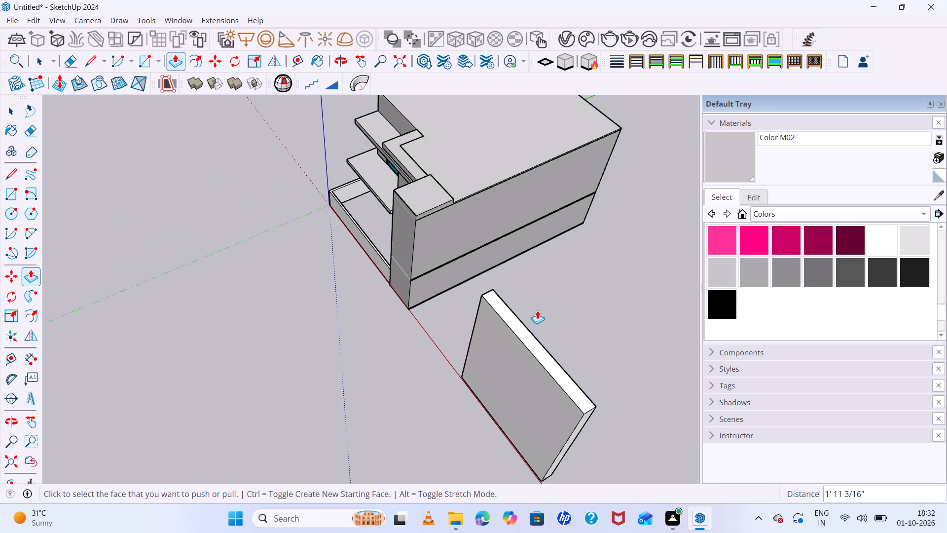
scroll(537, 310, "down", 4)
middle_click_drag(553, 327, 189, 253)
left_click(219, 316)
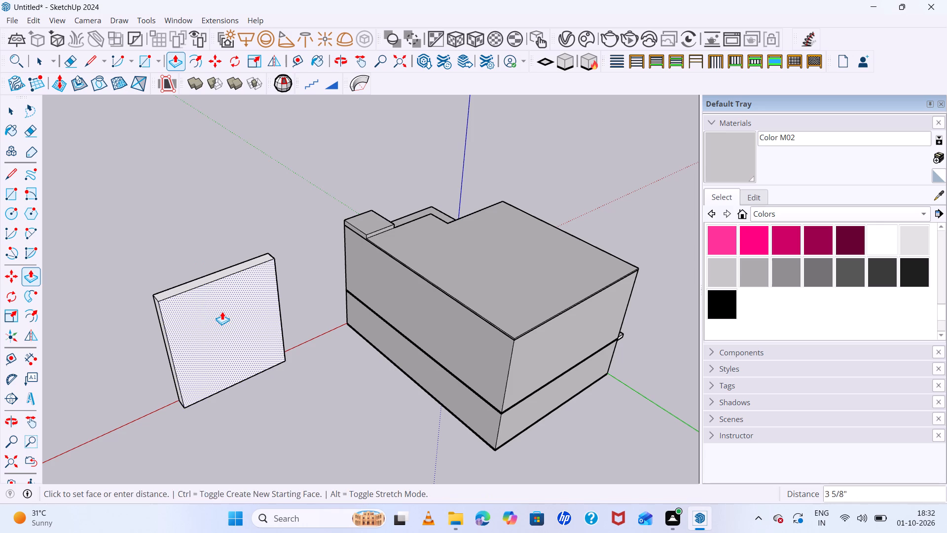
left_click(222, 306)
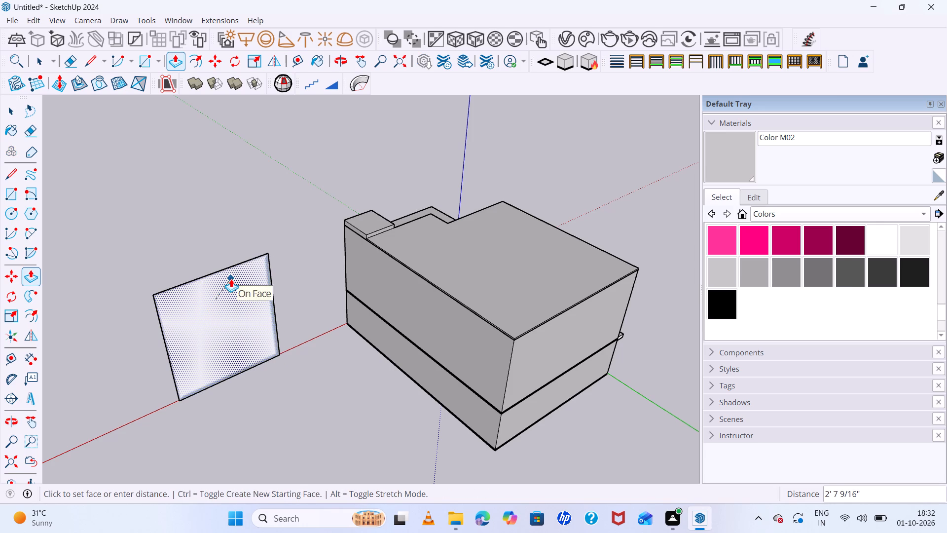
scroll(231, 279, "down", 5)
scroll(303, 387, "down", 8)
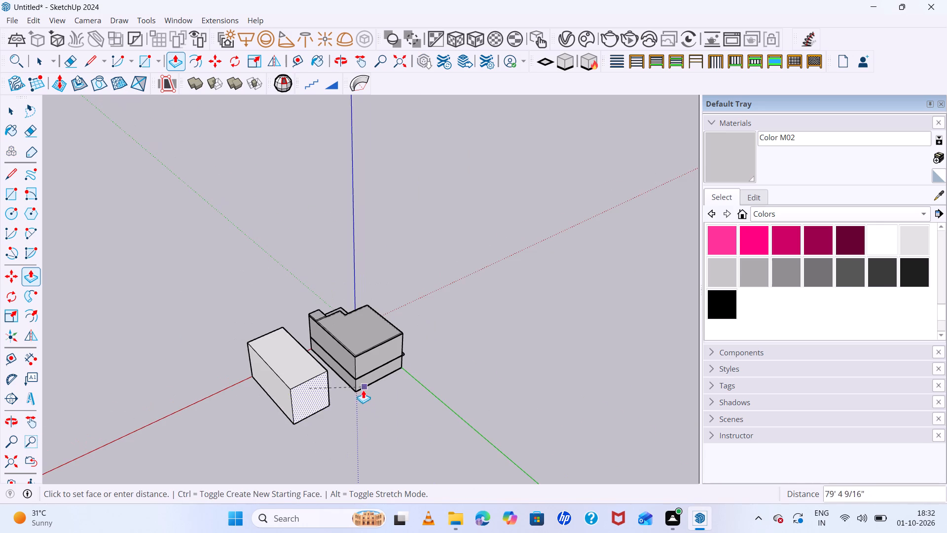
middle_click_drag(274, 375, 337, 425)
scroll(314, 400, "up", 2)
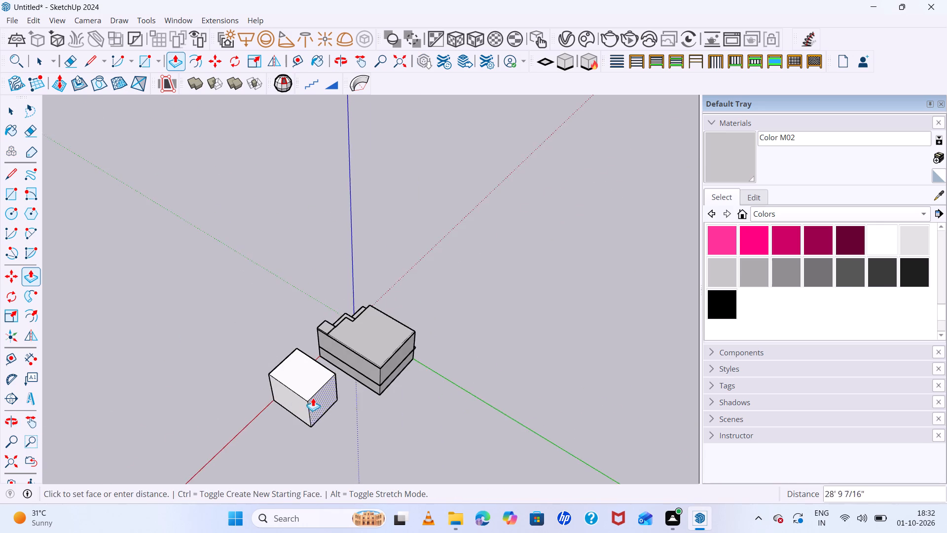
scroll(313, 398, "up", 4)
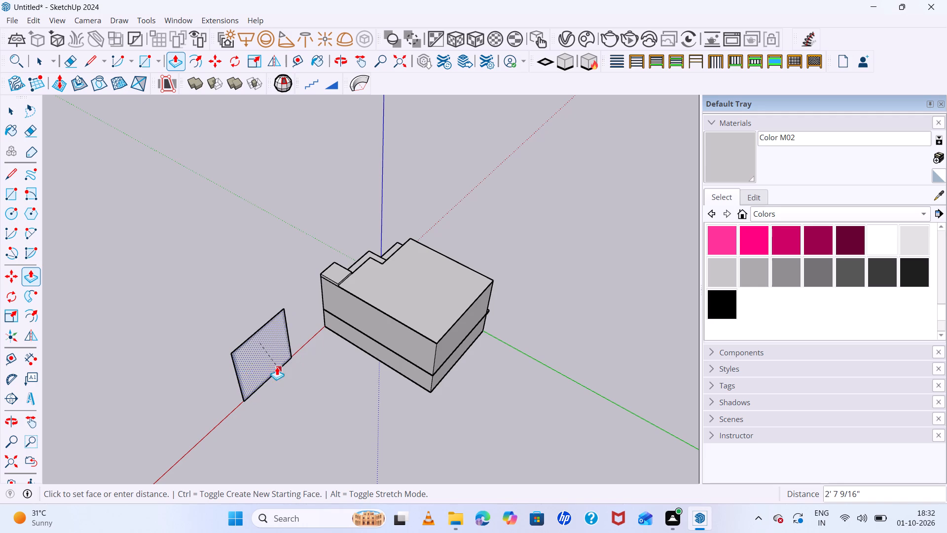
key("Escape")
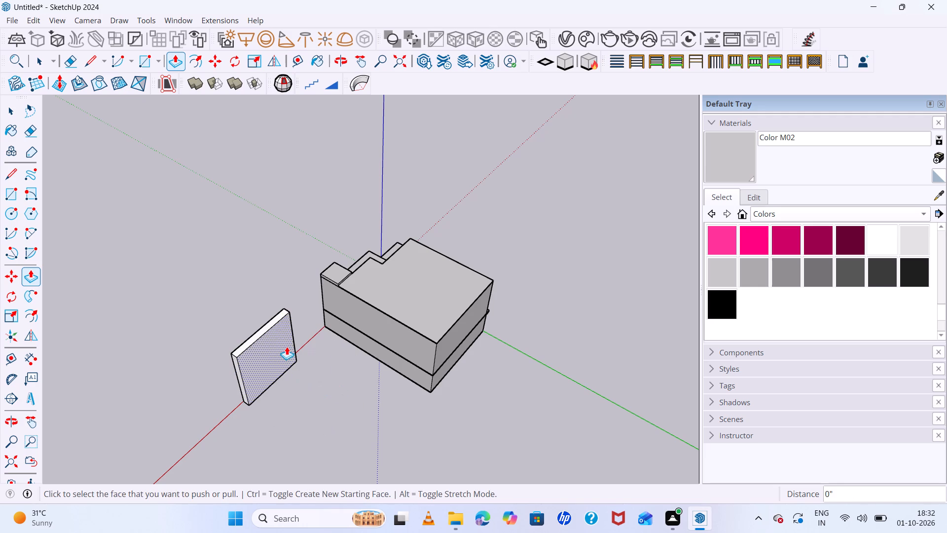
Delete the entire freestanding panel beside the house, including all its faces and edges.
key("space")
double_click(242, 348)
left_click(242, 348)
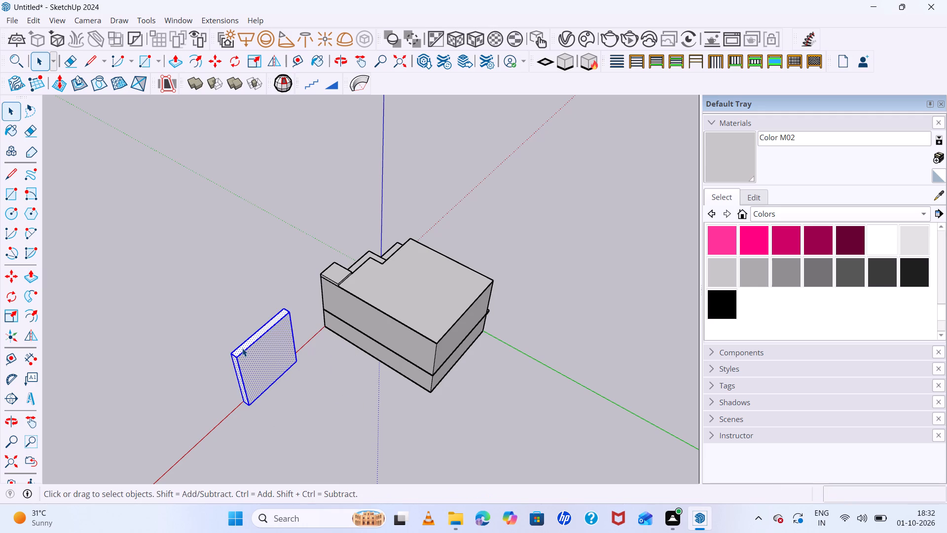
left_click_drag(272, 339, 249, 396)
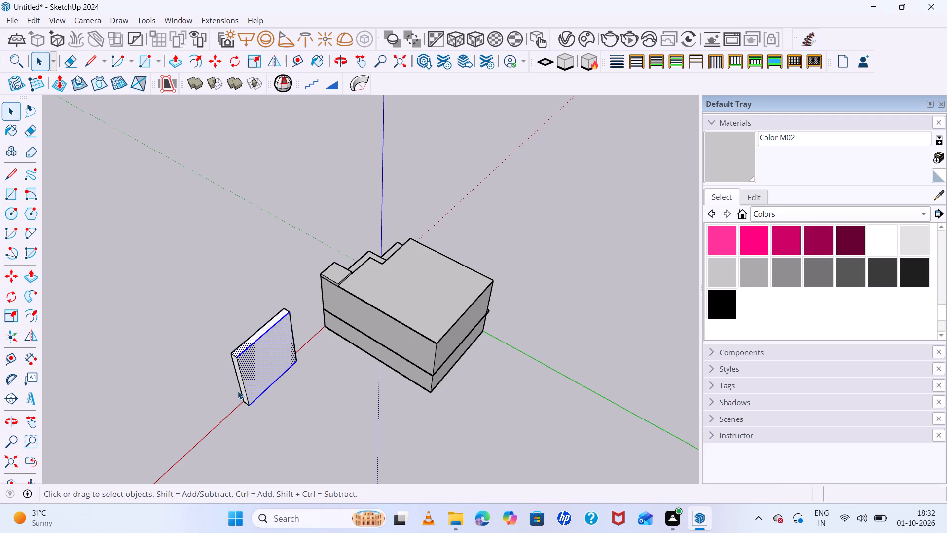
triple_click(255, 371)
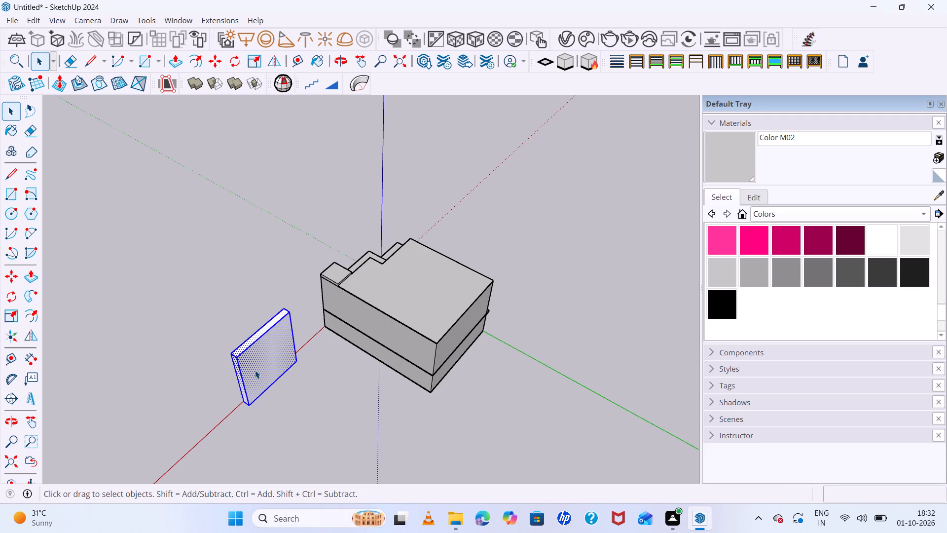
key("Delete")
Examine the house's front facade, the front boundary wall and the forecourt entrance area from several angles.
middle_click_drag(259, 367, 463, 379)
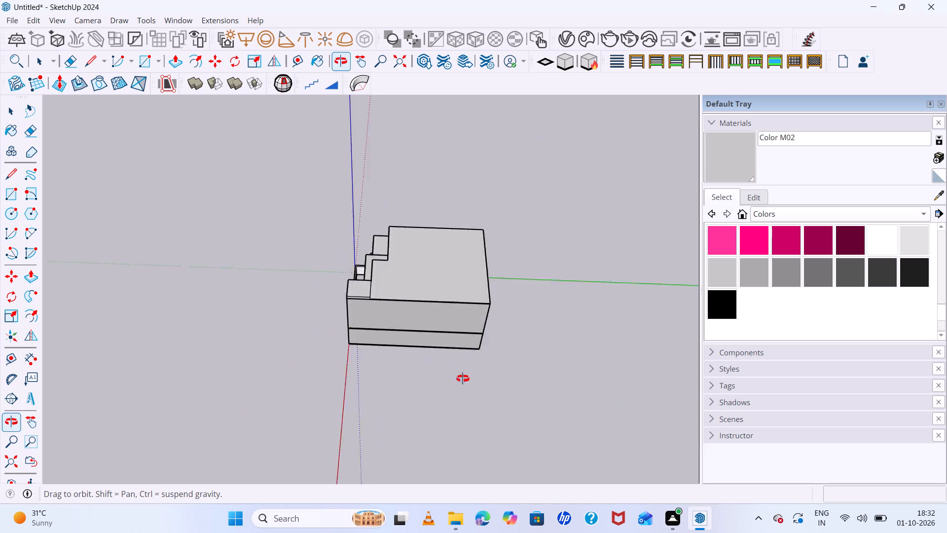
middle_click_drag(463, 379, 726, 331)
scroll(146, 336, "up", 7)
scroll(200, 312, "up", 2)
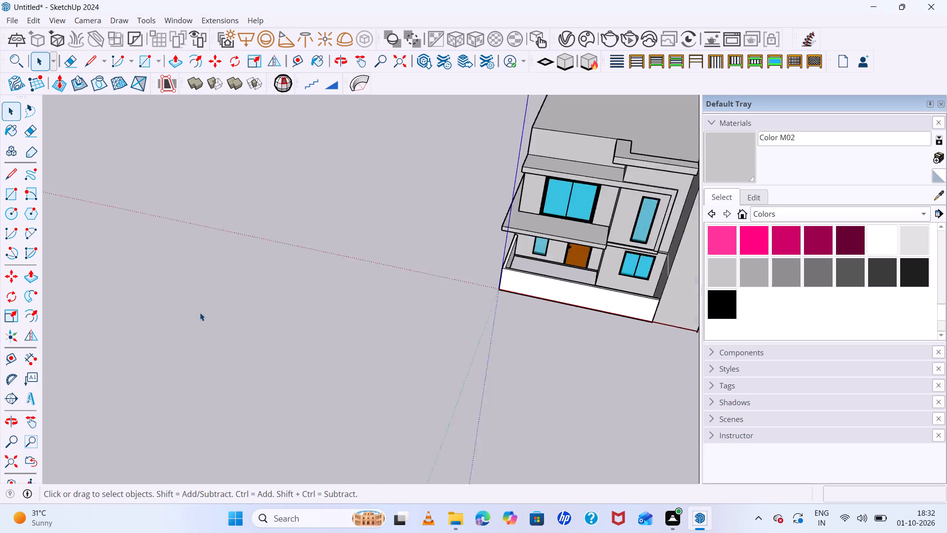
scroll(200, 312, "up", 4)
scroll(147, 326, "down", 7)
scroll(587, 328, "up", 5)
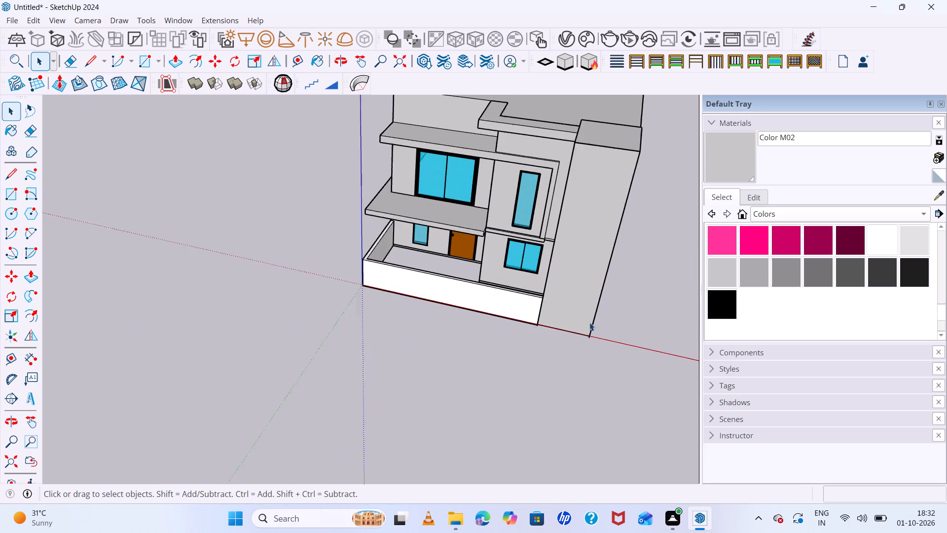
middle_click_drag(468, 333, 531, 185)
scroll(501, 258, "up", 1)
scroll(333, 248, "up", 5)
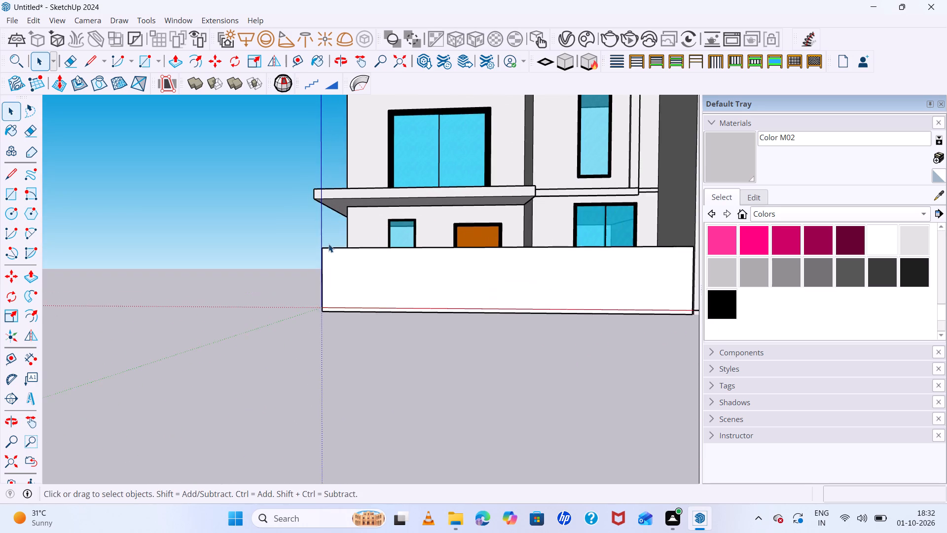
scroll(328, 244, "up", 1)
middle_click_drag(359, 281, 472, 360)
scroll(470, 337, "down", 1)
scroll(439, 272, "up", 9)
scroll(437, 264, "down", 7)
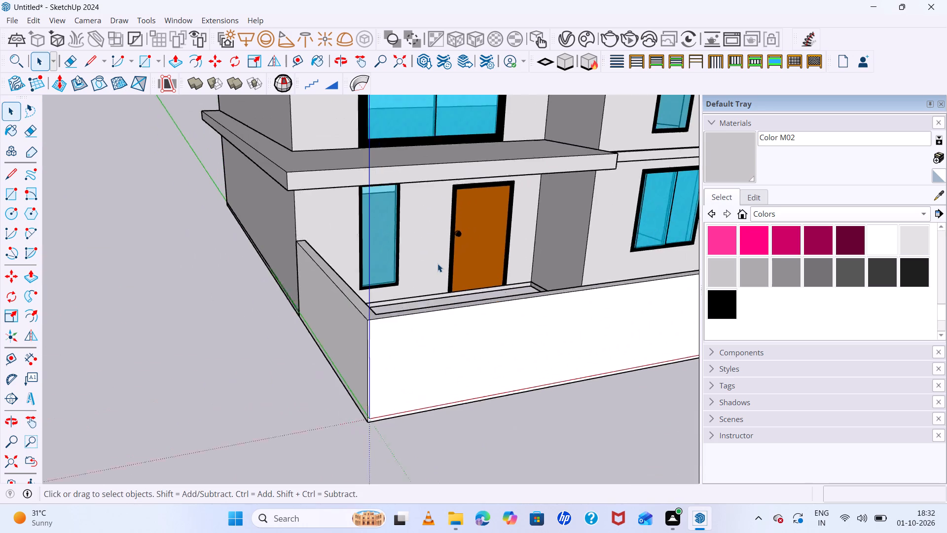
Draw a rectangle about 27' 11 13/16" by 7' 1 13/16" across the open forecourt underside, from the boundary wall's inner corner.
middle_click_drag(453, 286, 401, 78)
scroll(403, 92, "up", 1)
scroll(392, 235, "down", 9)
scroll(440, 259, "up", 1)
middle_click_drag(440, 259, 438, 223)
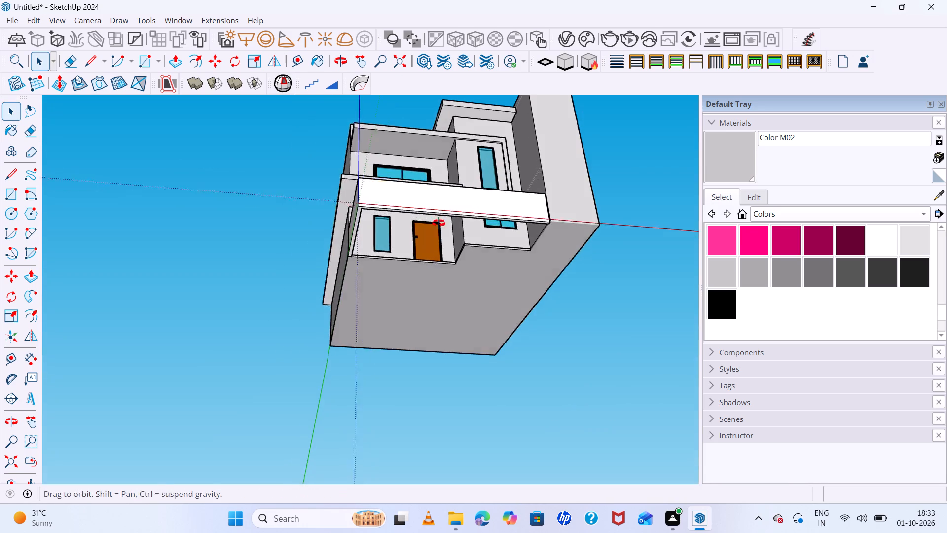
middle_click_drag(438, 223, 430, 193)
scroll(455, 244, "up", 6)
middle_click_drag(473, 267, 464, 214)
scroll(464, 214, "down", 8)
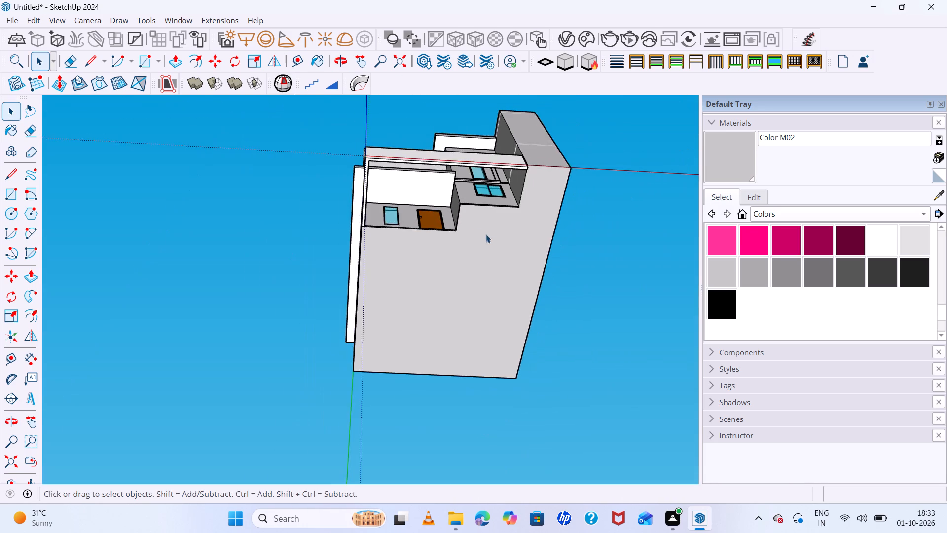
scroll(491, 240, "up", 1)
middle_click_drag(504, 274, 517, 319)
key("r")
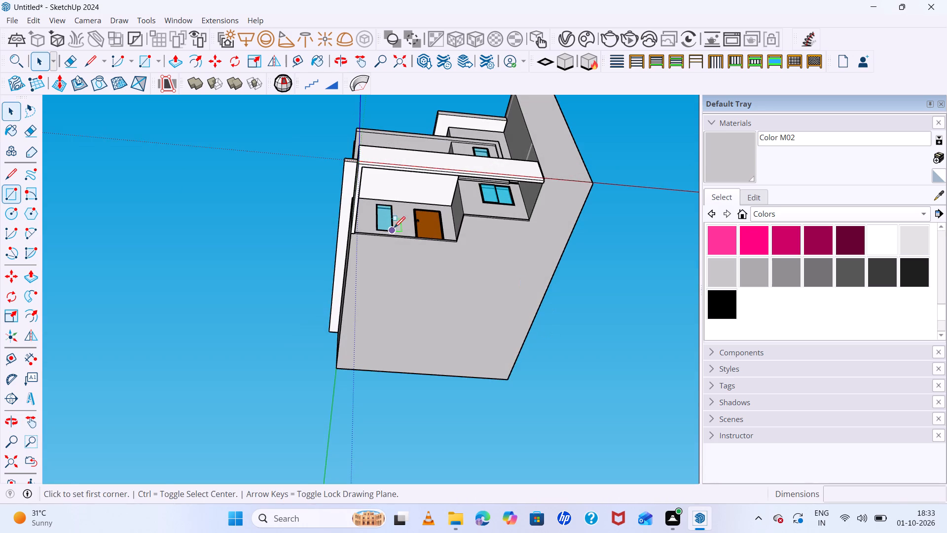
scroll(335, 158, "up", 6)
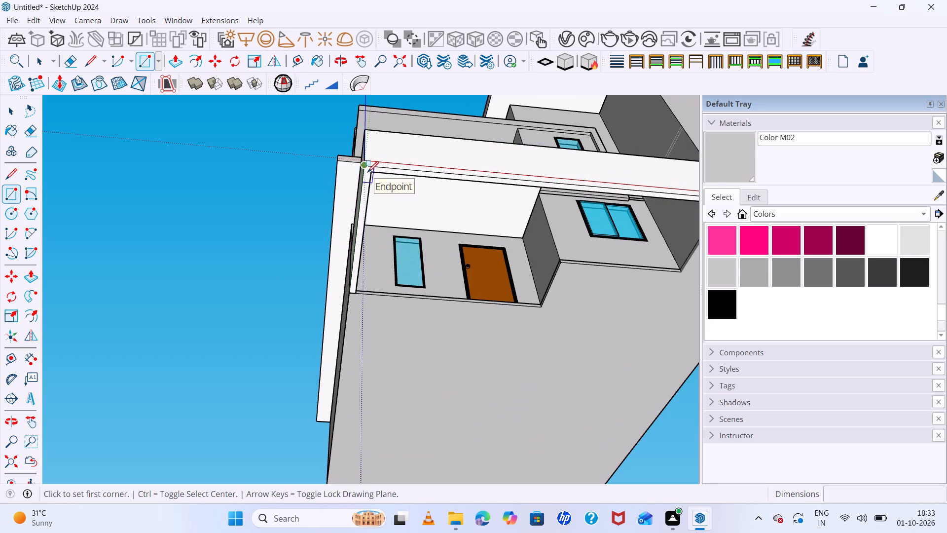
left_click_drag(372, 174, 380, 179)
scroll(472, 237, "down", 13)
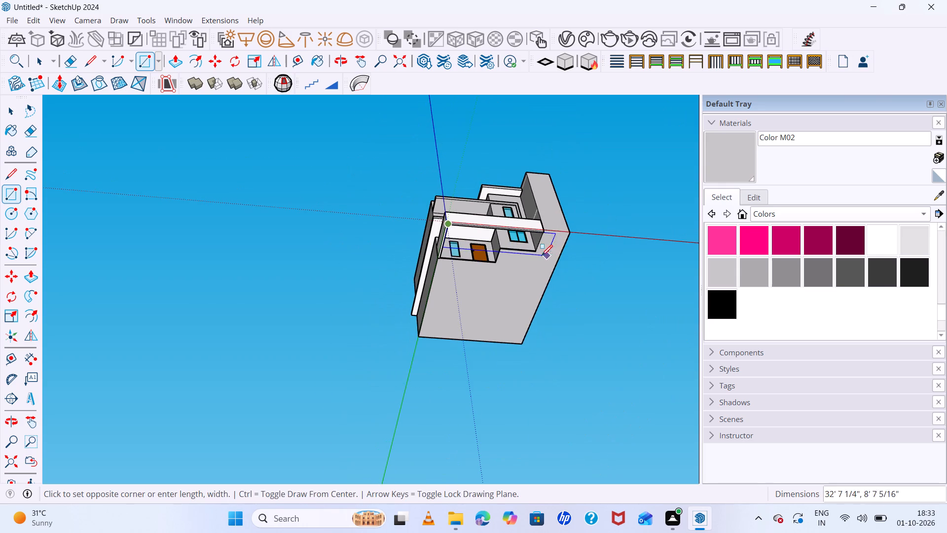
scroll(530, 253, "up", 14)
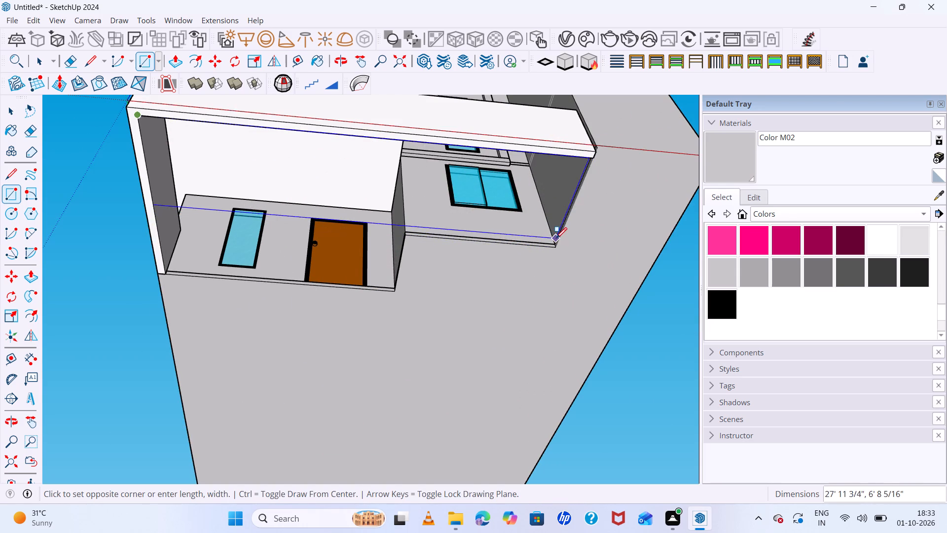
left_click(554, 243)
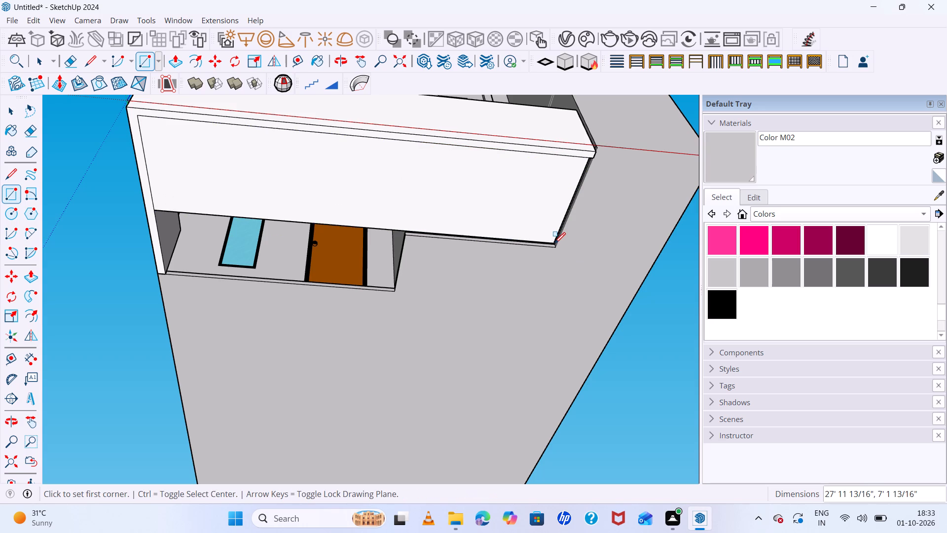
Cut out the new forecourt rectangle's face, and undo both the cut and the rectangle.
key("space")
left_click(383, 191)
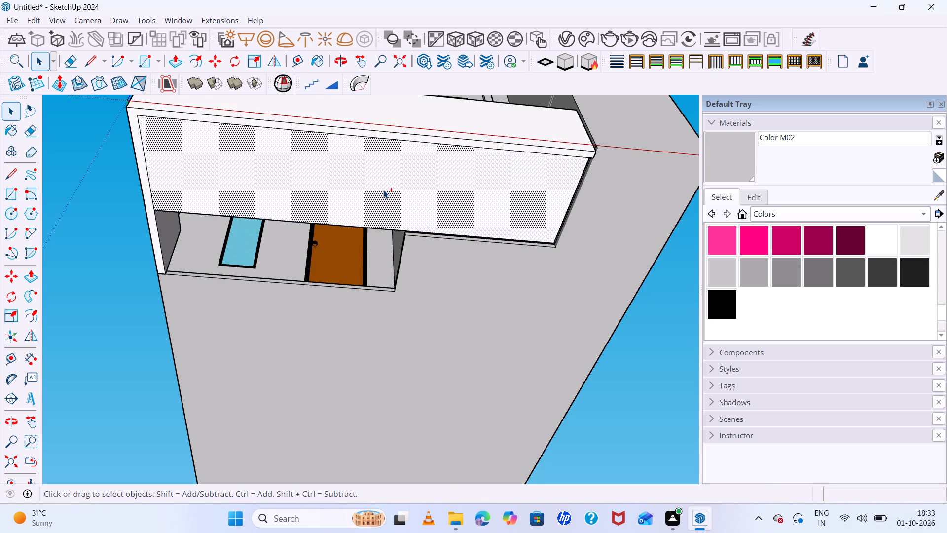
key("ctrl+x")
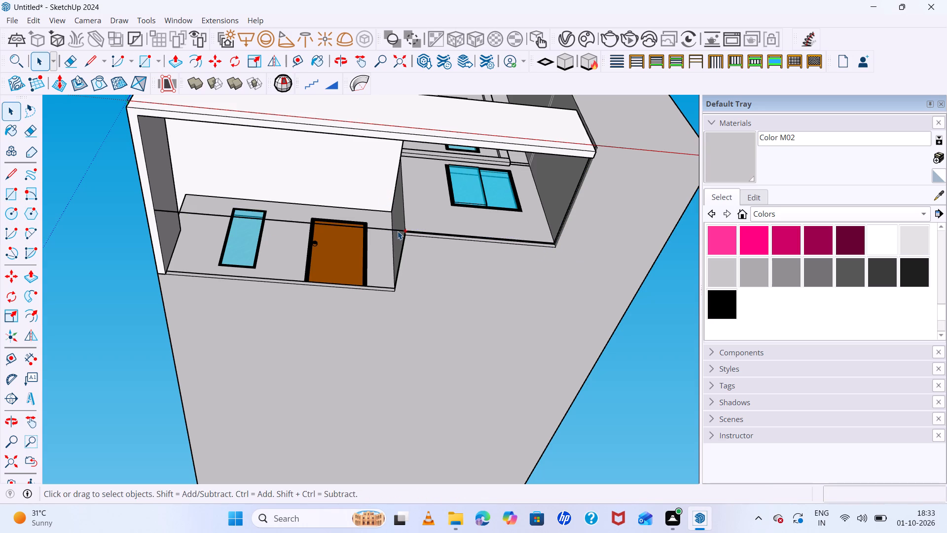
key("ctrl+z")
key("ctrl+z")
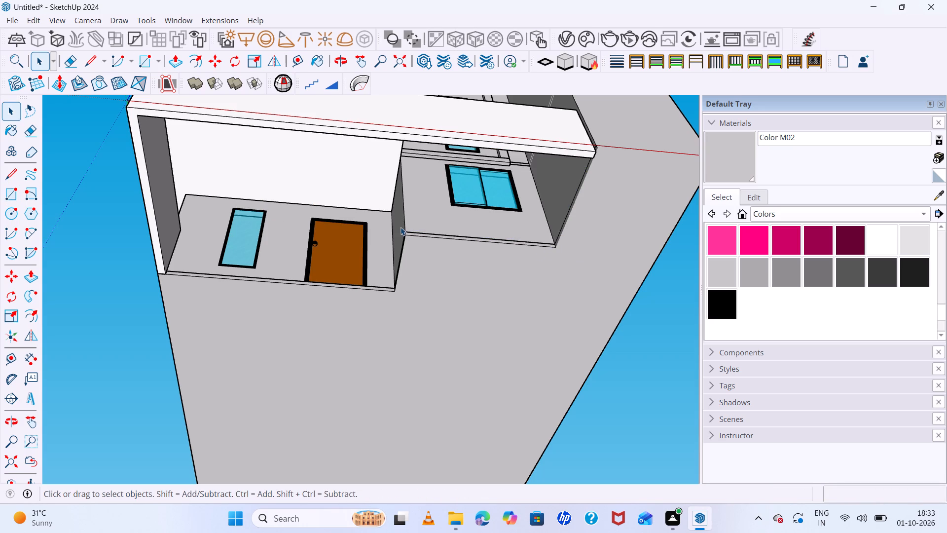
Examine the house's front elevation, tower block side and front boundary wall, ending close to the wall's corner at the origin.
scroll(403, 213, "down", 11)
middle_click_drag(389, 185, 401, 376)
scroll(439, 216, "up", 5)
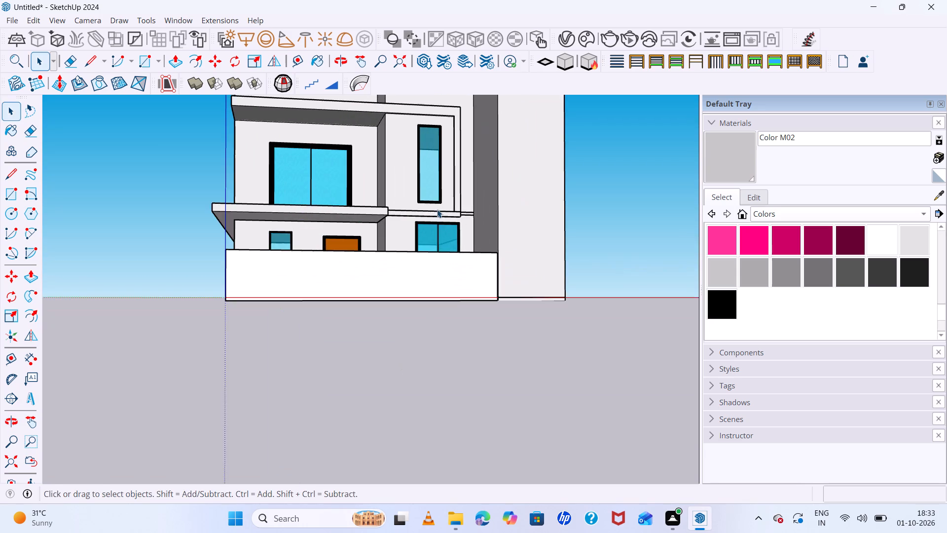
middle_click_drag(436, 210, 429, 351)
scroll(362, 272, "down", 14)
middle_click_drag(404, 271, 402, 150)
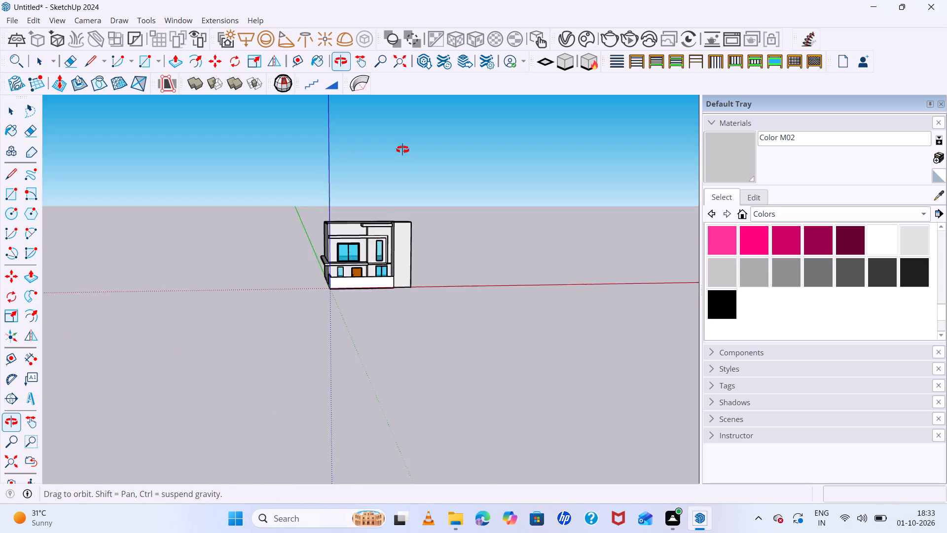
middle_click_drag(402, 150, 402, 149)
scroll(418, 221, "up", 9)
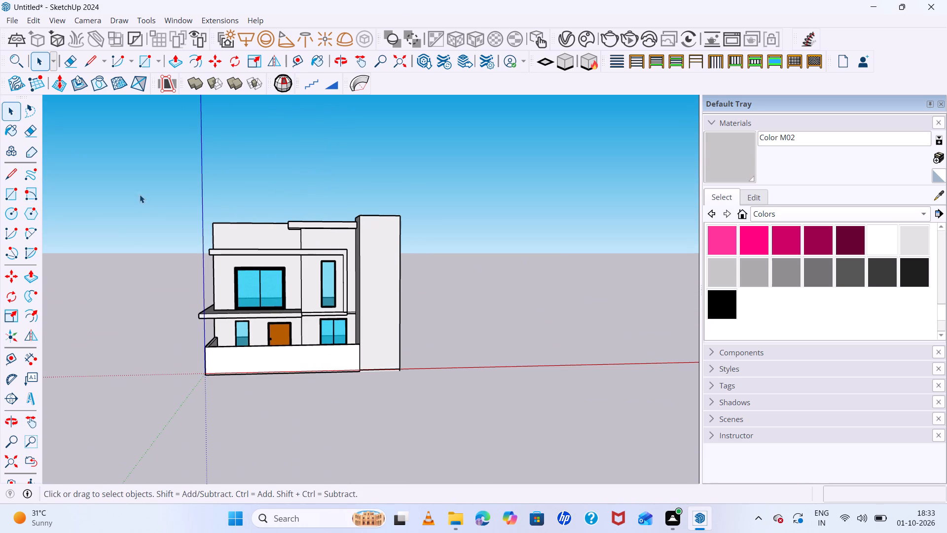
scroll(250, 363, "up", 6)
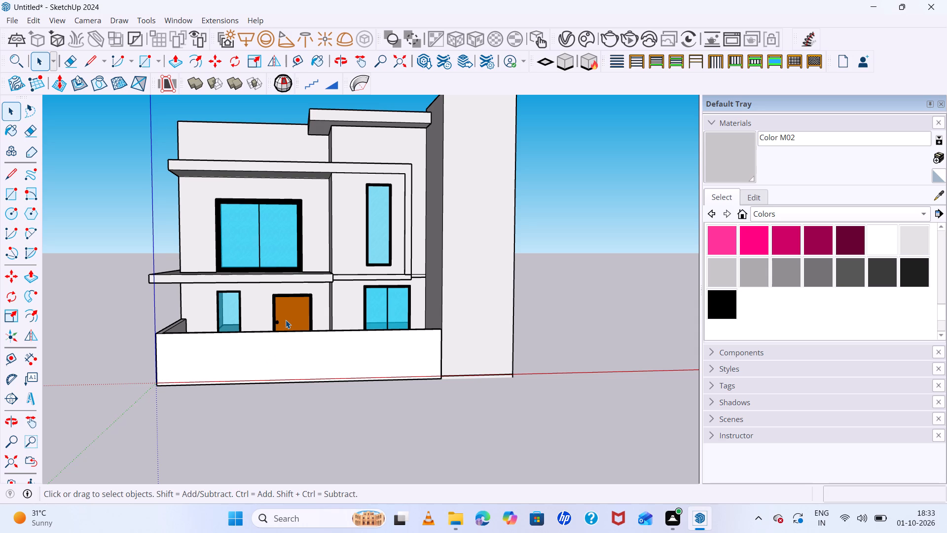
scroll(314, 311, "down", 4)
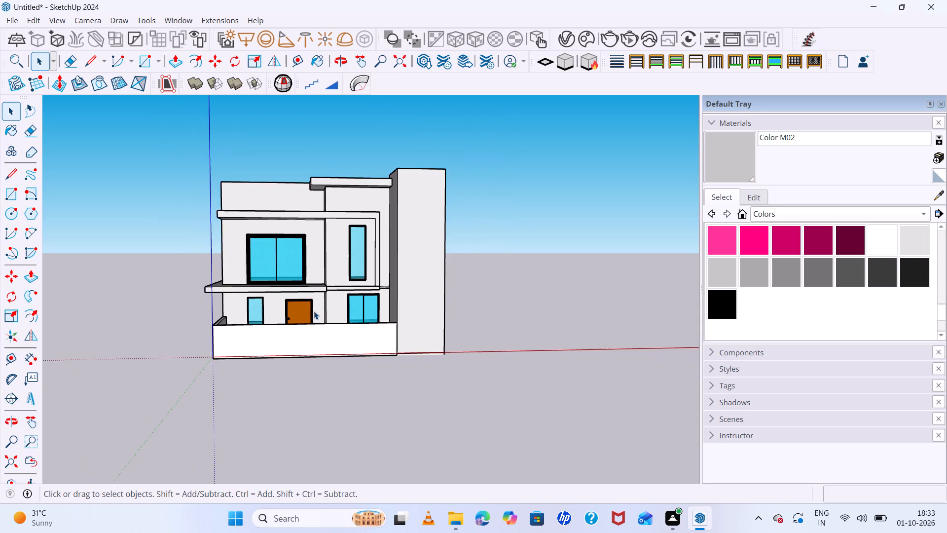
middle_click_drag(344, 323, 194, 378)
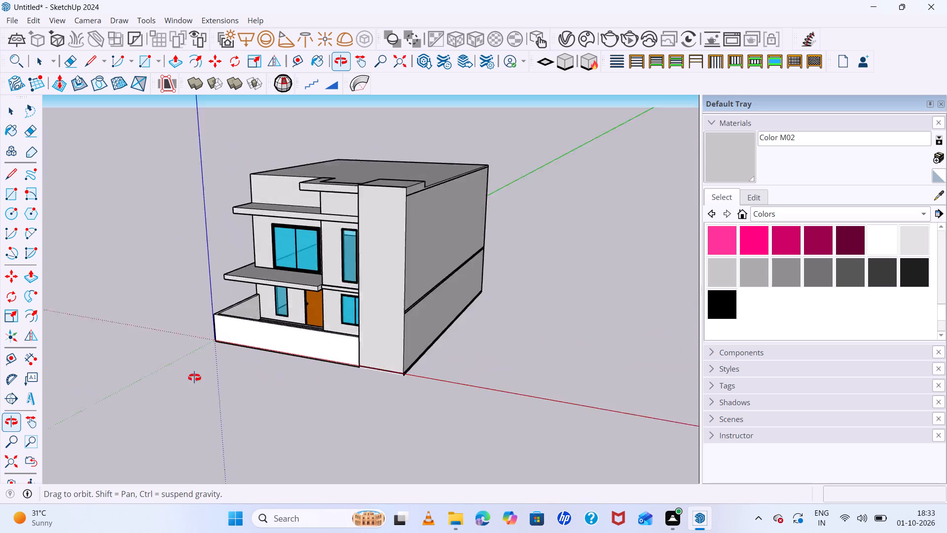
middle_click_drag(194, 378, 119, 364)
middle_click_drag(253, 348, 330, 361)
scroll(330, 361, "up", 1)
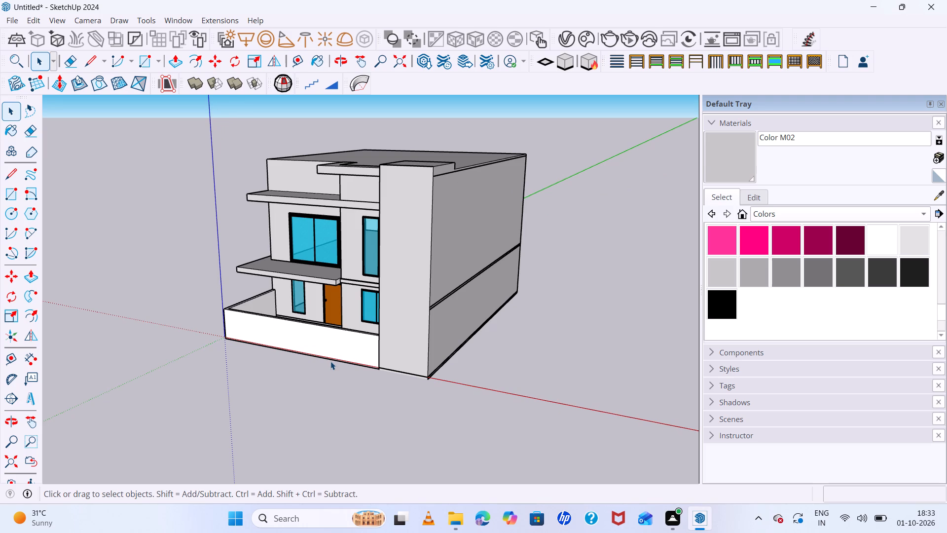
scroll(218, 336, "up", 3)
middle_click_drag(215, 335, 282, 335)
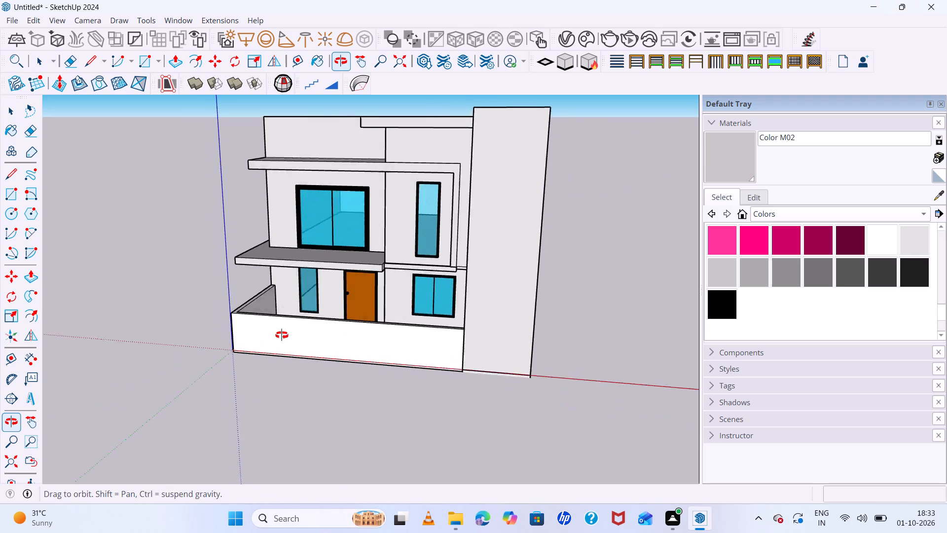
middle_click_drag(282, 335, 351, 304)
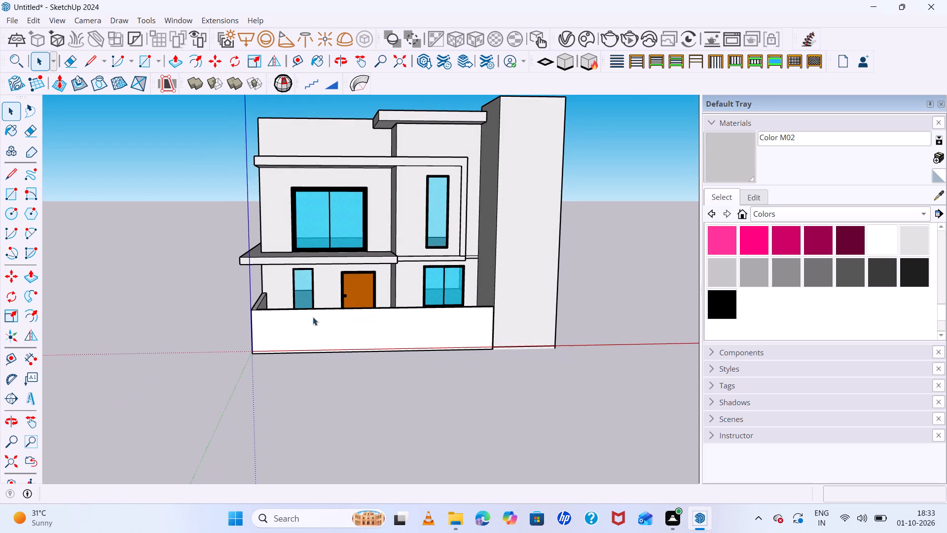
scroll(235, 333, "up", 5)
scroll(366, 324, "up", 3)
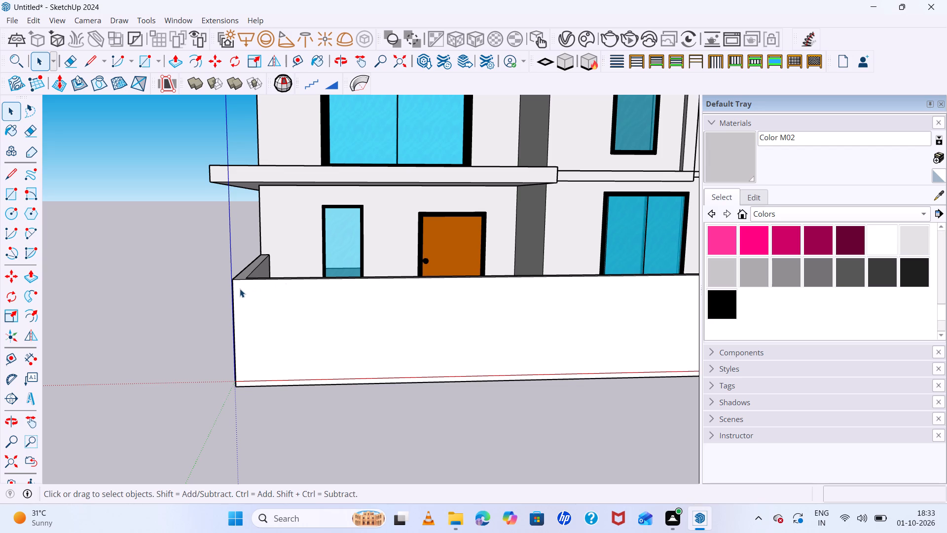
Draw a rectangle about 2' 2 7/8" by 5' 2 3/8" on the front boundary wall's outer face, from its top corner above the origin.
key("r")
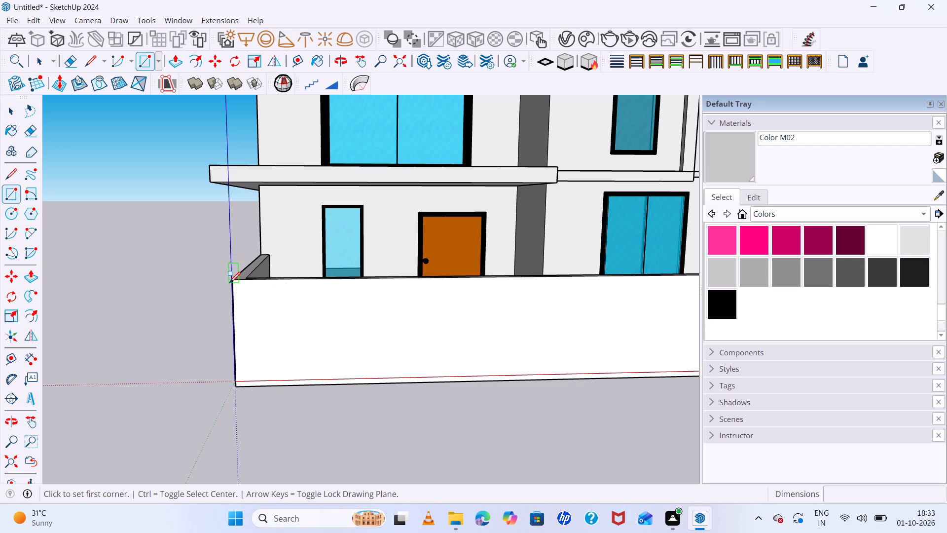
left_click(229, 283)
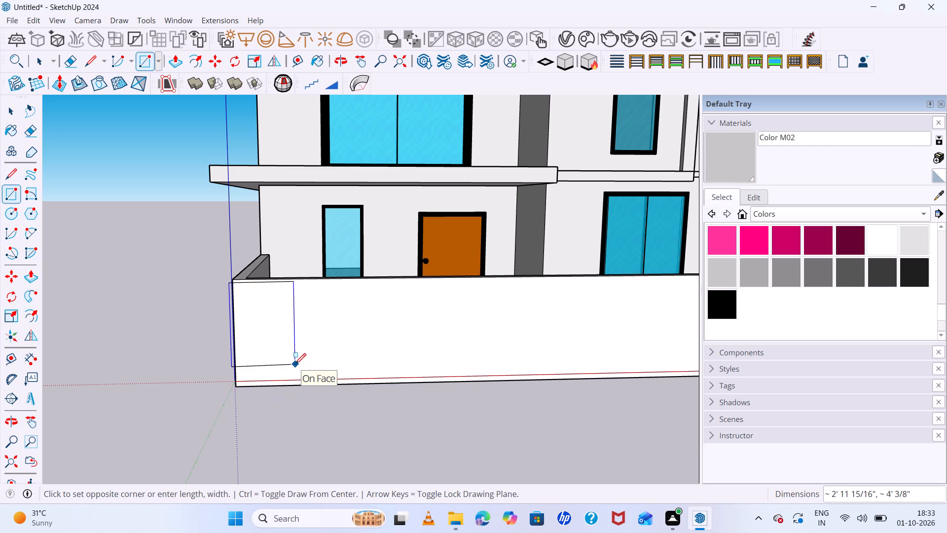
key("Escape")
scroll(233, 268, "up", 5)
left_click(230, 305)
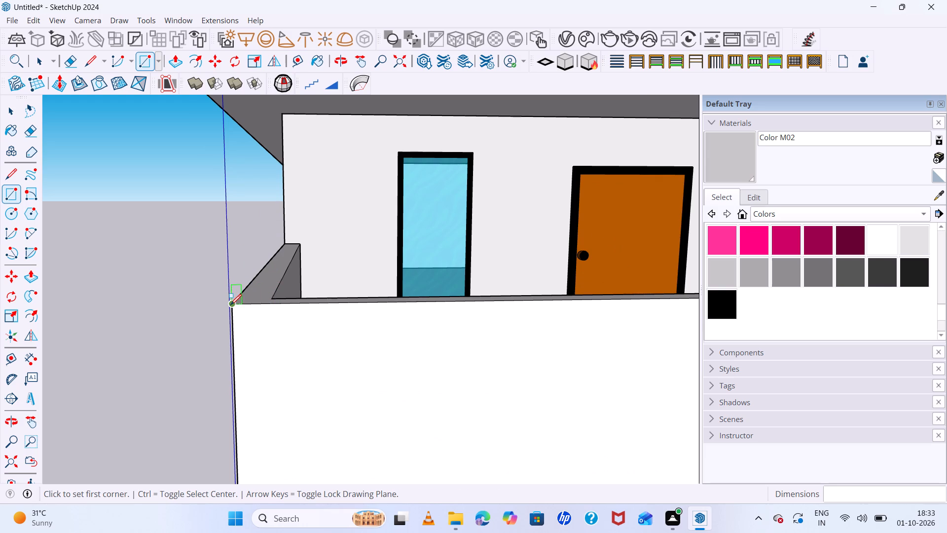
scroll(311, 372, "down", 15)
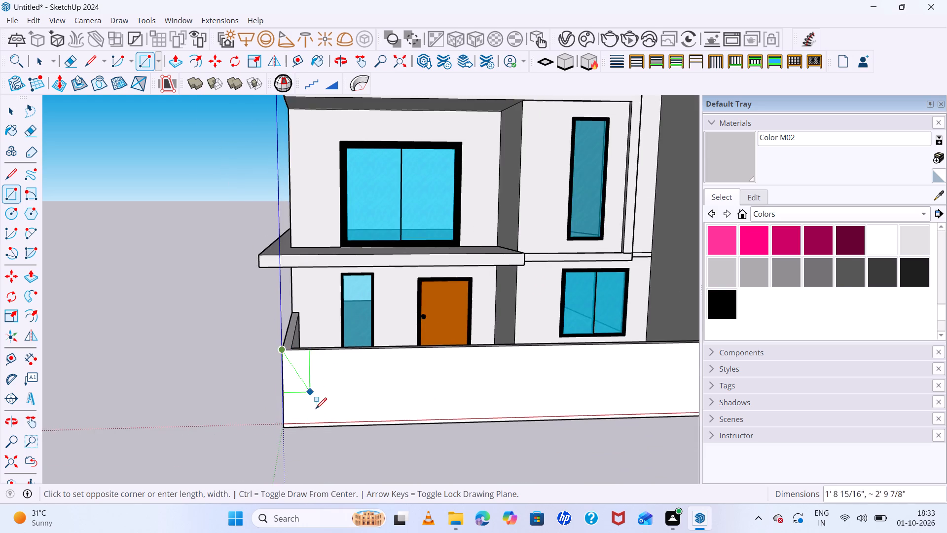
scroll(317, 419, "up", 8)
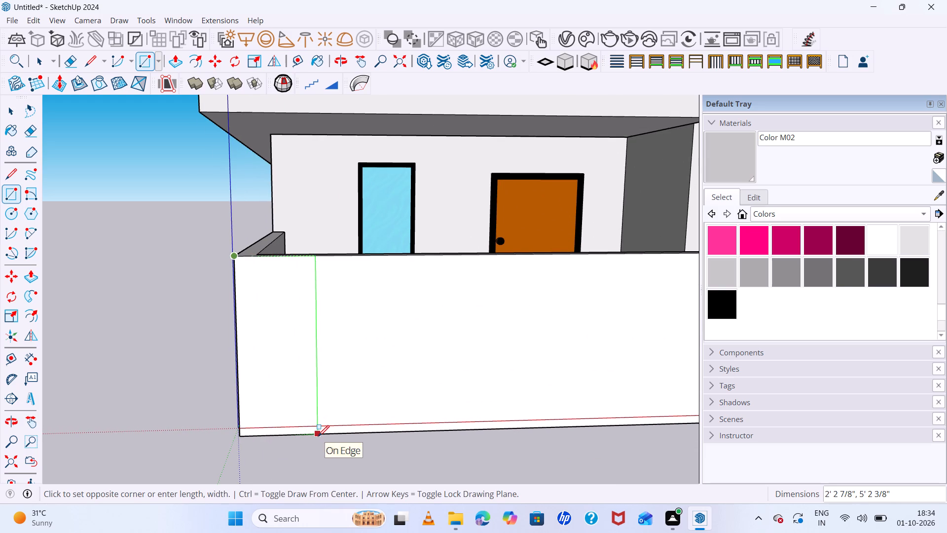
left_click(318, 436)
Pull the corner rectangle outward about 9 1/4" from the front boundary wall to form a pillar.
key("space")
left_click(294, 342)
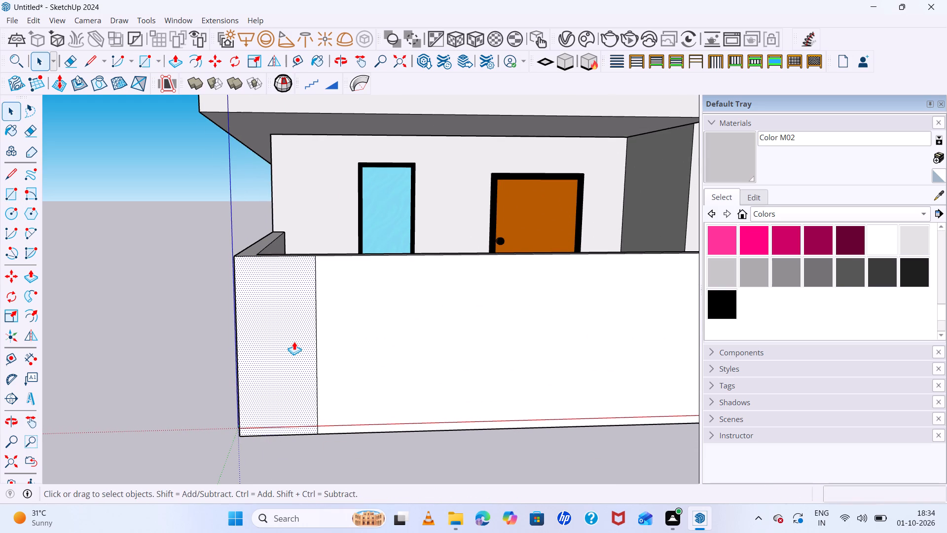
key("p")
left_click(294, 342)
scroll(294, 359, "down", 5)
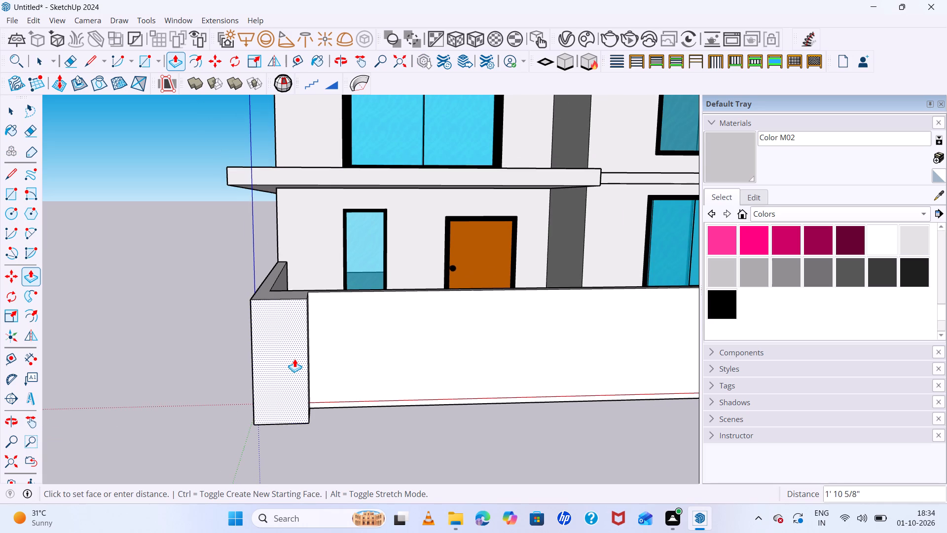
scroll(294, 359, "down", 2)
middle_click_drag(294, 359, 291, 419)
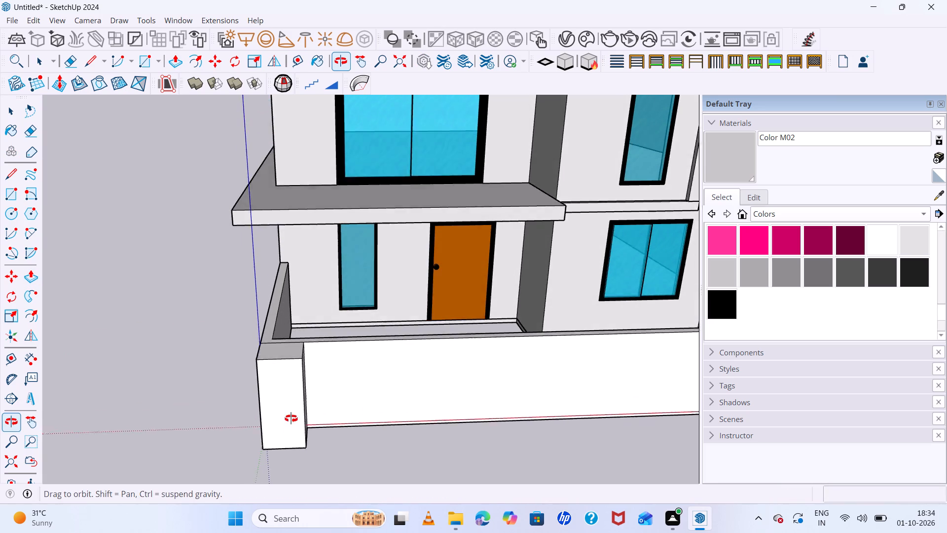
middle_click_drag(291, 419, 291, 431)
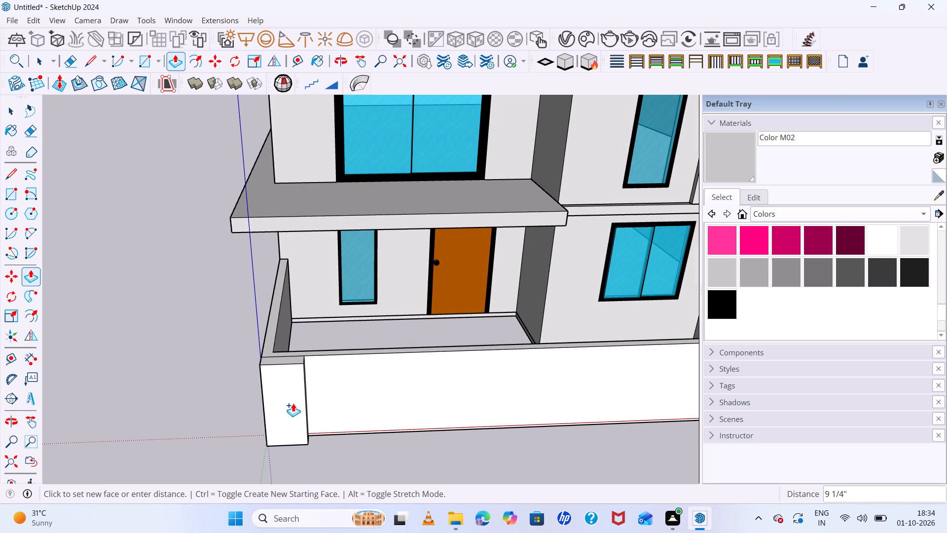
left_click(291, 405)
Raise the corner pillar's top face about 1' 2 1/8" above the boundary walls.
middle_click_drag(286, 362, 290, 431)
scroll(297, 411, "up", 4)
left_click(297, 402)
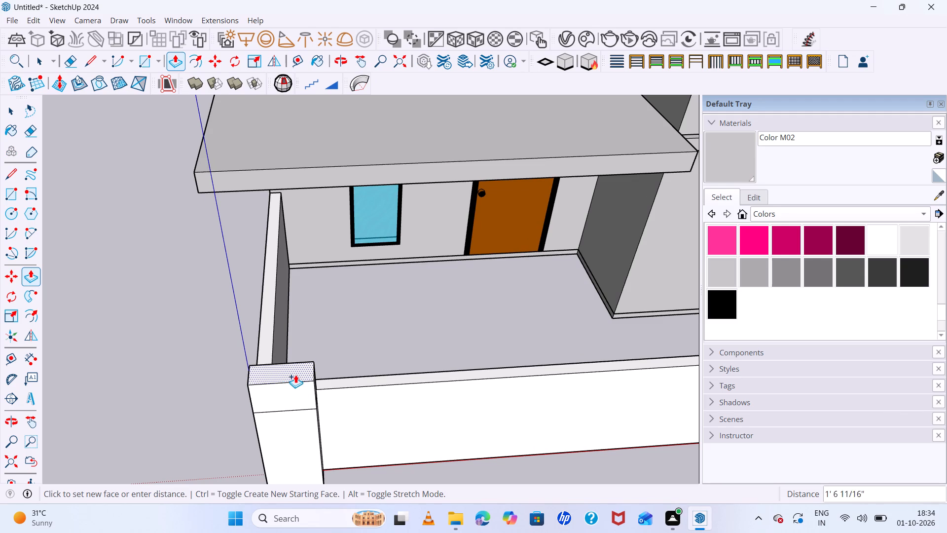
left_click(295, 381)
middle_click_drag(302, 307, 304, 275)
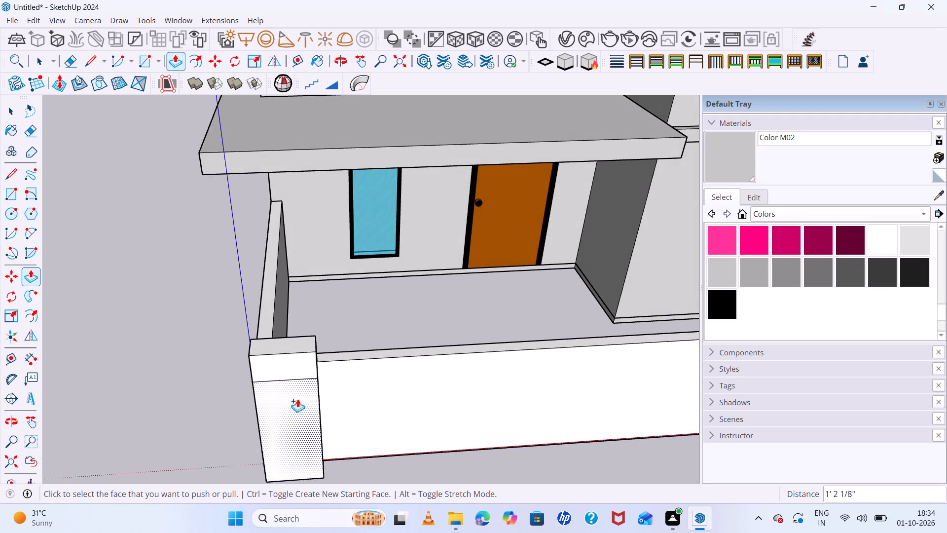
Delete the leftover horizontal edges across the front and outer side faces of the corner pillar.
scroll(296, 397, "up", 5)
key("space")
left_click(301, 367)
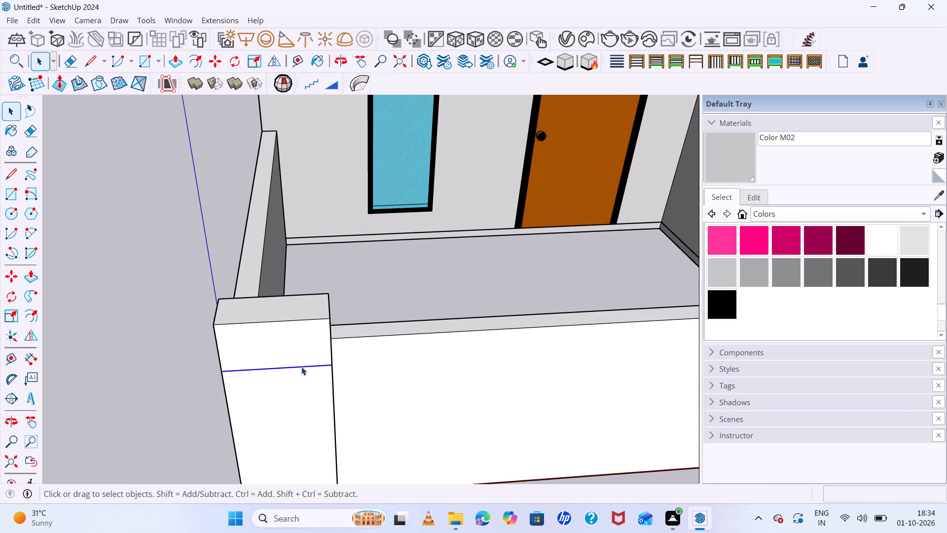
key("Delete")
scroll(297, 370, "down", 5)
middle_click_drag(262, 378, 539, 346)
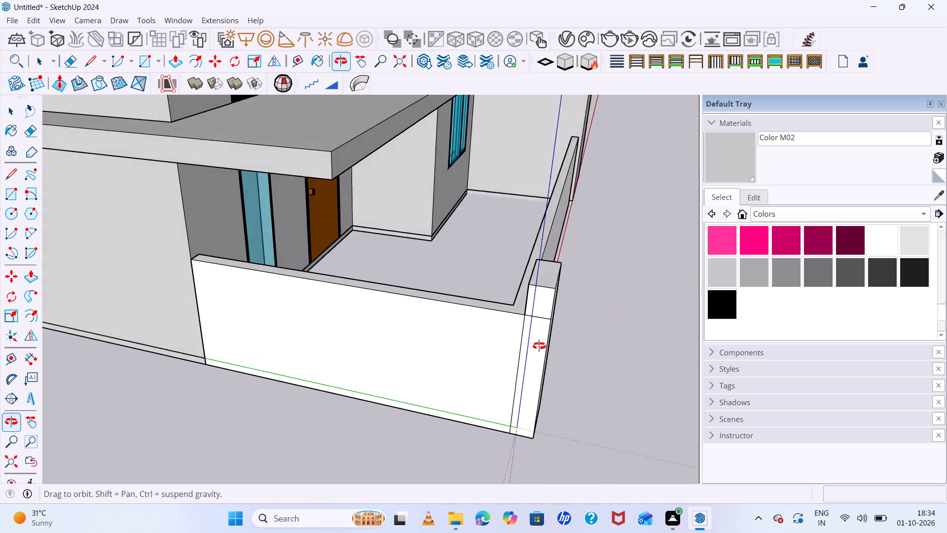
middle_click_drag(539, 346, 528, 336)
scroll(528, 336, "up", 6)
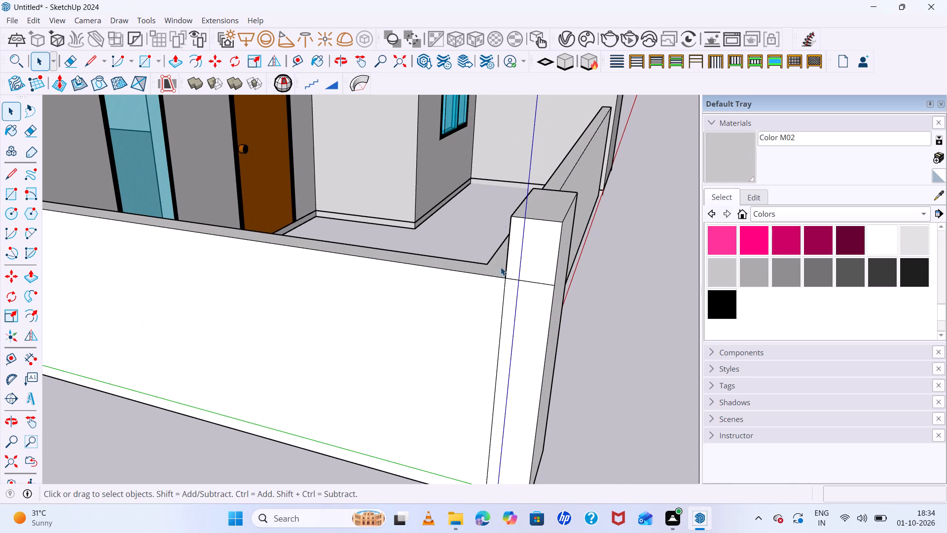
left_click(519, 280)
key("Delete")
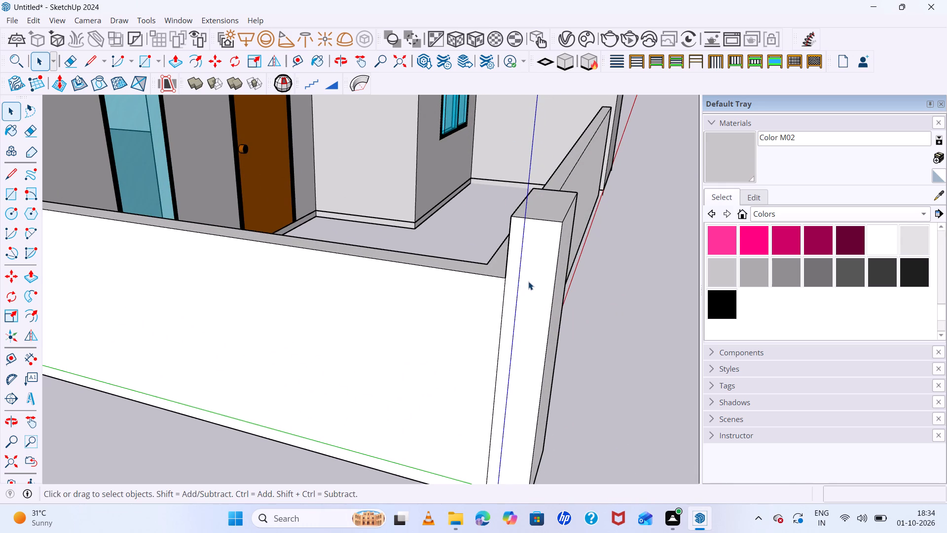
Check how the corner pillar connects to the boundary walls by selecting its faces and all connected geometry.
scroll(530, 276, "down", 13)
middle_click_drag(593, 267, 338, 177)
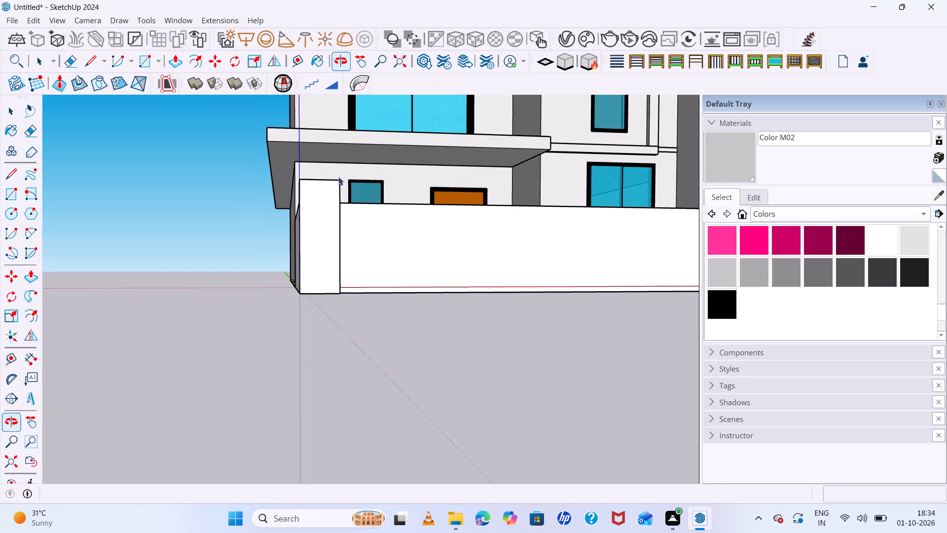
scroll(338, 177, "down", 1)
scroll(395, 190, "down", 6)
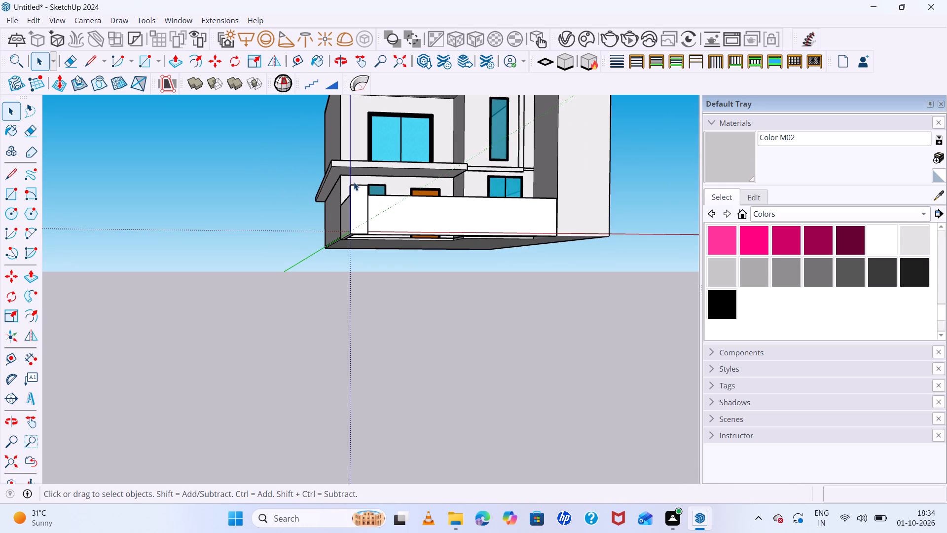
scroll(372, 174, "down", 3)
scroll(415, 200, "down", 5)
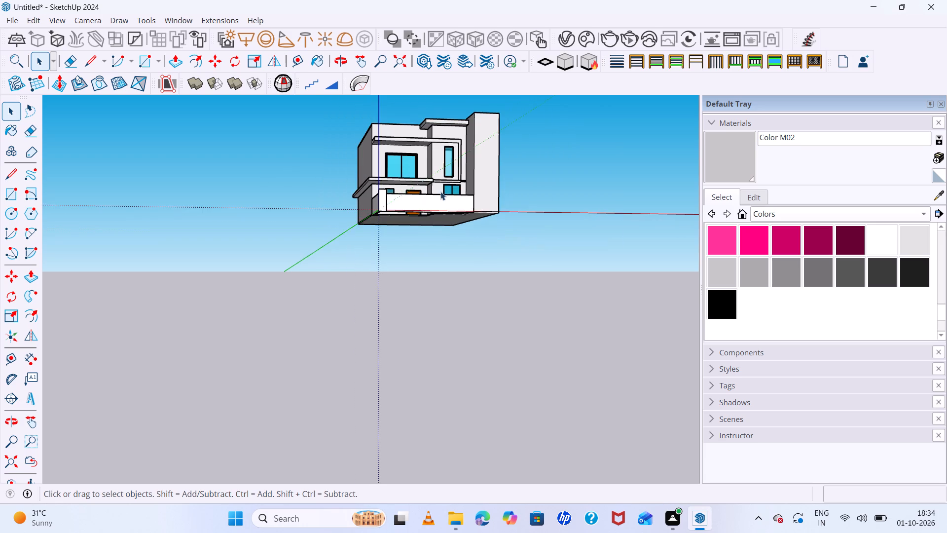
middle_click_drag(435, 235, 419, 283)
scroll(366, 200, "up", 8)
middle_click_drag(434, 219, 420, 284)
scroll(434, 220, "down", 1)
scroll(406, 243, "up", 5)
double_click(405, 240)
left_click(405, 240)
left_click(405, 240)
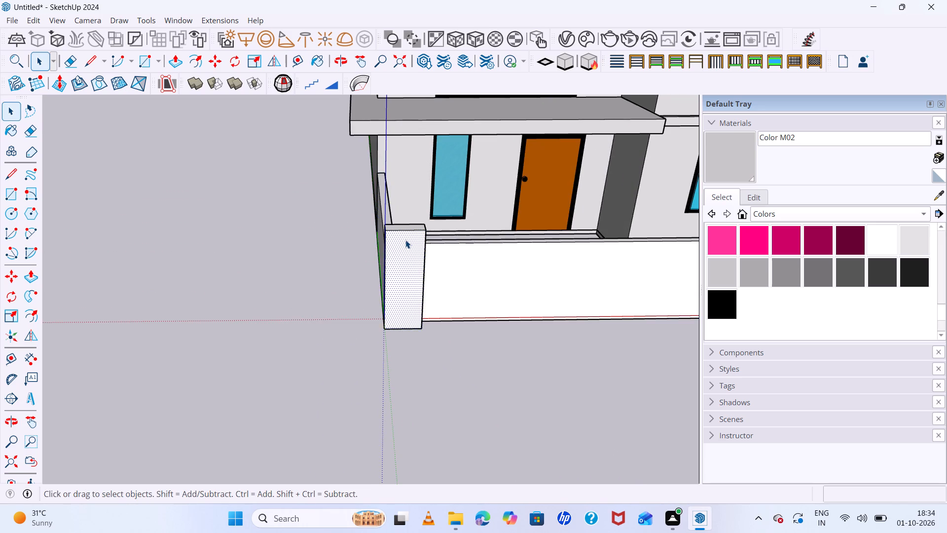
scroll(405, 240, "down", 6)
triple_click(405, 240)
scroll(405, 238, "down", 3)
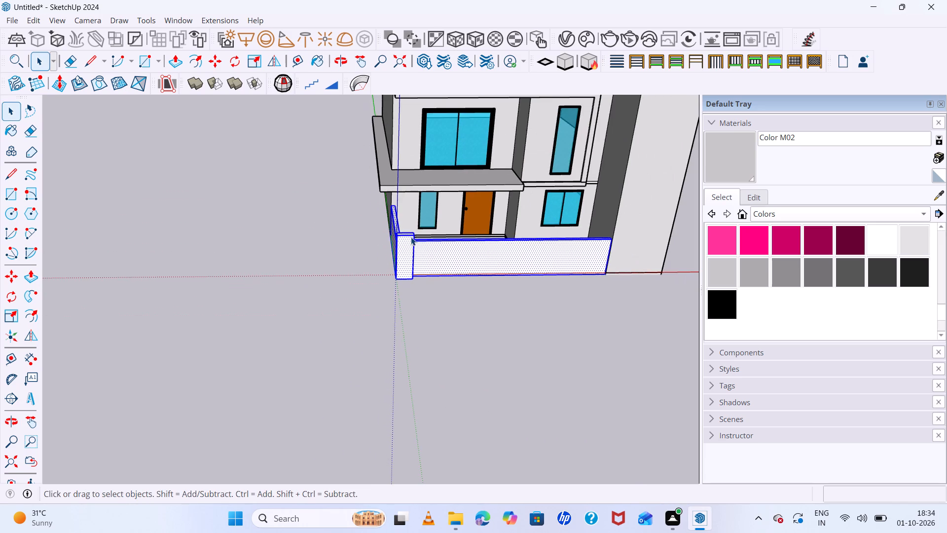
middle_click_drag(411, 237, 403, 303)
scroll(409, 255, "up", 8)
triple_click(408, 266)
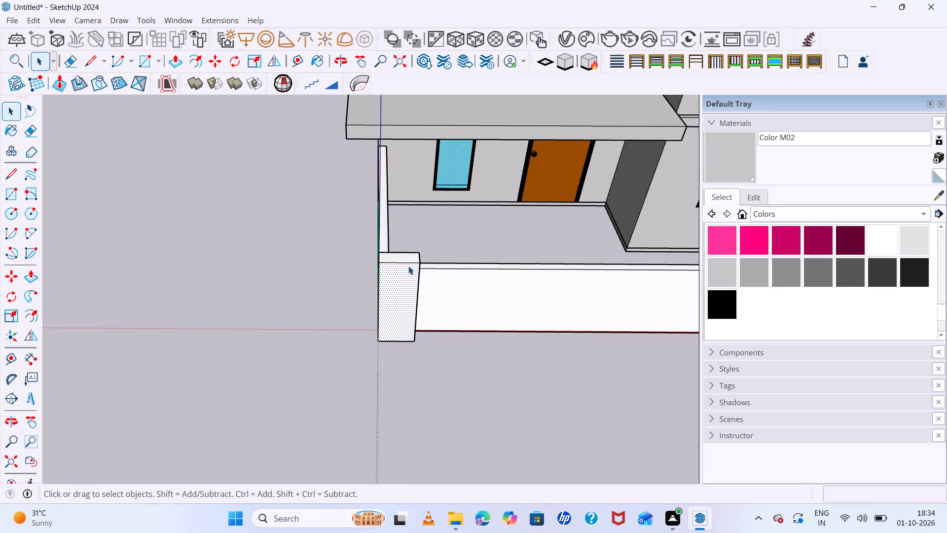
scroll(400, 255, "down", 5)
scroll(453, 281, "up", 1)
middle_click_drag(467, 277, 472, 249)
scroll(472, 249, "up", 1)
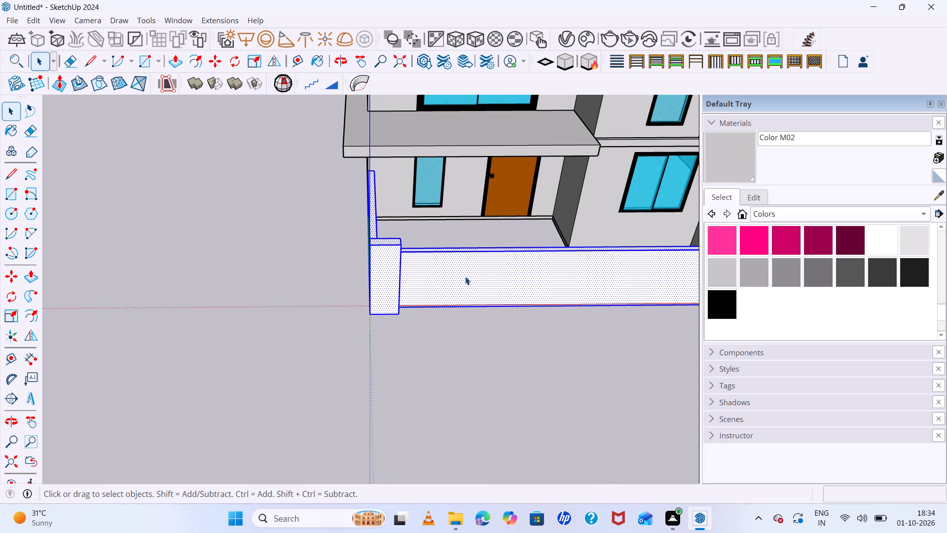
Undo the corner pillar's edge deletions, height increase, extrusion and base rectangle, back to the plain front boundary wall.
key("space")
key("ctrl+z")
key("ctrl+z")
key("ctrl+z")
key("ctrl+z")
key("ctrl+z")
Select all the connected boundary wall geometry and make it a group.
left_click(392, 273)
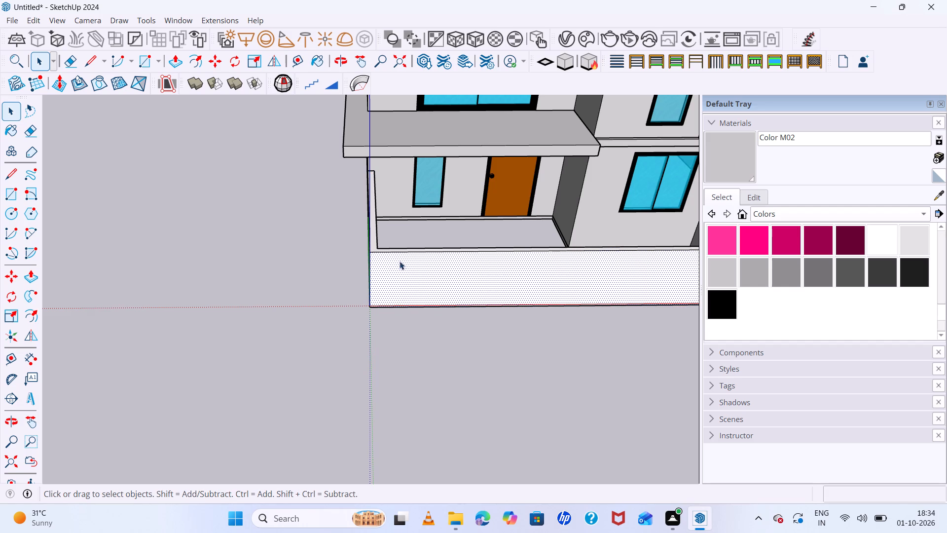
triple_click(432, 258)
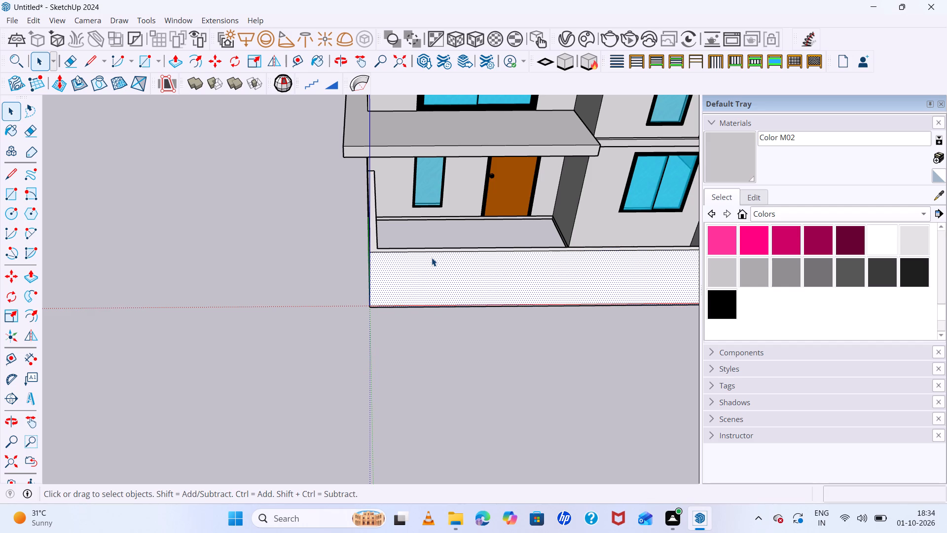
left_click(432, 258)
right_click(432, 258)
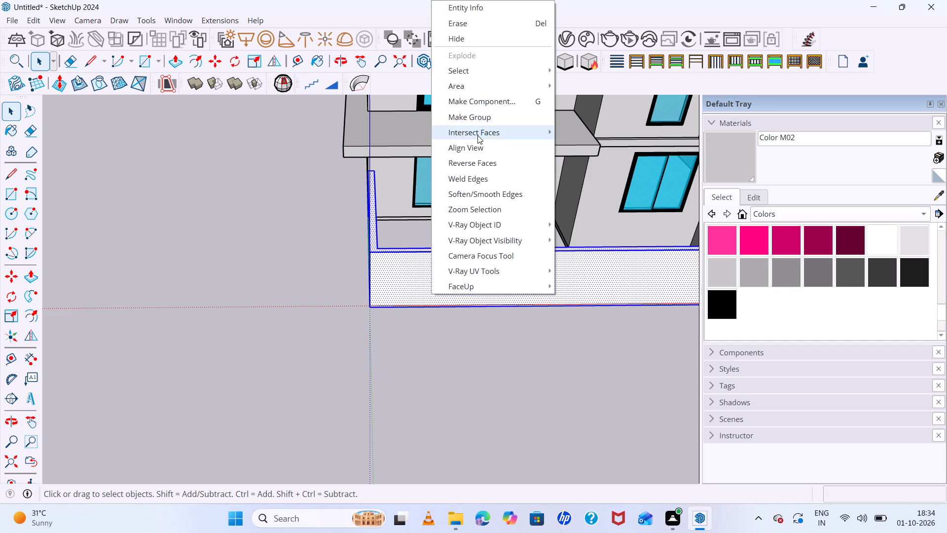
left_click(478, 129)
left_click(483, 118)
Inside the boundary wall group, draw a rectangle about 2' 7 1/8" by 5' 2 3/8" on the front face from its top corner above the origin.
middle_click_drag(465, 252, 458, 160)
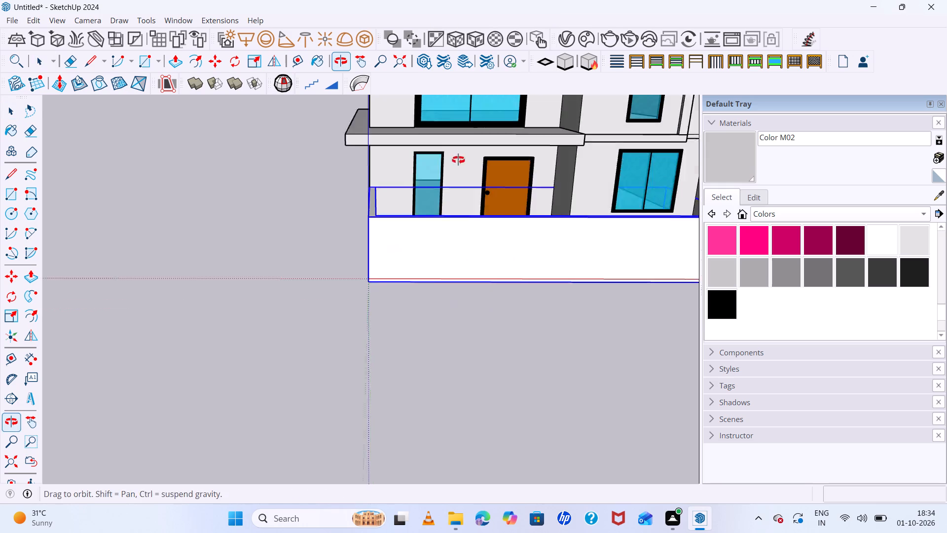
middle_click_drag(458, 160, 456, 151)
scroll(373, 121, "down", 7)
middle_click_drag(381, 169, 470, 200)
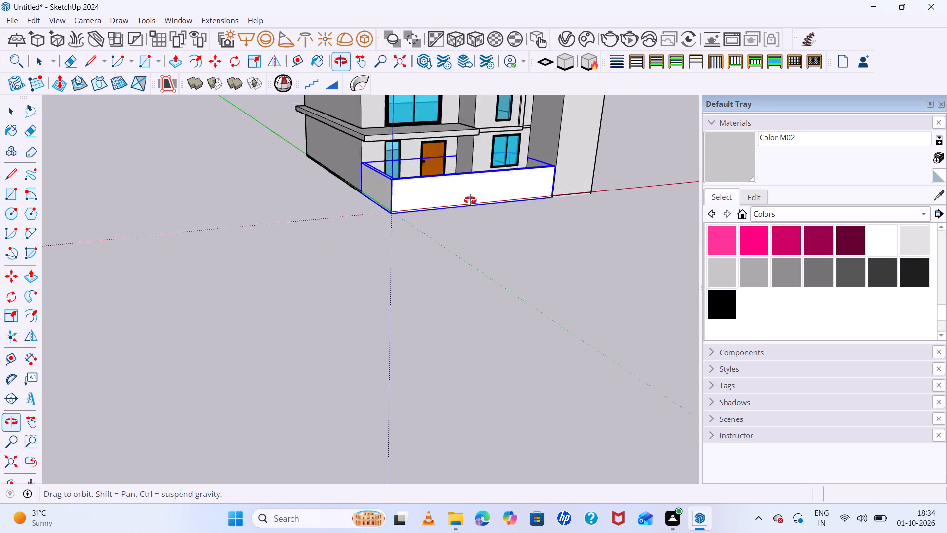
middle_click_drag(470, 200, 467, 191)
scroll(400, 165, "up", 7)
double_click(421, 220)
scroll(430, 234, "up", 3)
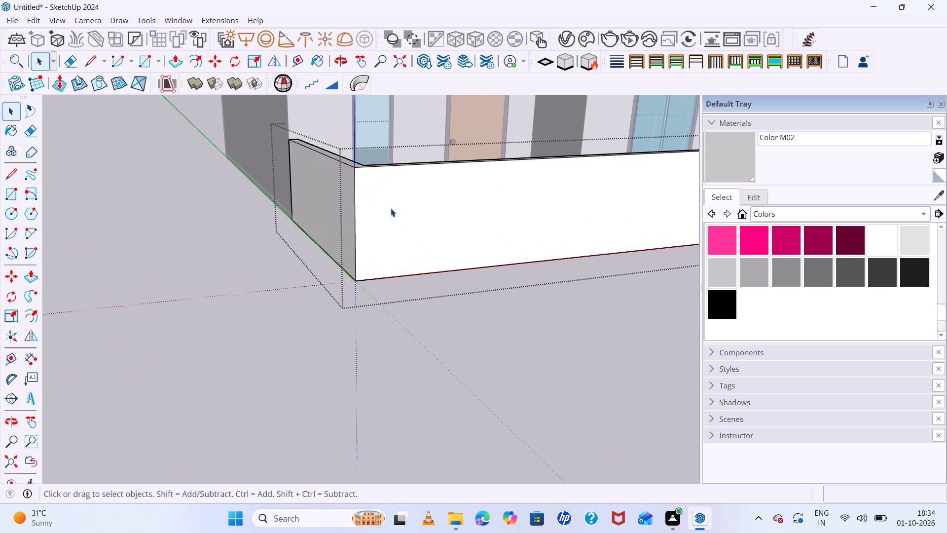
key("r")
scroll(349, 151, "up", 4)
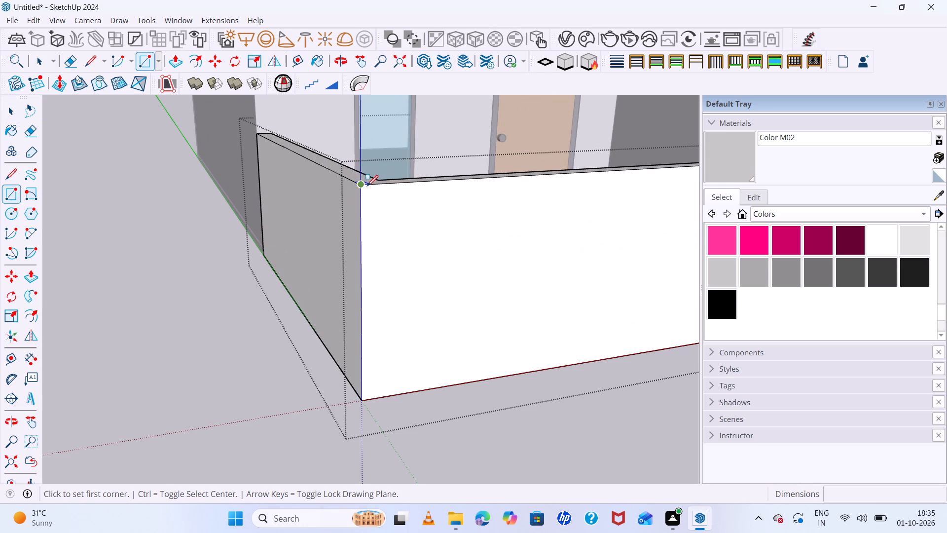
left_click(363, 187)
scroll(437, 226, "down", 6)
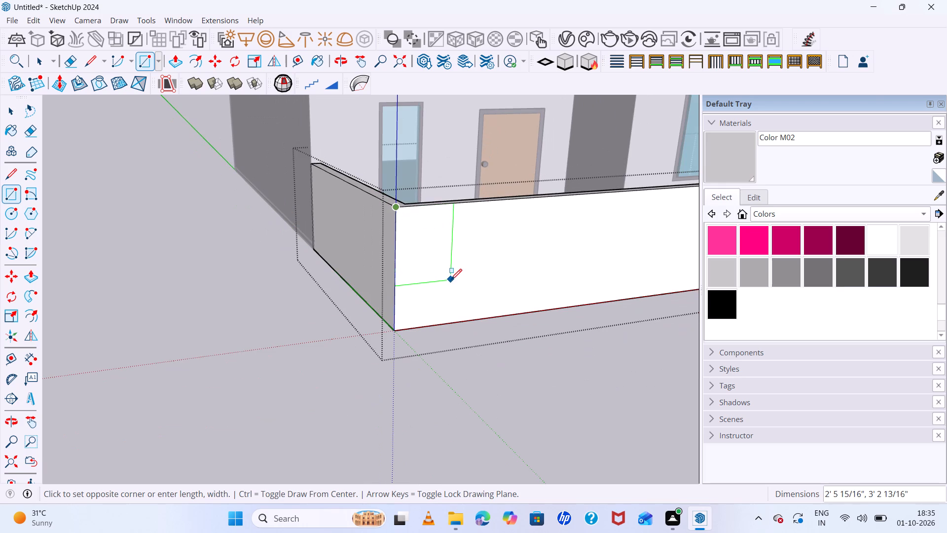
scroll(449, 290, "down", 4)
middle_click_drag(447, 322, 346, 286)
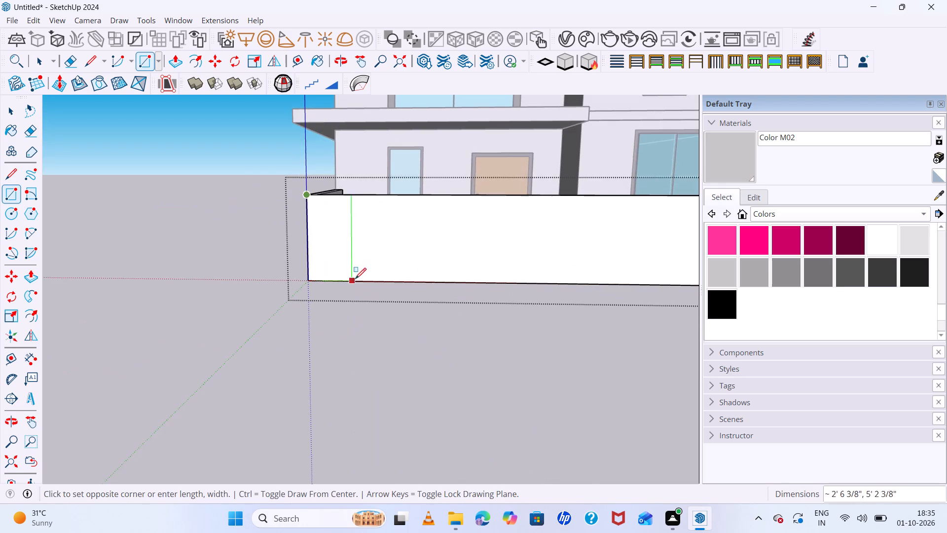
scroll(357, 270, "up", 4)
left_click(347, 289)
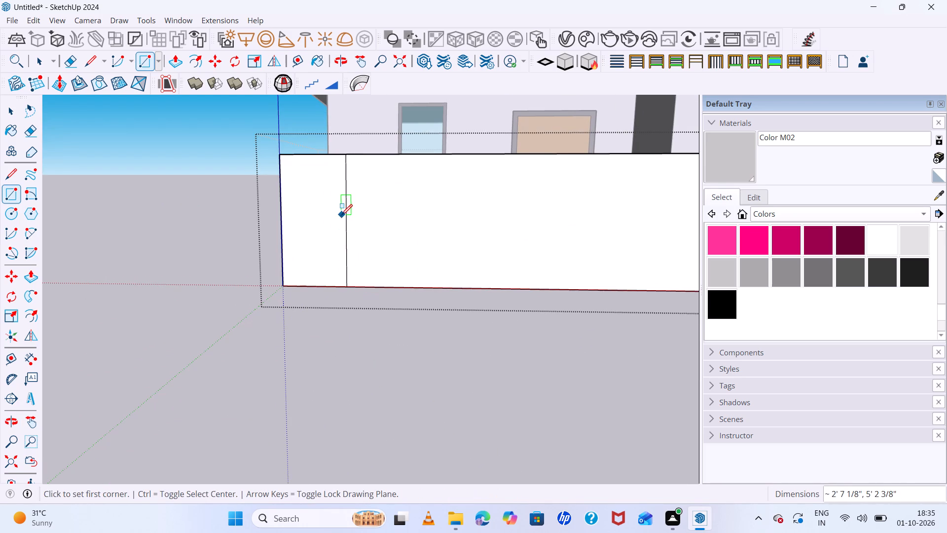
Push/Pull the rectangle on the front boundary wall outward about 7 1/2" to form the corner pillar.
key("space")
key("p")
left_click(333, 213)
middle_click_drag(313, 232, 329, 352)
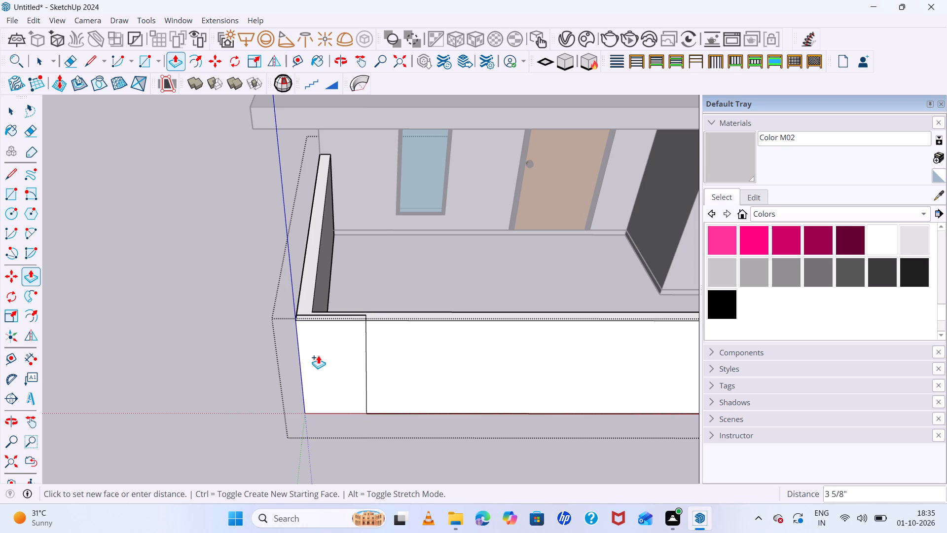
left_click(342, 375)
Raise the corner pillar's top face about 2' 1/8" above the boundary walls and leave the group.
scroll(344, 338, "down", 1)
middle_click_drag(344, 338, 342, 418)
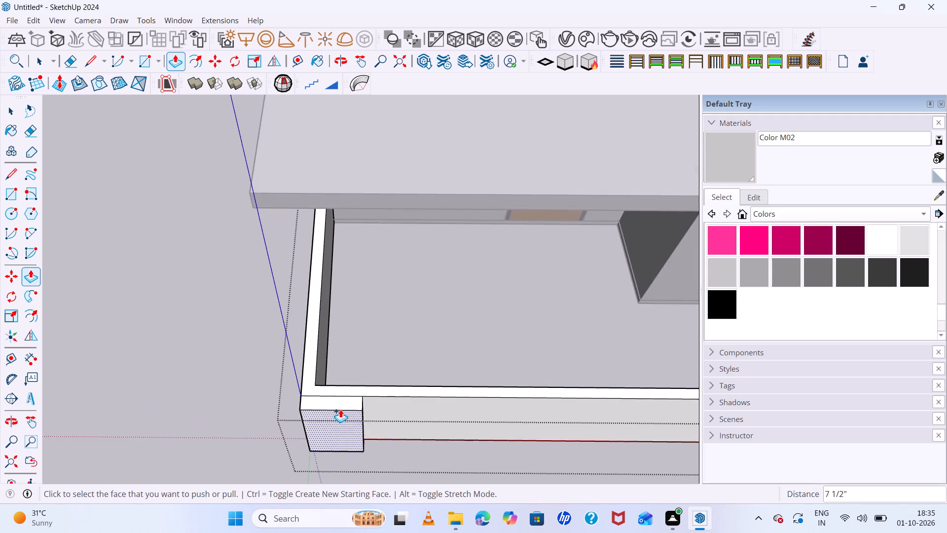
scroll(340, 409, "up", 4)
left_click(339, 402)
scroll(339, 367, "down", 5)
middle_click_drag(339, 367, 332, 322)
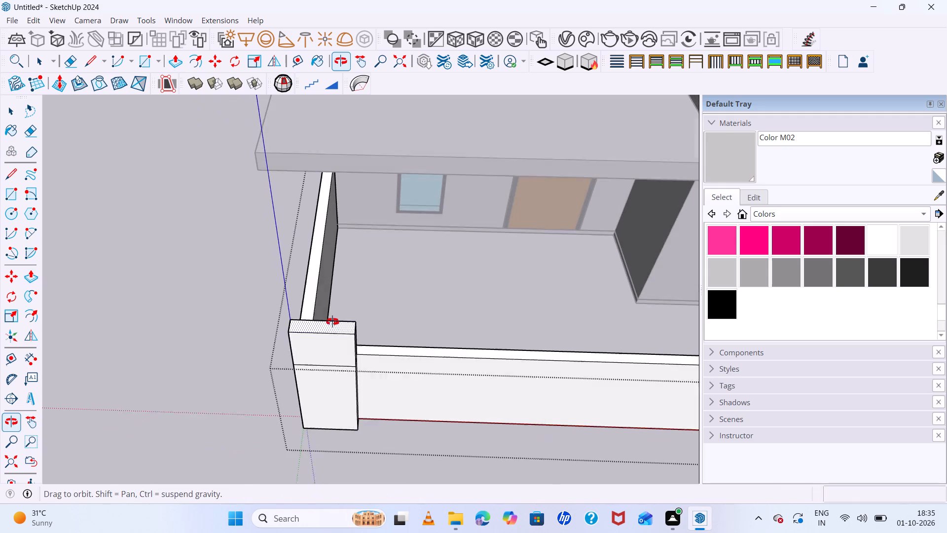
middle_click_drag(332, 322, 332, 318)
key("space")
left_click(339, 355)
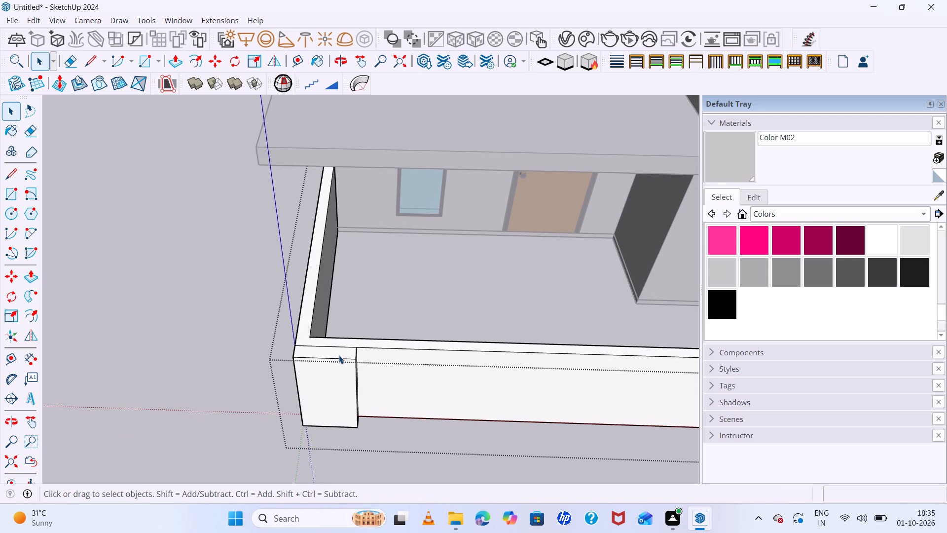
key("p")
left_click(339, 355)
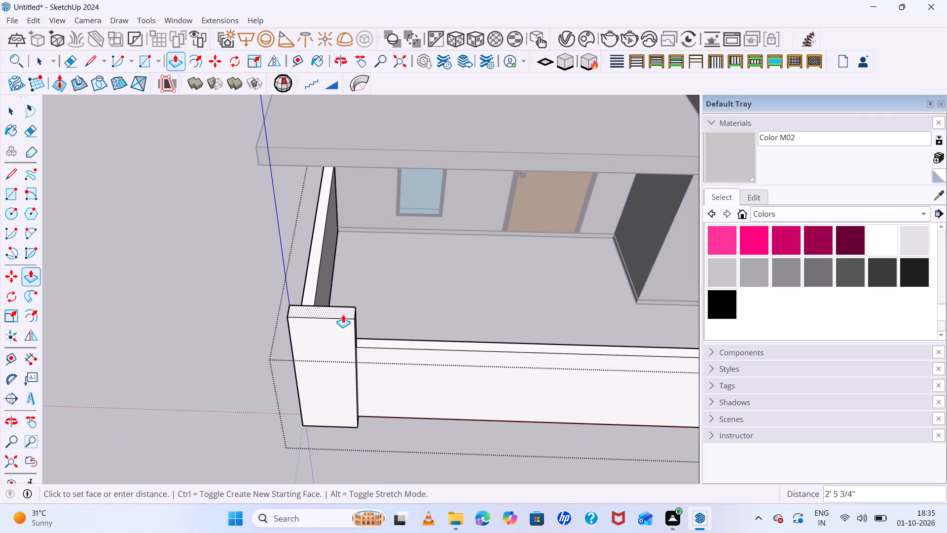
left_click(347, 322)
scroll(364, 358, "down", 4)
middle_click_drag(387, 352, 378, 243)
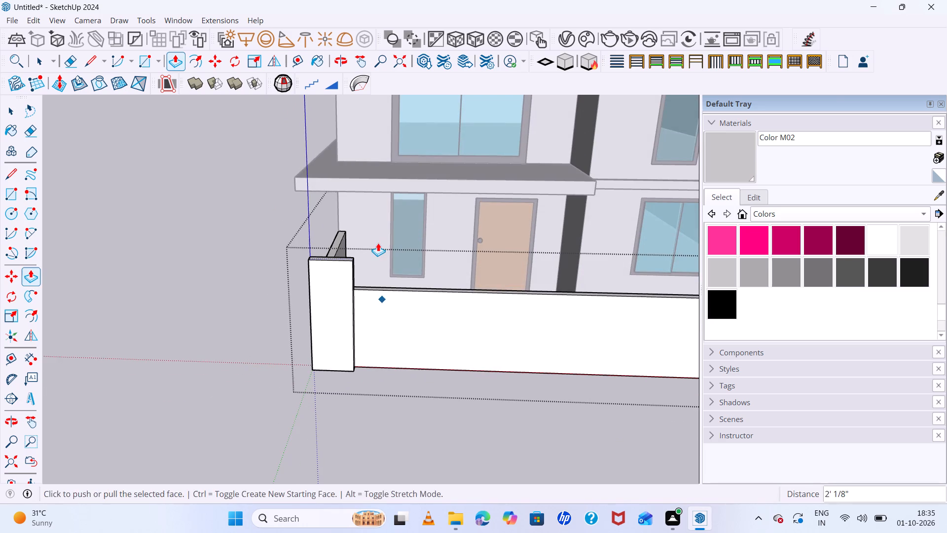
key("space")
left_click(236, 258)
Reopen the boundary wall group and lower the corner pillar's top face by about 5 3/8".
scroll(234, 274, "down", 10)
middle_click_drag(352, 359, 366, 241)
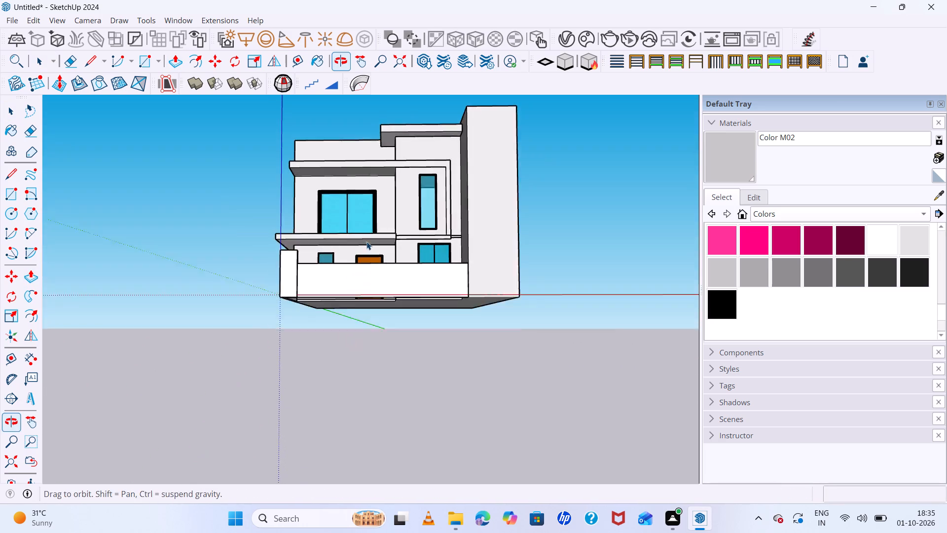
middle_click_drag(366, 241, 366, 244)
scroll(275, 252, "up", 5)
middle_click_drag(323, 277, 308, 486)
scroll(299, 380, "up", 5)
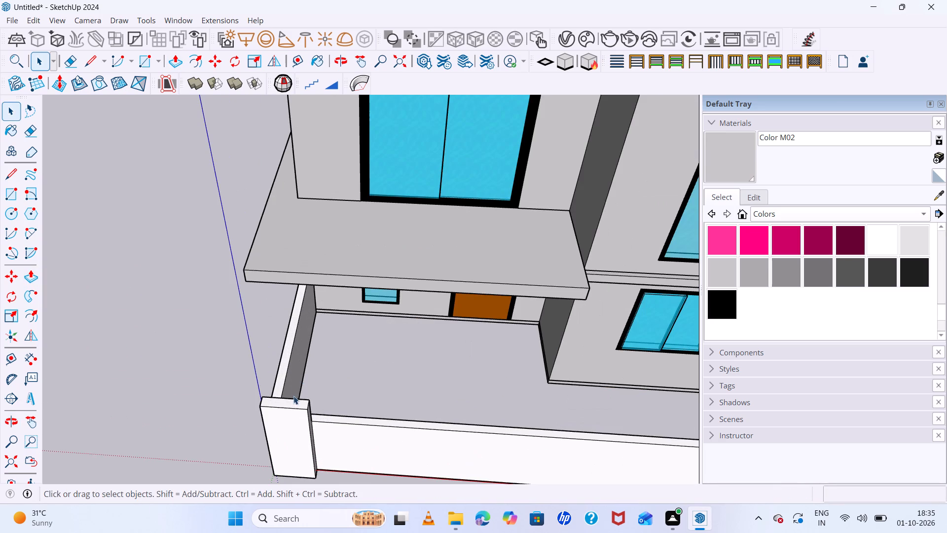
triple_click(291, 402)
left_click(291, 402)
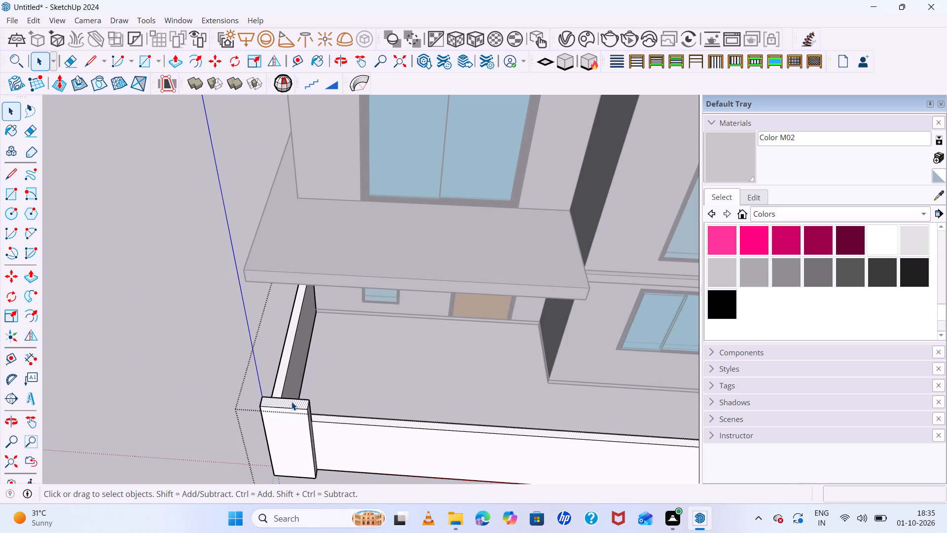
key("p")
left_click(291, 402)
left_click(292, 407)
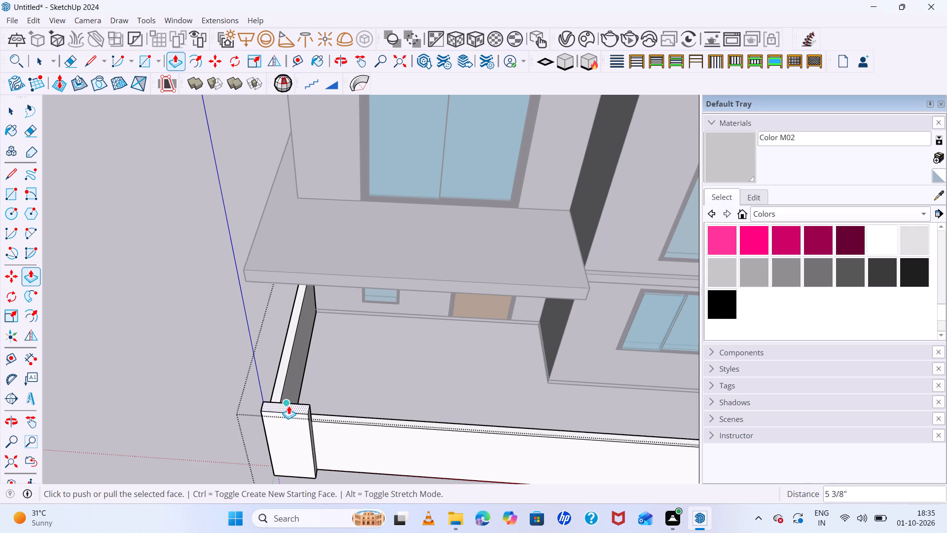
Examine the corner pillar from the front and check which wall geometry is connected to it.
scroll(217, 384, "down", 10)
middle_click_drag(228, 429, 293, 218)
middle_click_drag(274, 381, 274, 382)
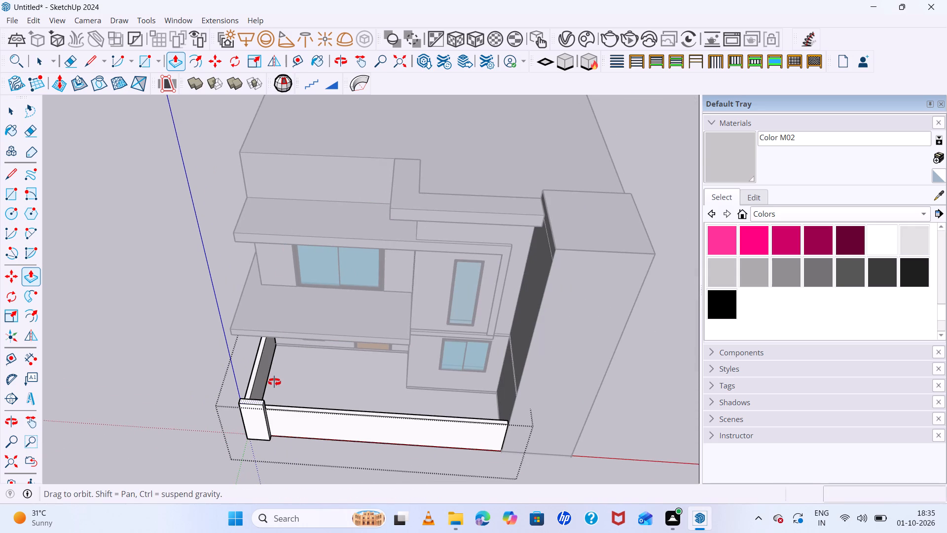
middle_click_drag(274, 382, 333, 251)
key("space")
left_click(635, 236)
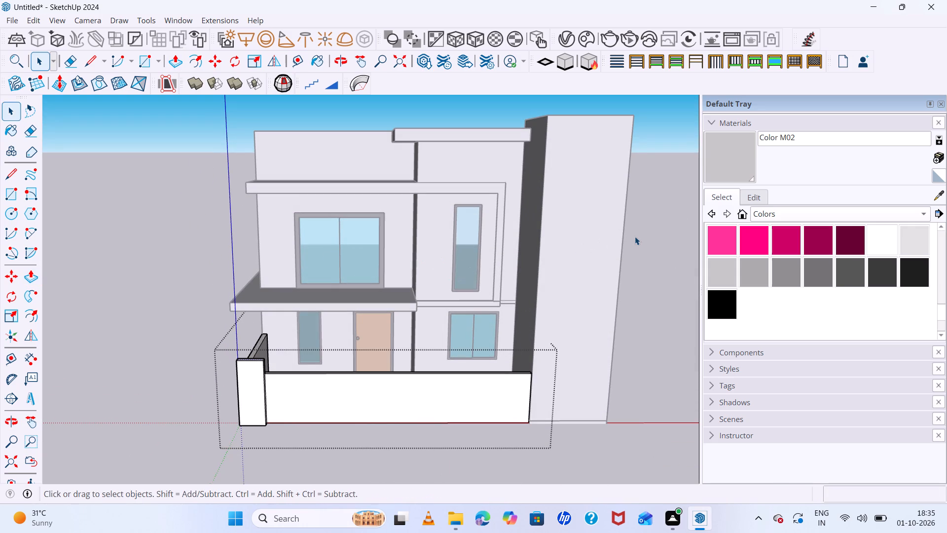
scroll(392, 323, "down", 3)
scroll(268, 393, "up", 6)
triple_click(302, 360)
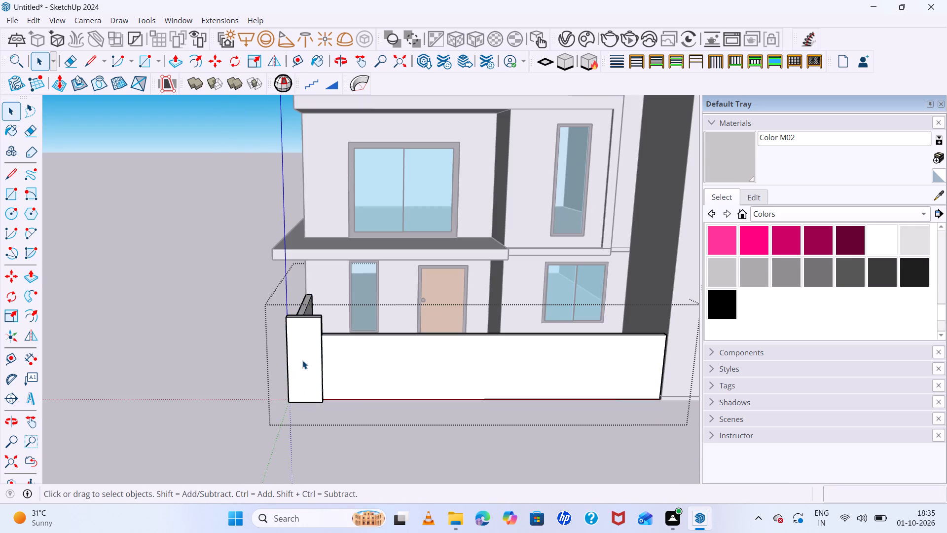
left_click(302, 360)
triple_click(313, 352)
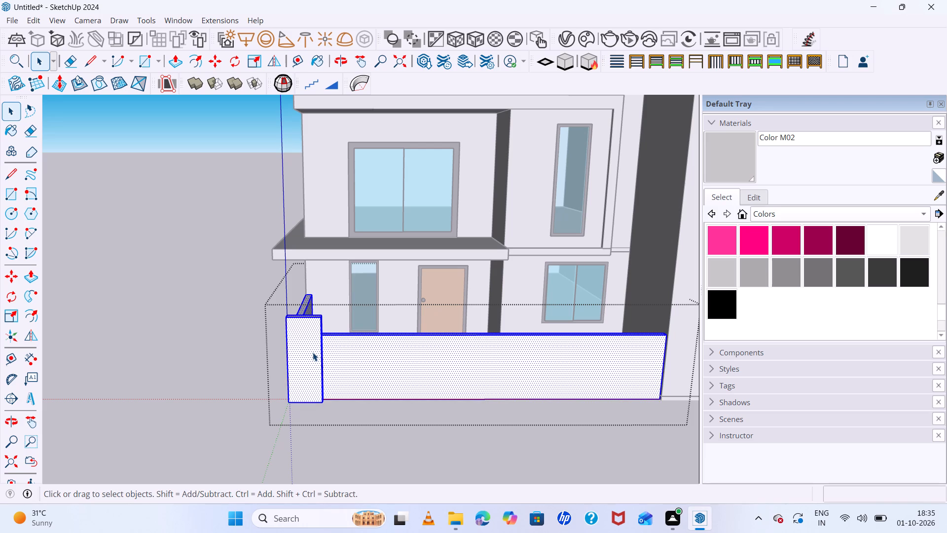
scroll(301, 360, "down", 4)
left_click(237, 349)
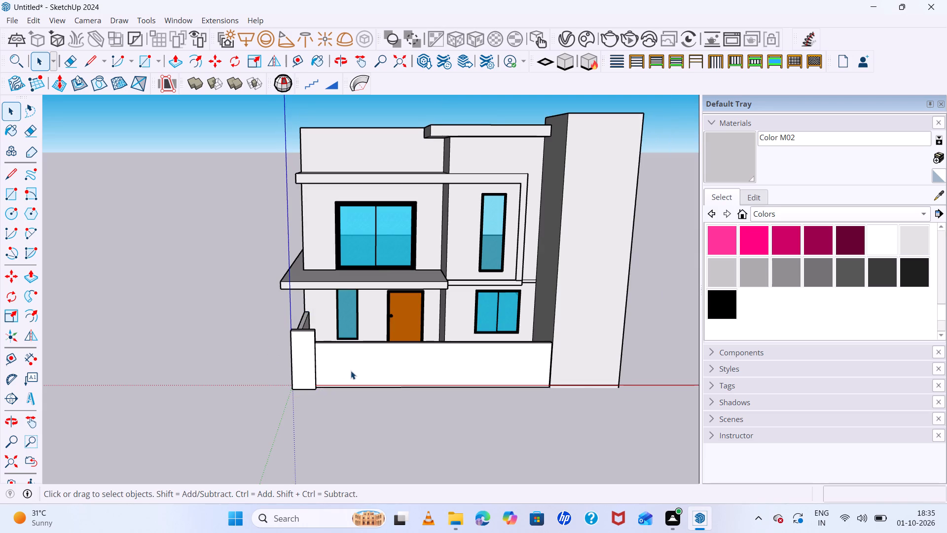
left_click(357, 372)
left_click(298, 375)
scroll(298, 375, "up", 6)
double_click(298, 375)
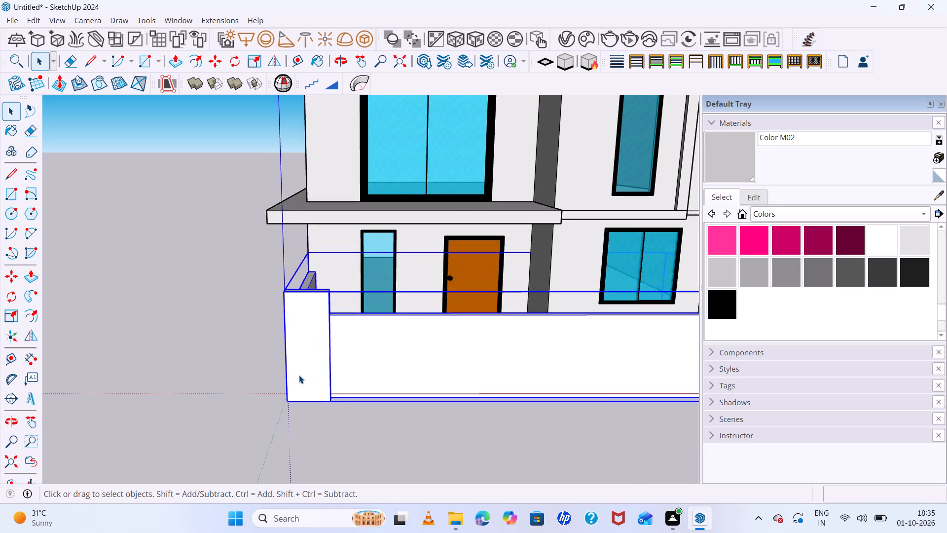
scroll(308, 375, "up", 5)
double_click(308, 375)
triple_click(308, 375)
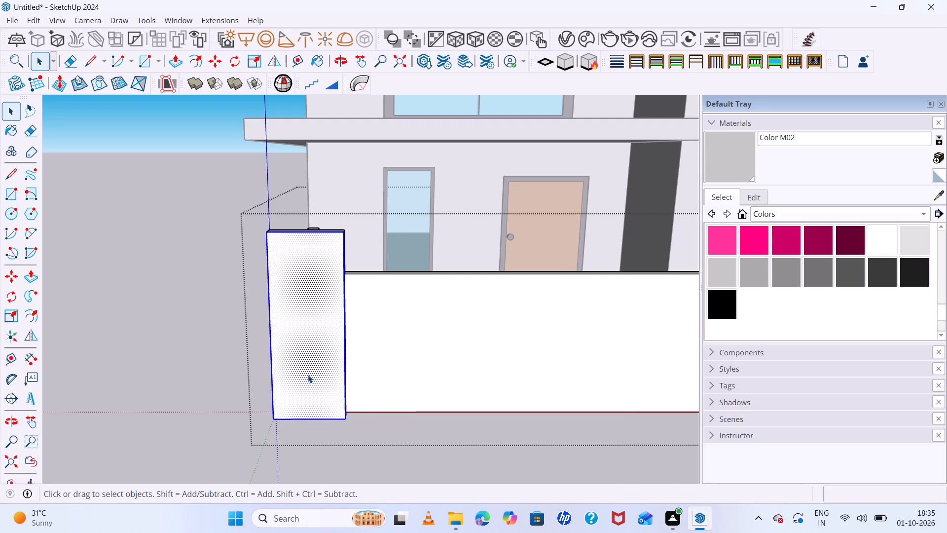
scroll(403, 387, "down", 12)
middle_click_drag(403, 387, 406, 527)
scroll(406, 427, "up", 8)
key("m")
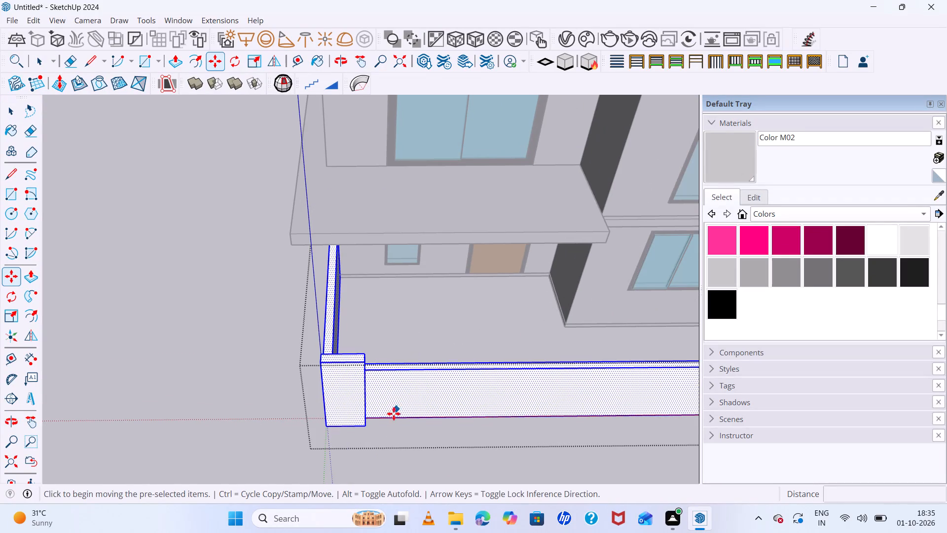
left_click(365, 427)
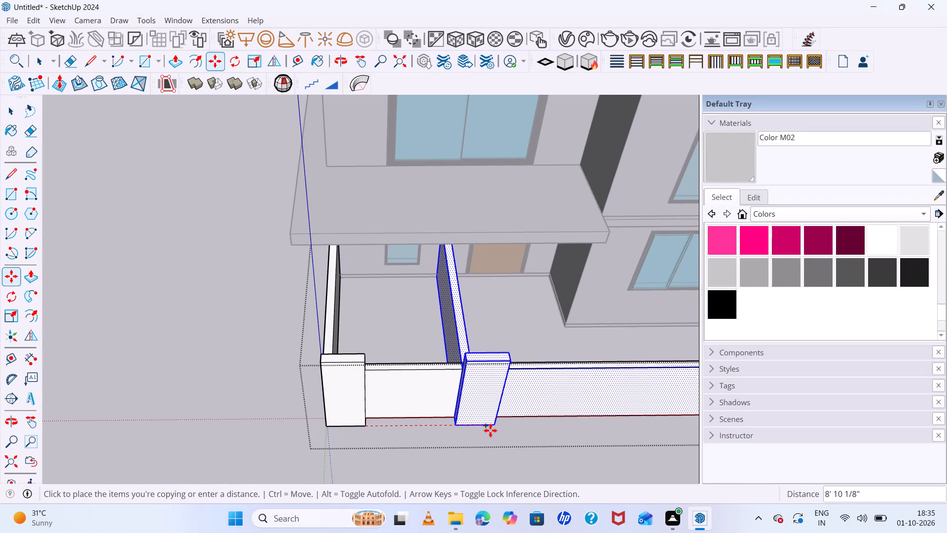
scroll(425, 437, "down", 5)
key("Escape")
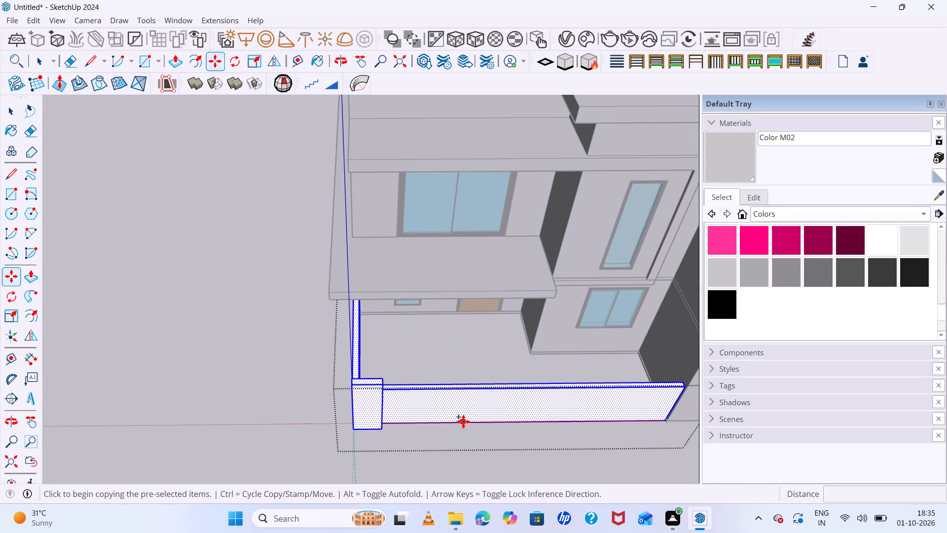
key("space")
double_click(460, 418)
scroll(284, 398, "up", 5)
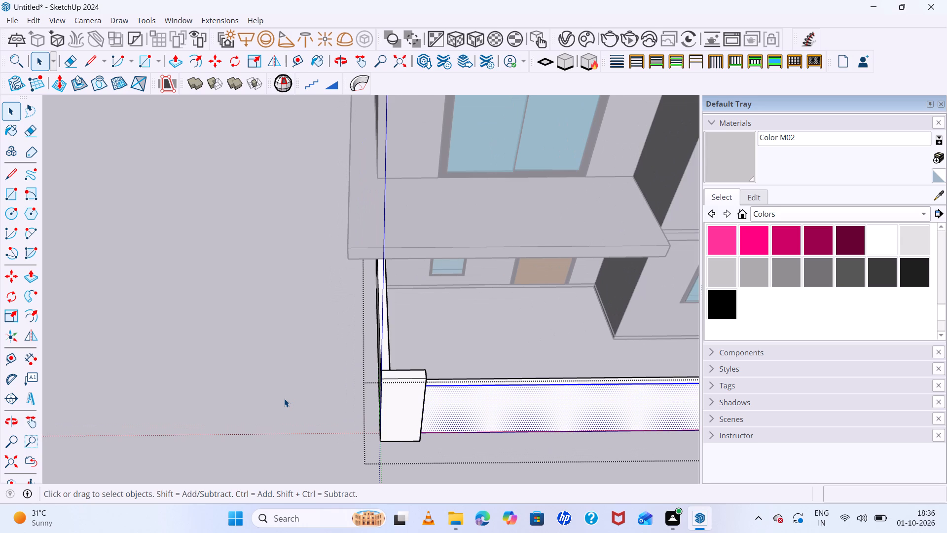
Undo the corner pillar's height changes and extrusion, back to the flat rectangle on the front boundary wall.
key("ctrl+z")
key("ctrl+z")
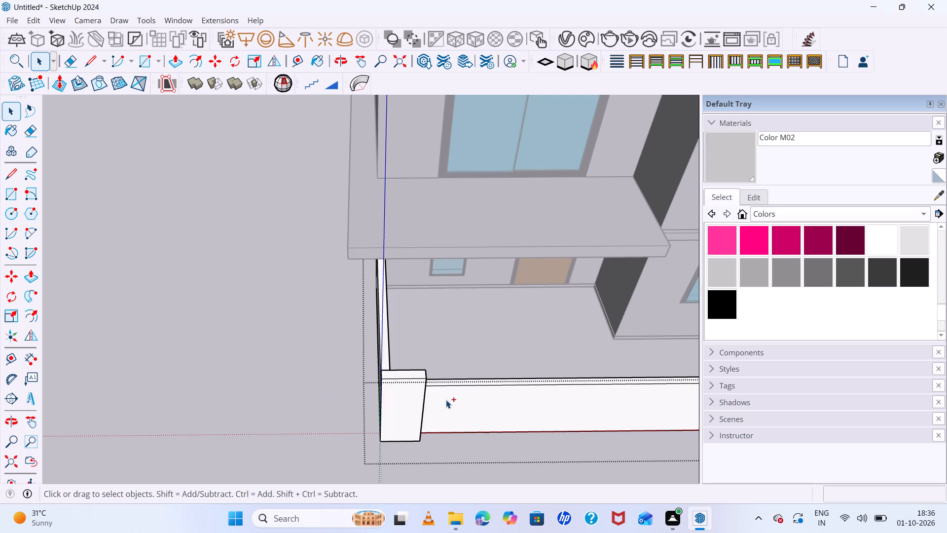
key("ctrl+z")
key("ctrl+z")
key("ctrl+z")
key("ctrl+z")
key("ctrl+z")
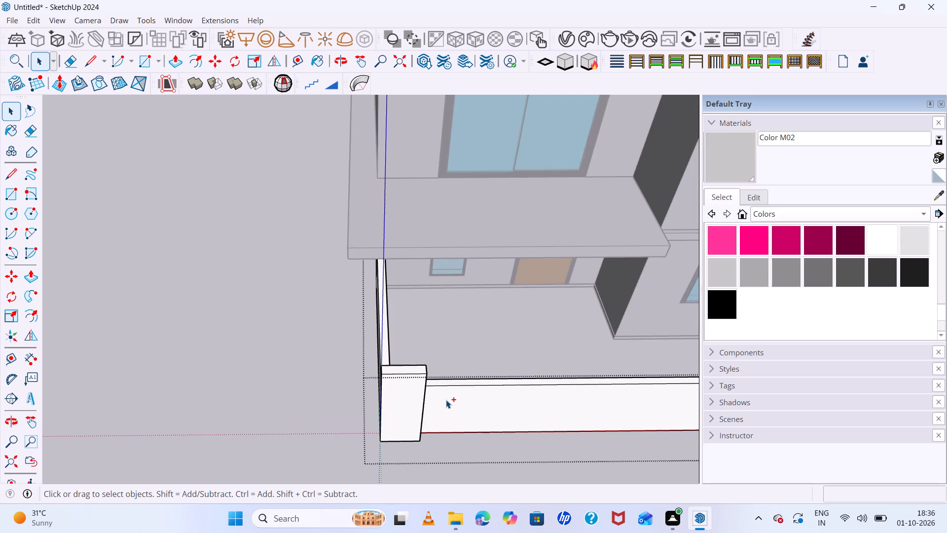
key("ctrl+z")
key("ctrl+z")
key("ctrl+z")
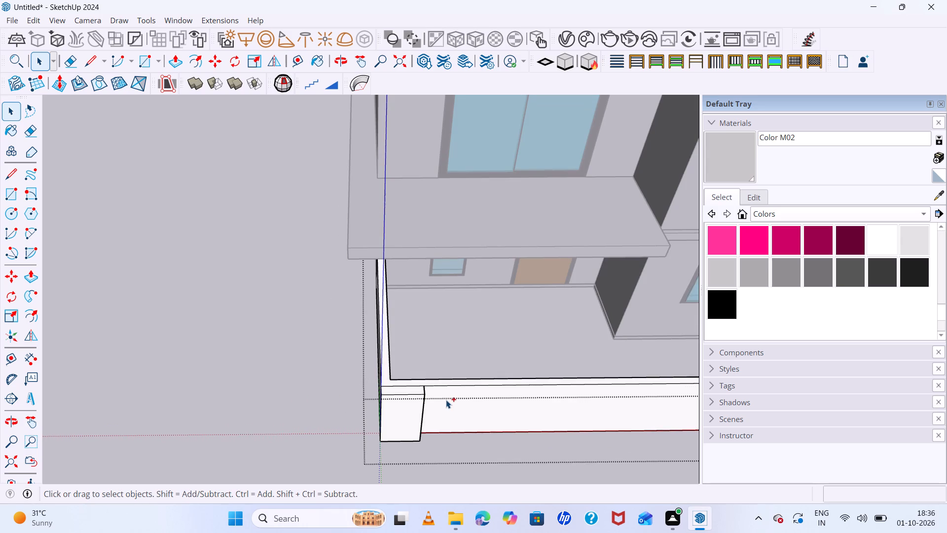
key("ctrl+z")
Select the corner rectangle's face with its edges on the front boundary wall and make it a separate group.
middle_click_drag(425, 396, 432, 279)
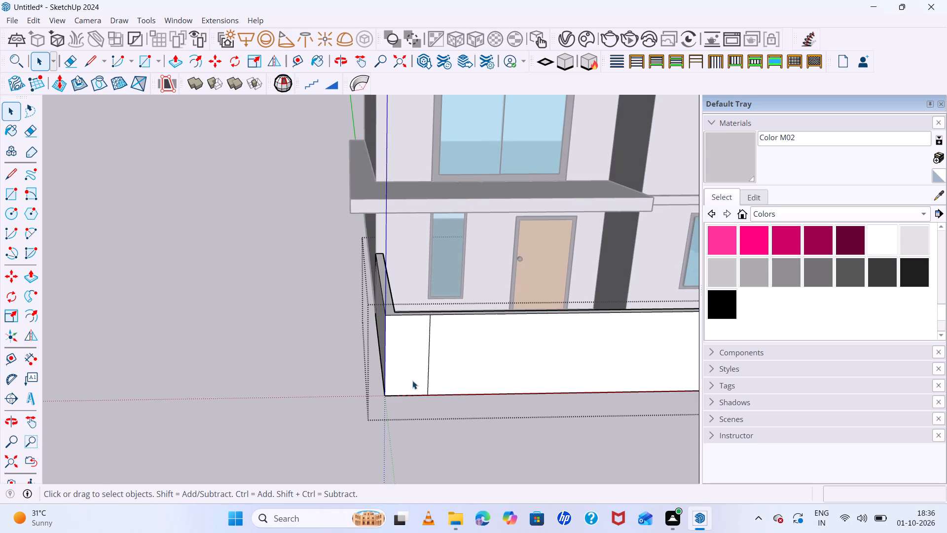
scroll(416, 388, "up", 6)
left_click(411, 317)
triple_click(411, 317)
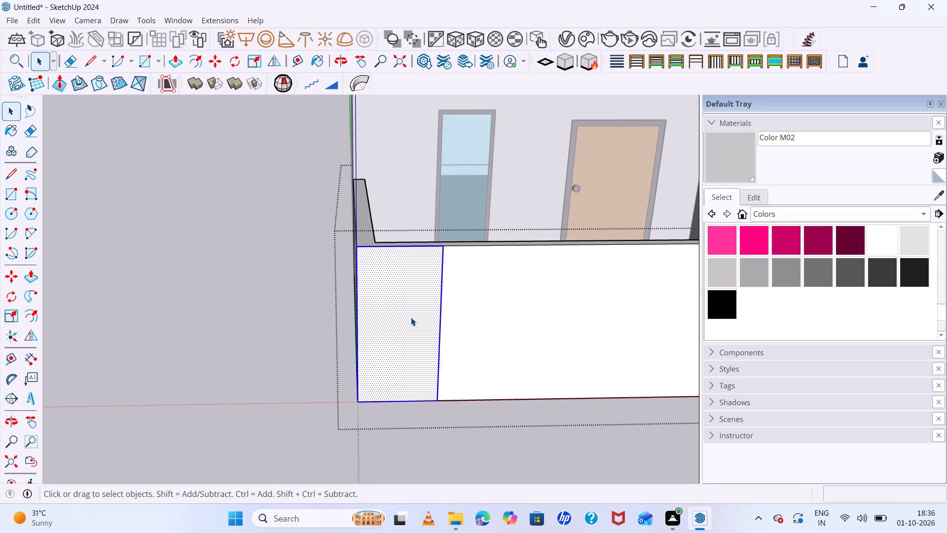
left_click(411, 317)
left_click(411, 317)
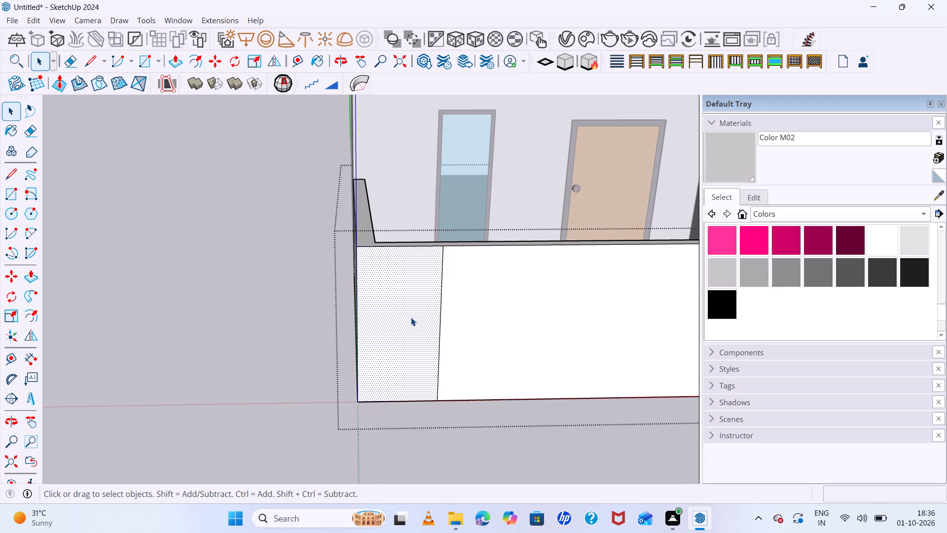
double_click(411, 317)
right_click(411, 317)
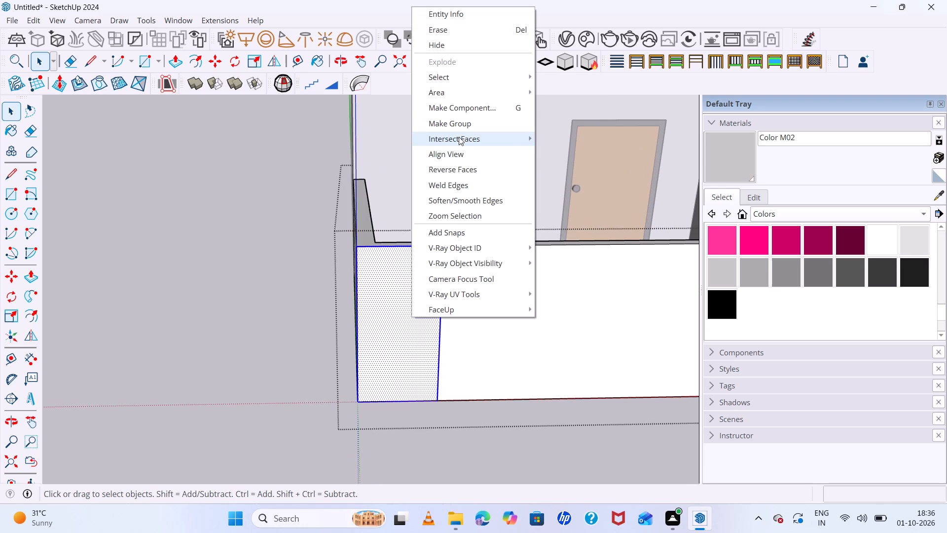
left_click(462, 127)
Inside the new corner group, Push/Pull the rectangular face outward about 5 11/16" from the front boundary wall.
double_click(418, 352)
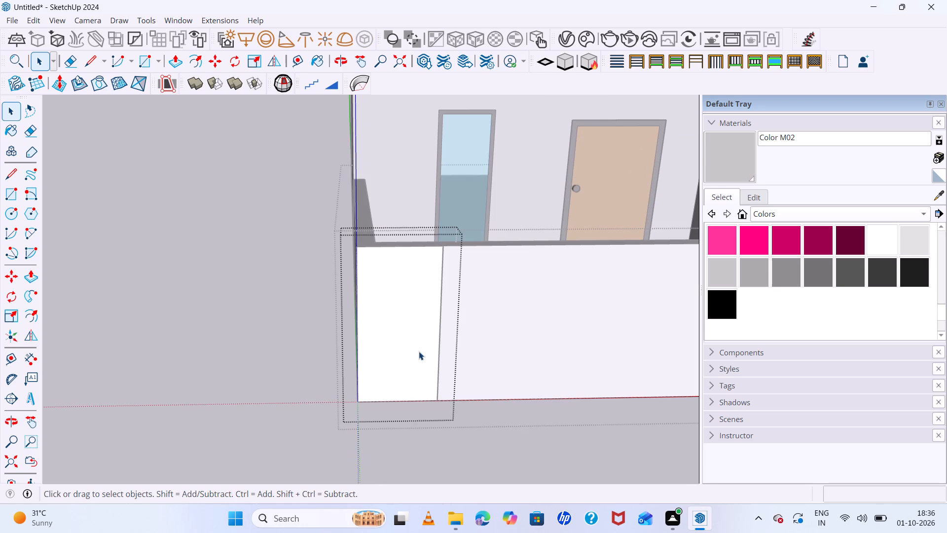
scroll(419, 351, "up", 3)
left_click(419, 351)
key("p")
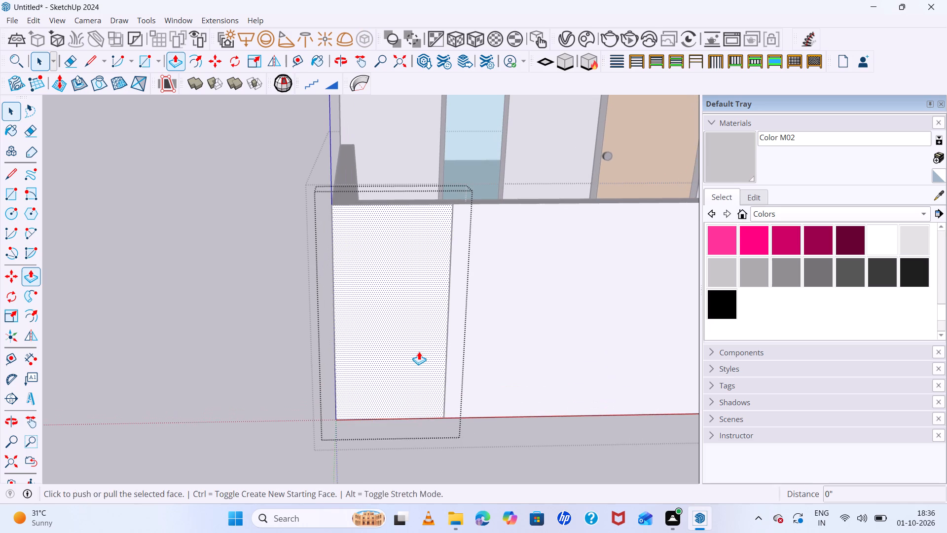
left_click(419, 351)
scroll(419, 356, "down", 2)
middle_click_drag(419, 356, 420, 428)
scroll(424, 408, "down", 18)
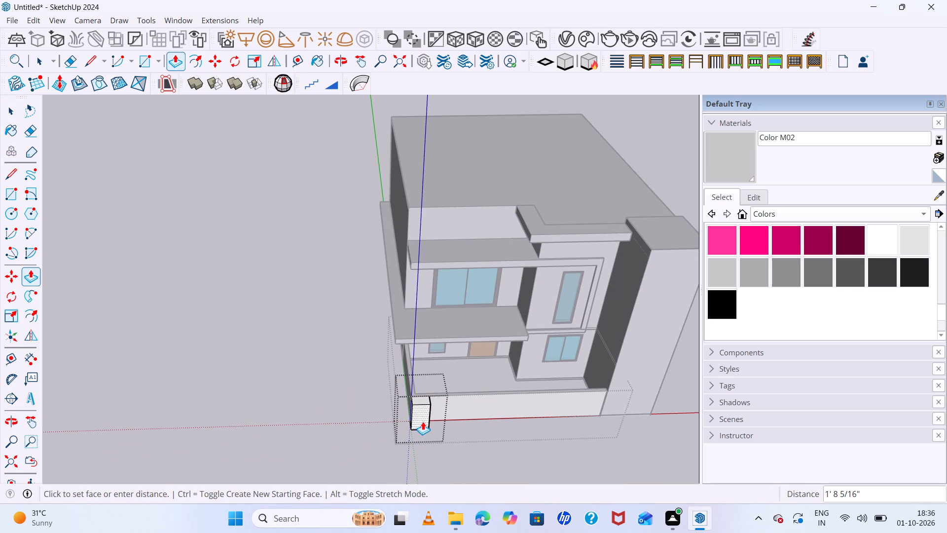
scroll(423, 419, "up", 7)
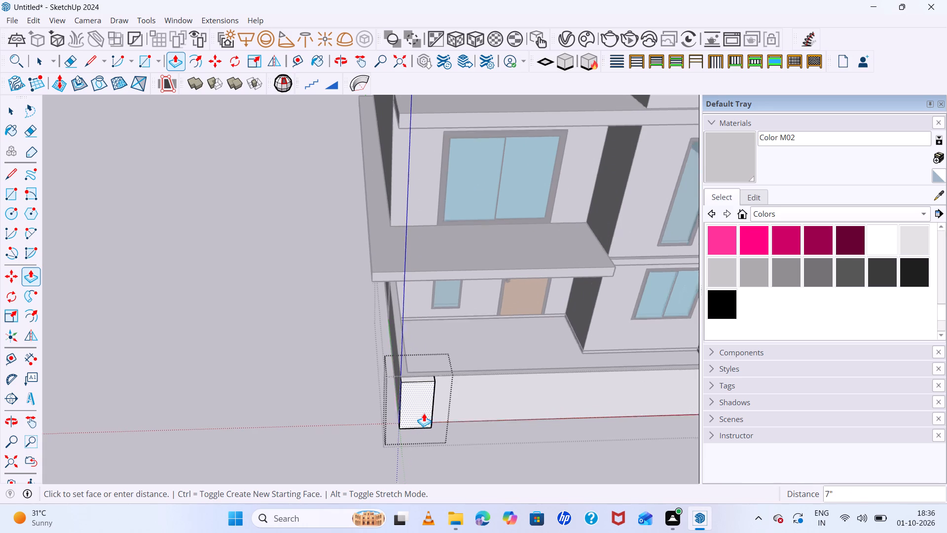
scroll(424, 413, "up", 6)
middle_click_drag(424, 413, 424, 480)
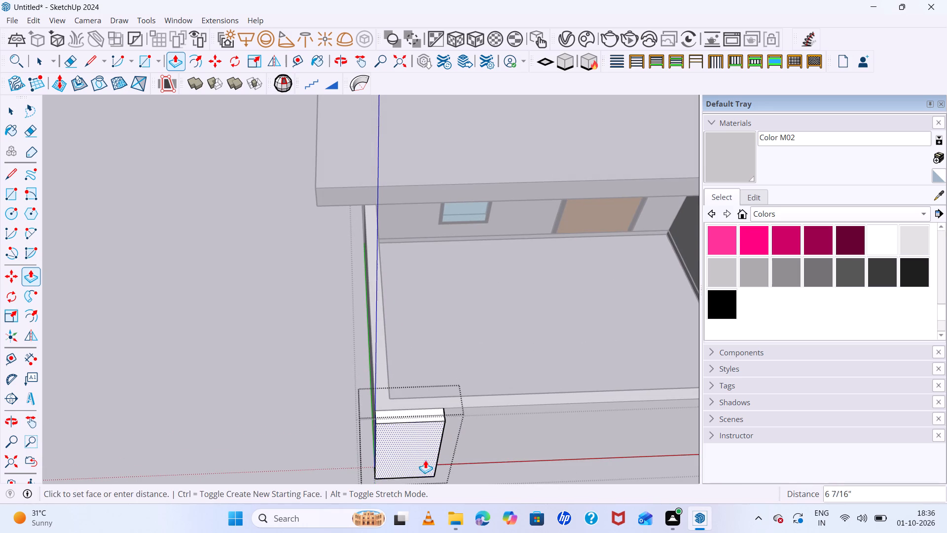
left_click(426, 458)
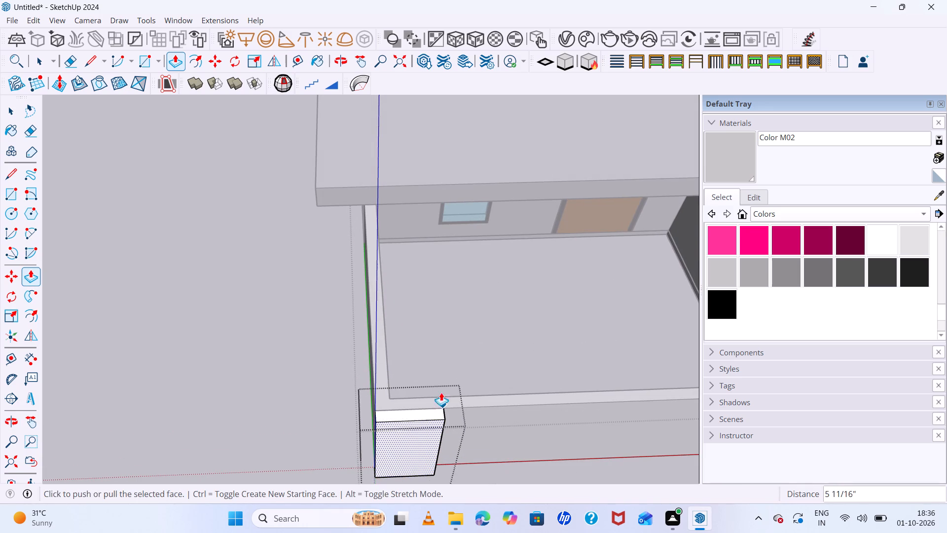
scroll(437, 388, "up", 4)
scroll(414, 420, "up", 6)
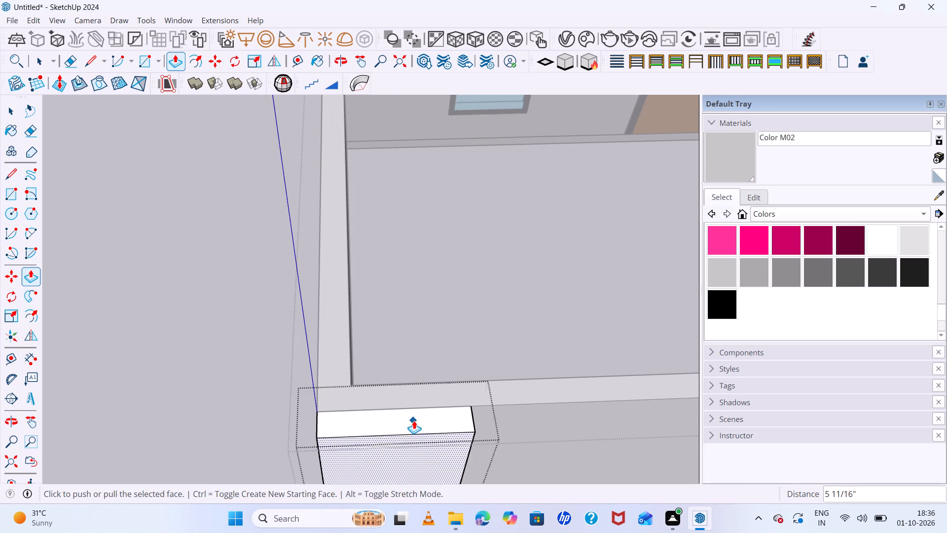
Push/Pull the corner pillar's top face up about 1' 7 1/4" above the front boundary wall.
key("space")
left_click(419, 424)
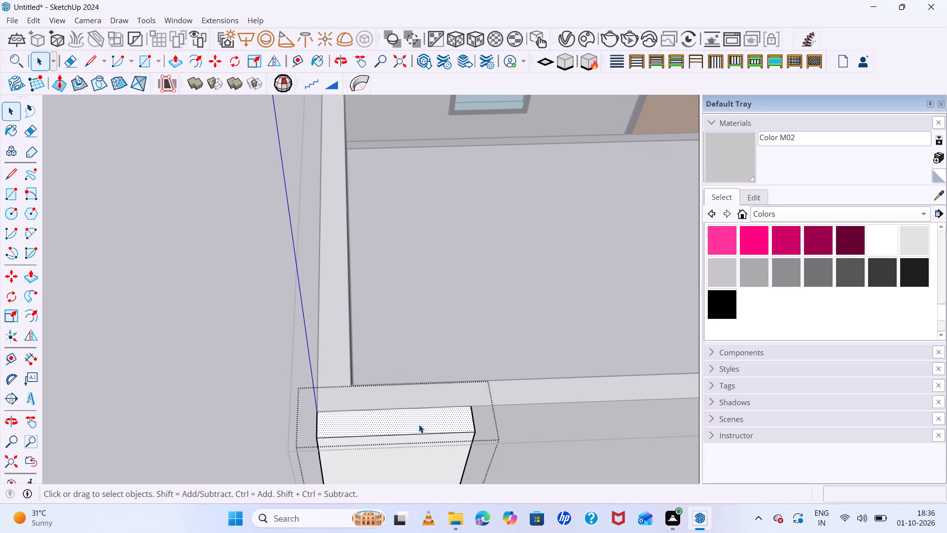
key("p")
left_click(419, 424)
scroll(426, 360, "down", 5)
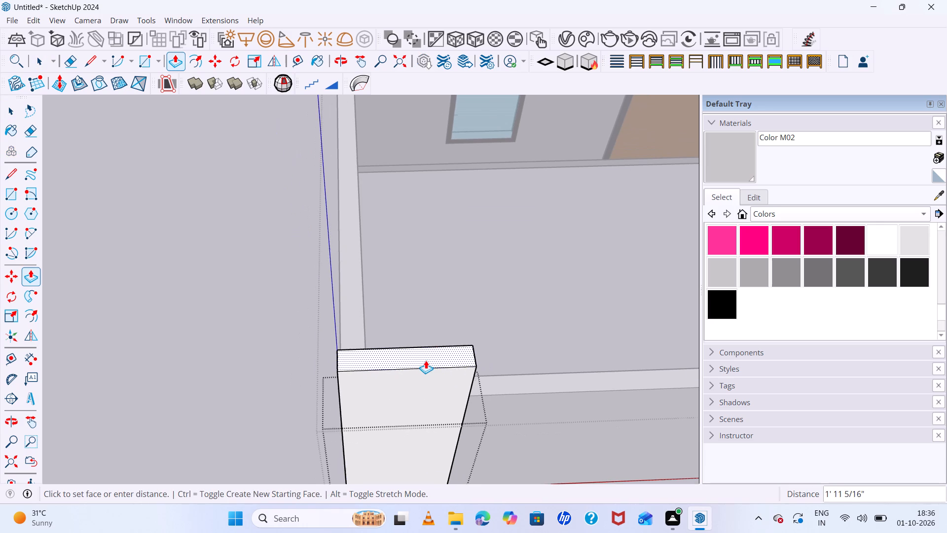
left_click(426, 370)
scroll(275, 306, "down", 10)
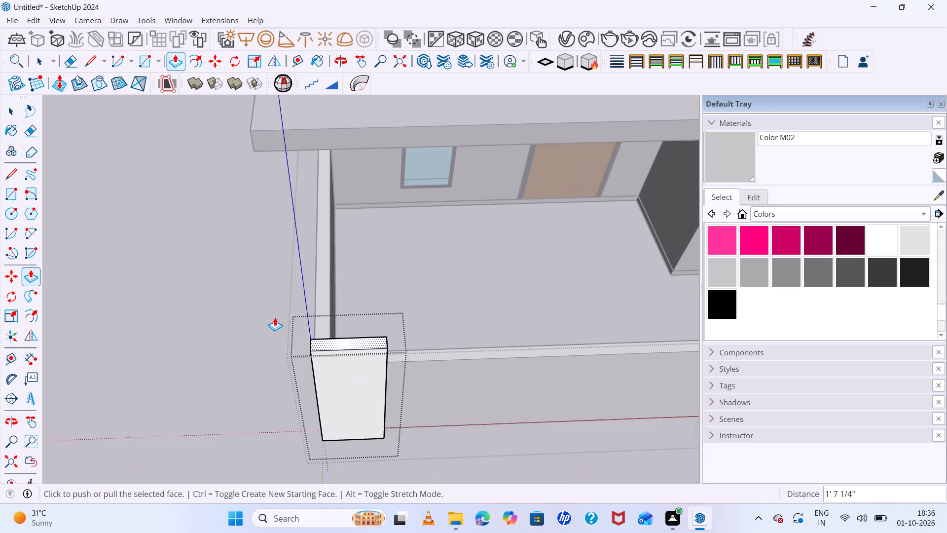
scroll(275, 317, "down", 6)
Select the whole corner pillar inside its group and copy it about 10' along the base of the front boundary wall.
middle_click_drag(388, 461, 399, 288)
key("space")
double_click(343, 295)
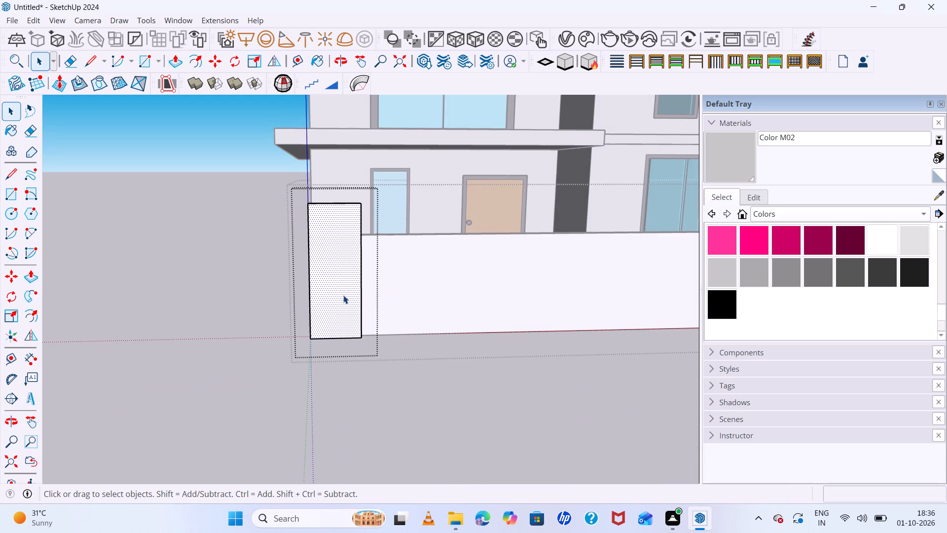
key("m")
middle_click_drag(440, 345, 413, 347)
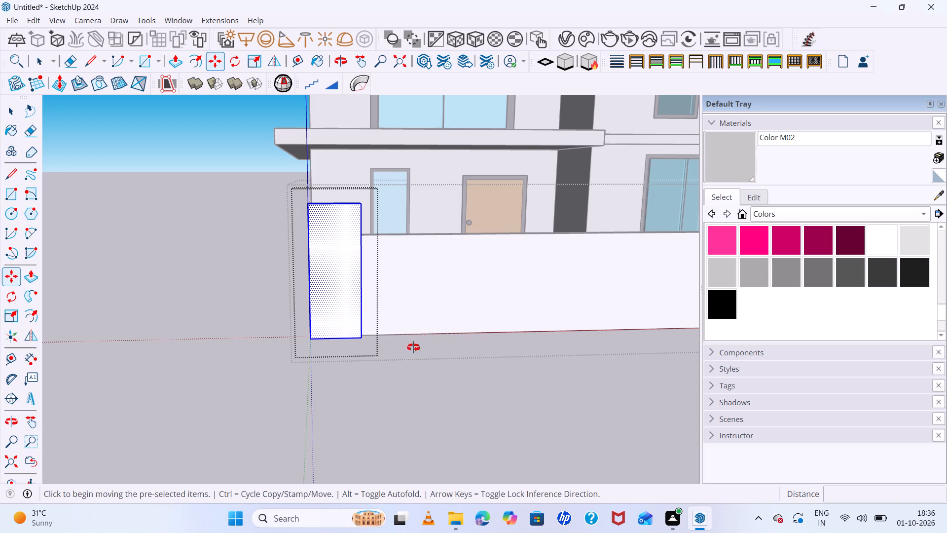
middle_click_drag(413, 347, 300, 366)
scroll(265, 340, "up", 5)
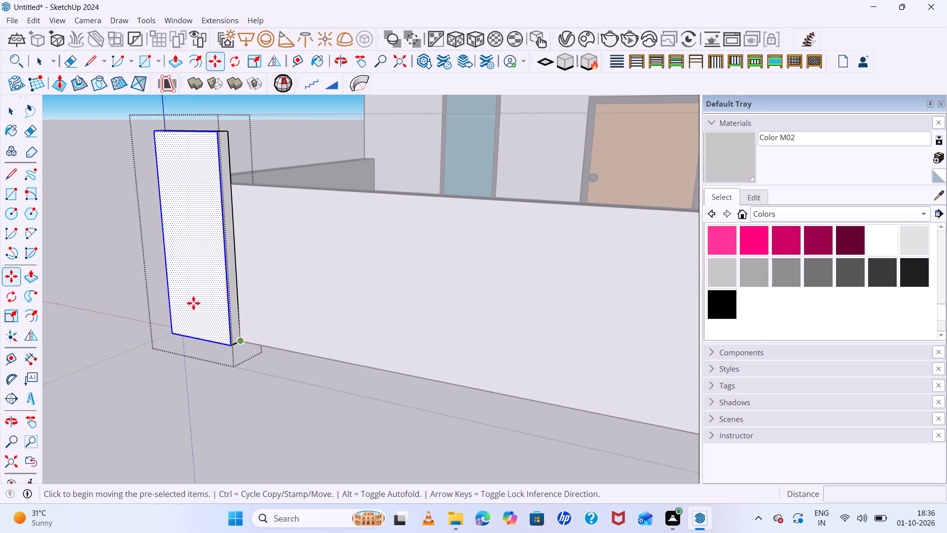
key("space")
left_click(140, 262)
triple_click(203, 261)
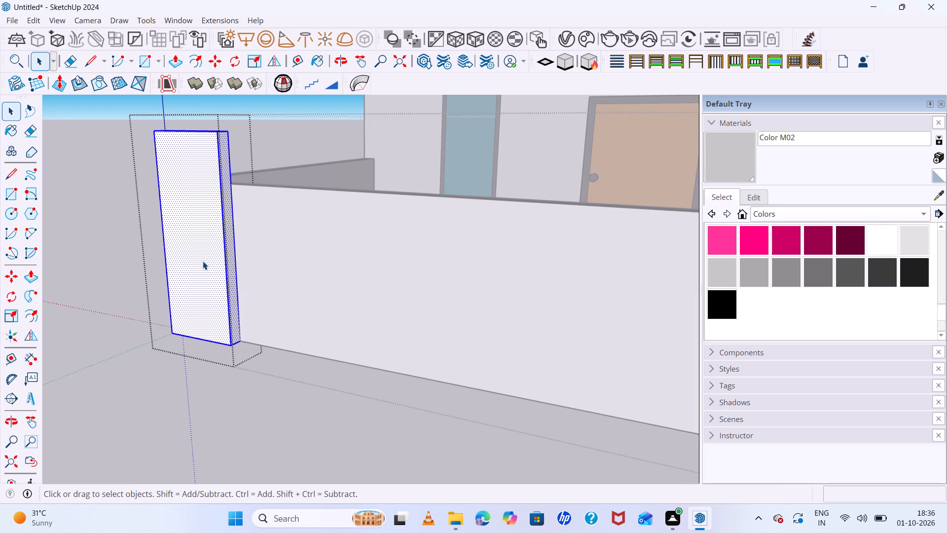
key("m")
scroll(287, 361, "up", 4)
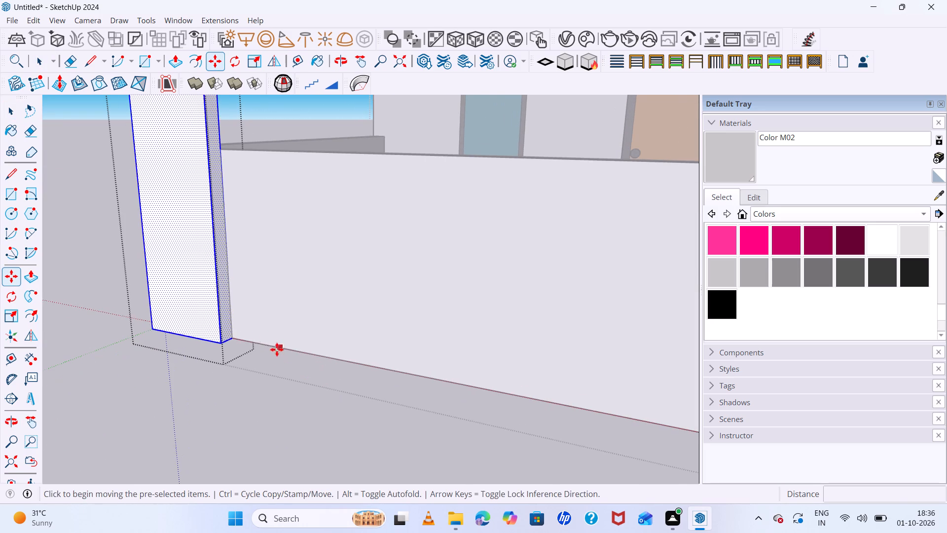
left_click(234, 334)
scroll(314, 381, "down", 5)
scroll(438, 415, "down", 6)
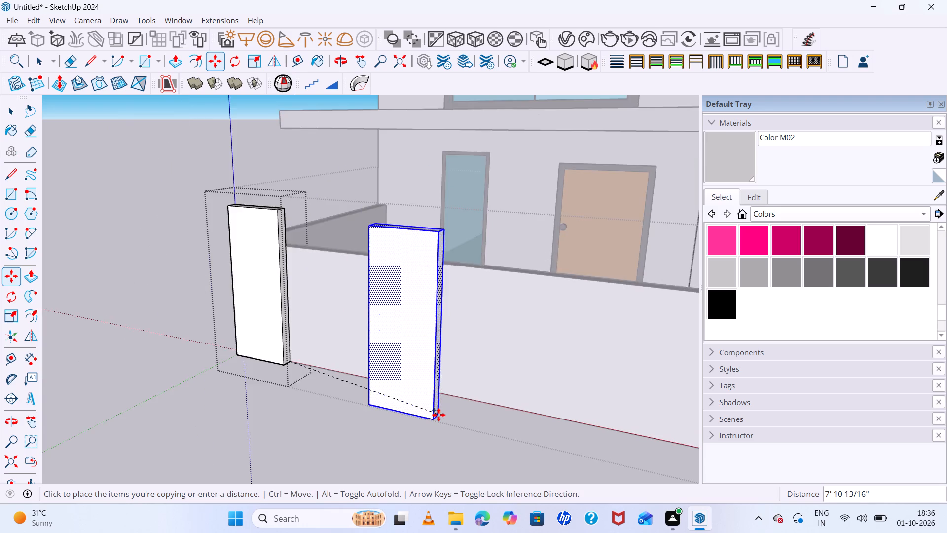
scroll(438, 415, "down", 4)
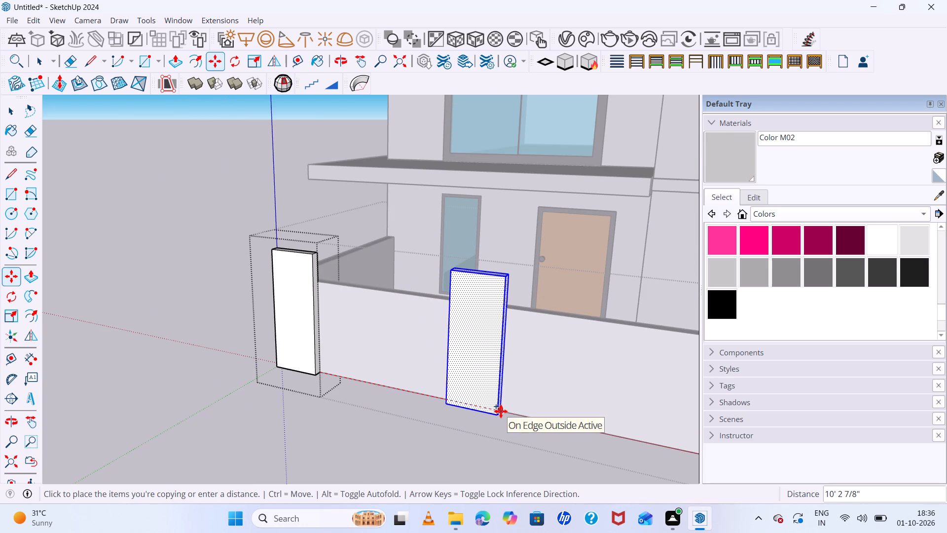
left_click(509, 417)
Copy the second pillar about 6' 8 1/4" further along the front boundary wall to make a third pillar.
scroll(311, 379, "down", 12)
middle_click_drag(401, 404, 285, 321)
scroll(338, 340, "up", 5)
scroll(333, 383, "up", 5)
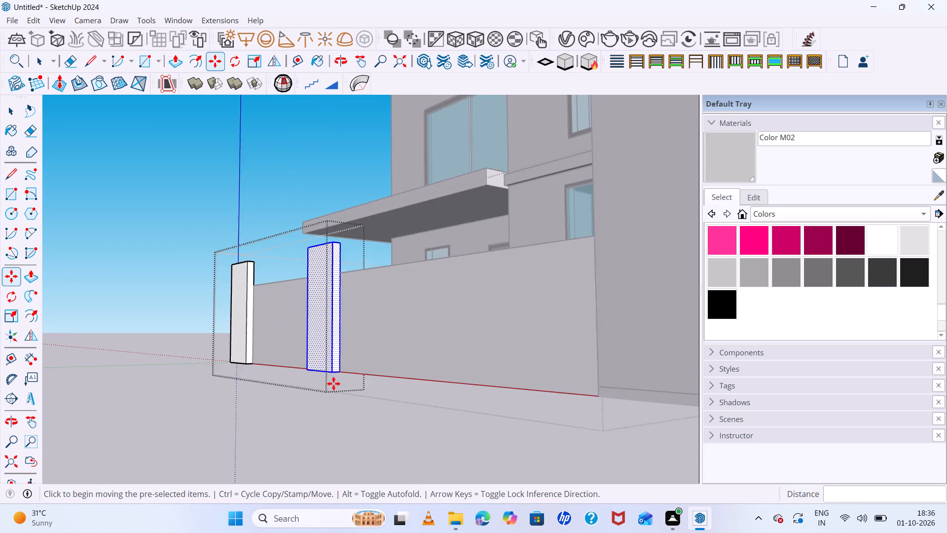
scroll(333, 383, "up", 1)
left_click(338, 371)
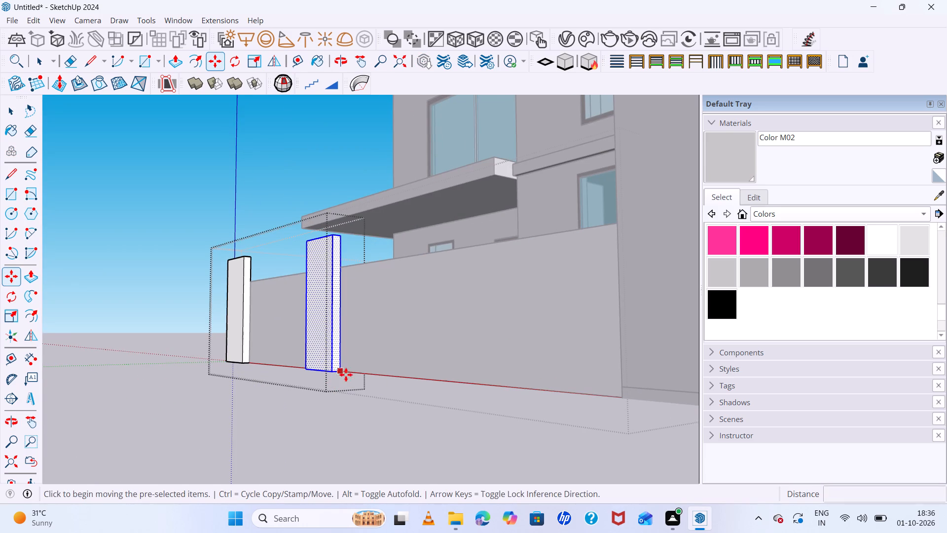
scroll(401, 401, "down", 4)
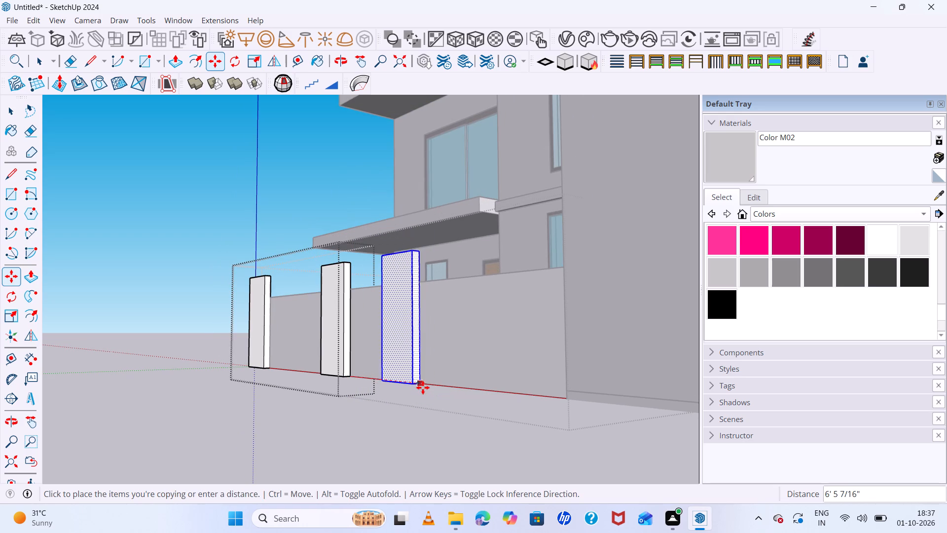
left_click(423, 386)
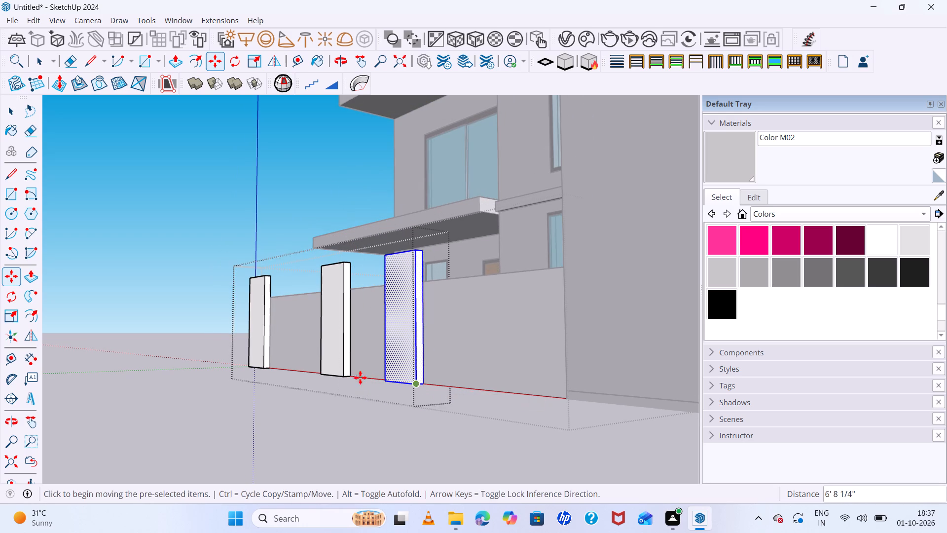
scroll(340, 373, "down", 12)
middle_click_drag(340, 387, 413, 484)
scroll(397, 381, "up", 11)
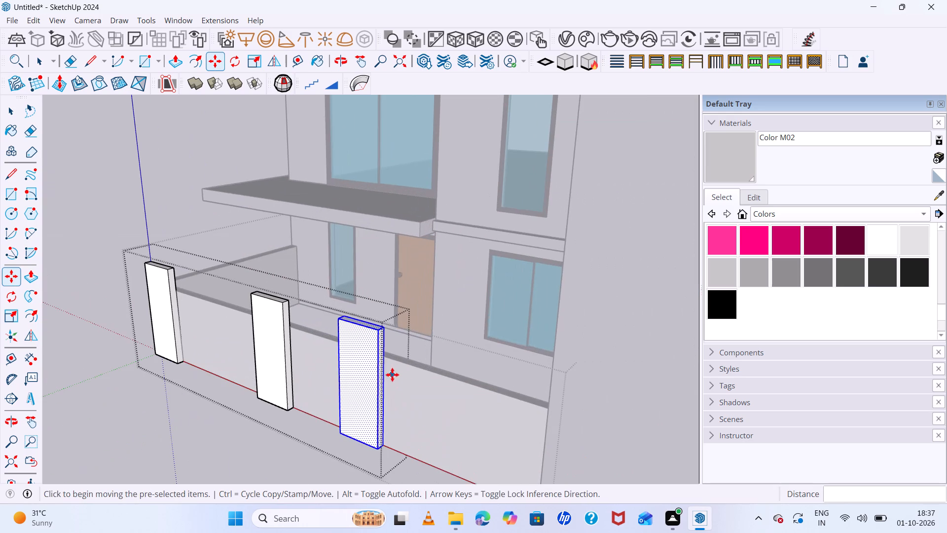
Push/Pull the third pillar's outer side face inward about 1' to narrow the pillar.
key("space")
scroll(373, 365, "up", 5)
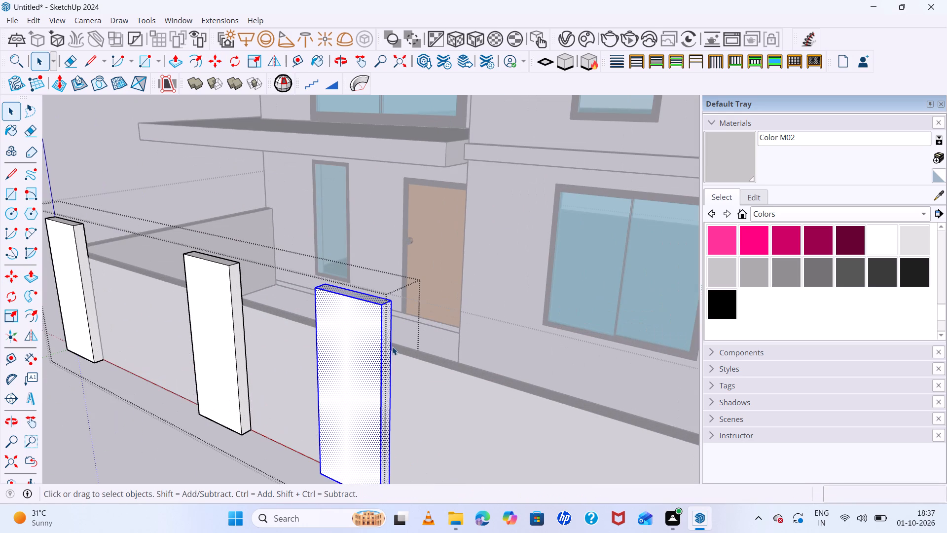
left_click(387, 347)
key("p")
left_click(387, 347)
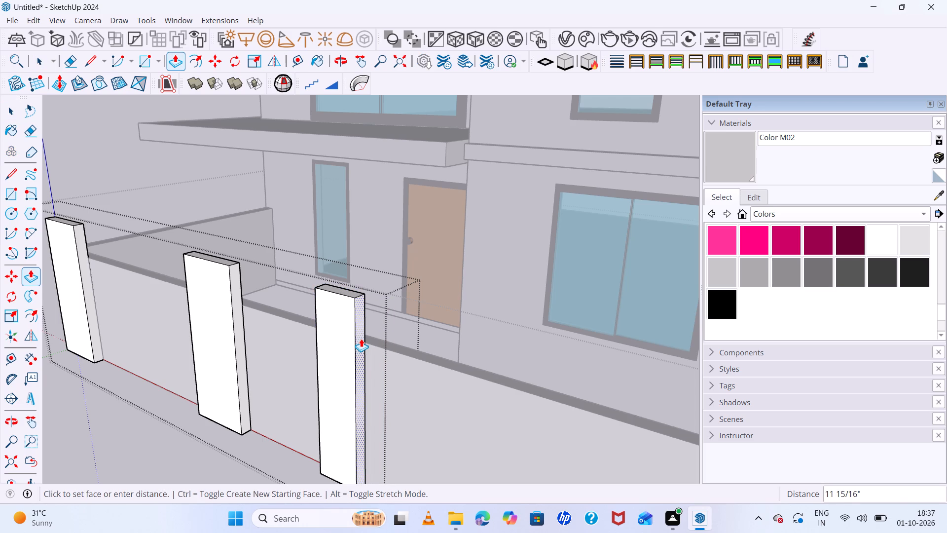
left_click(361, 339)
scroll(335, 348, "down", 12)
middle_click_drag(314, 370, 493, 330)
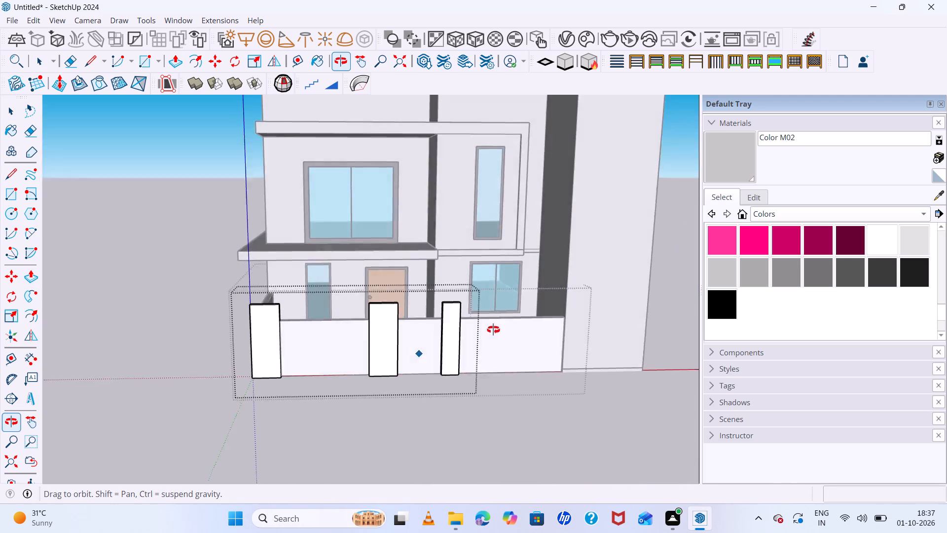
middle_click_drag(493, 330, 499, 274)
Exit the pillar group and the enclosing boundary wall group, returning to the whole model.
key("space")
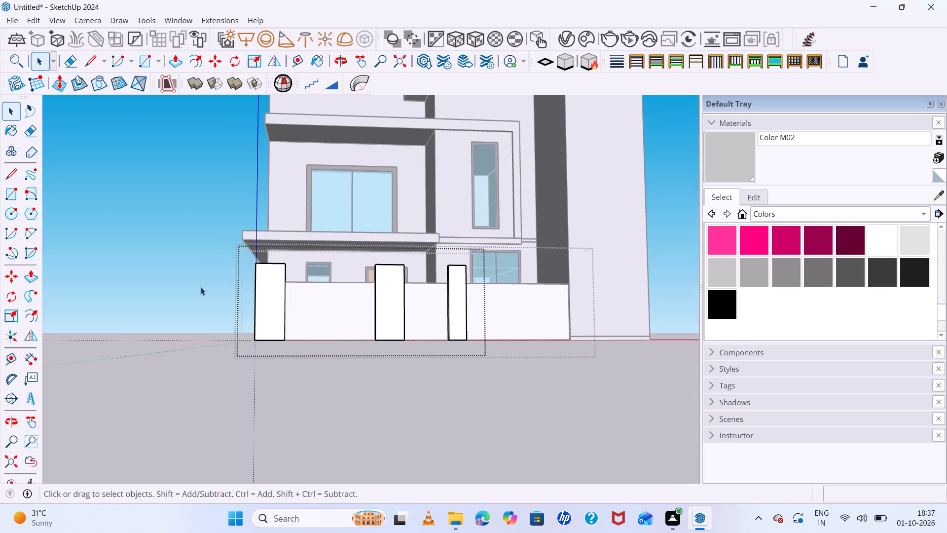
left_click(200, 287)
scroll(342, 341, "up", 9)
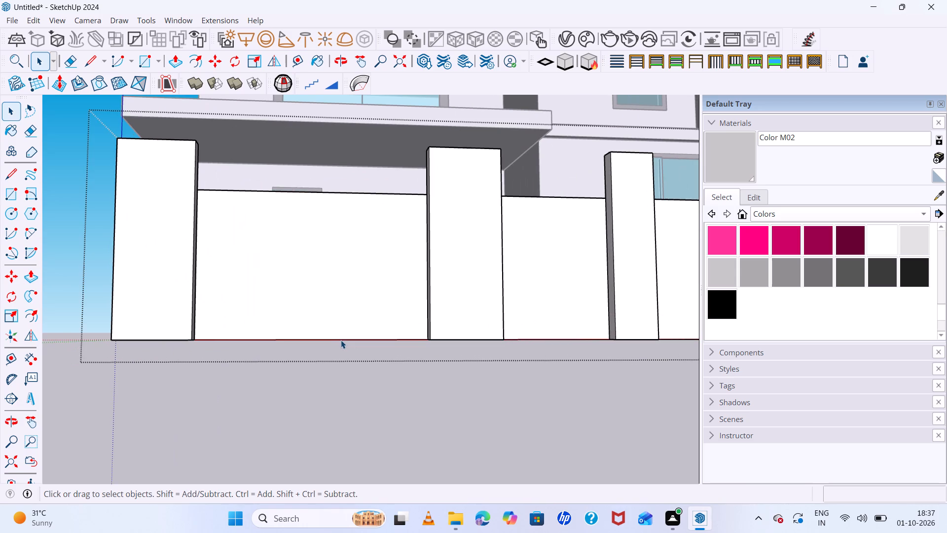
scroll(341, 340, "down", 15)
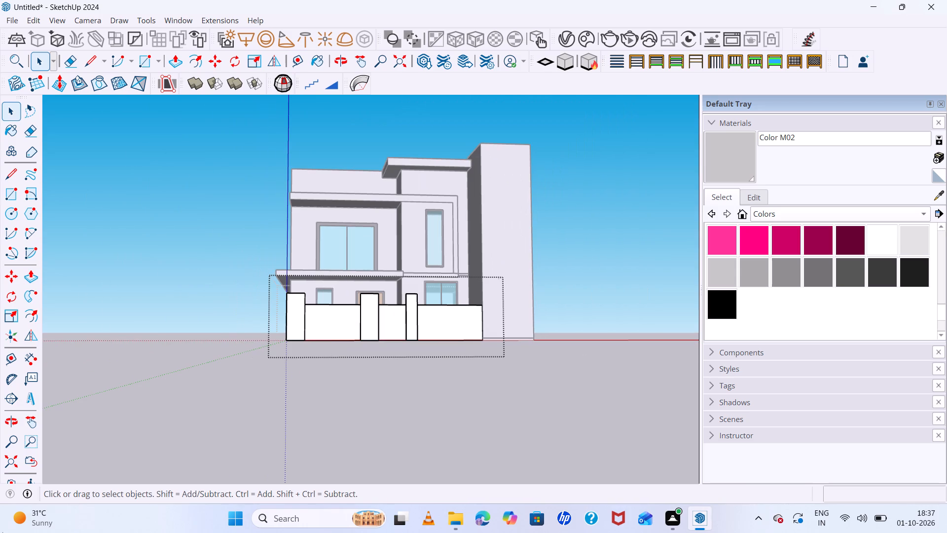
middle_click_drag(381, 184, 381, 191)
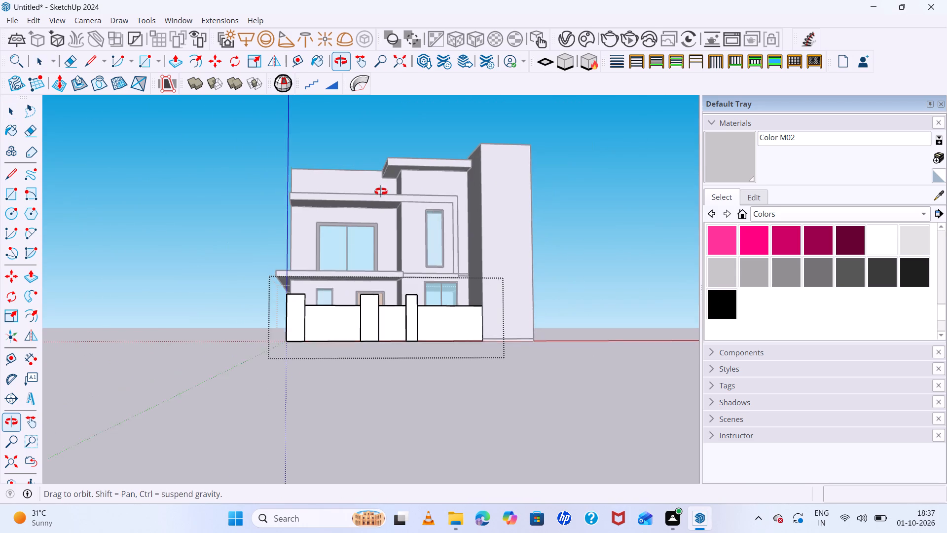
middle_click_drag(381, 191, 401, 162)
scroll(443, 220, "up", 2)
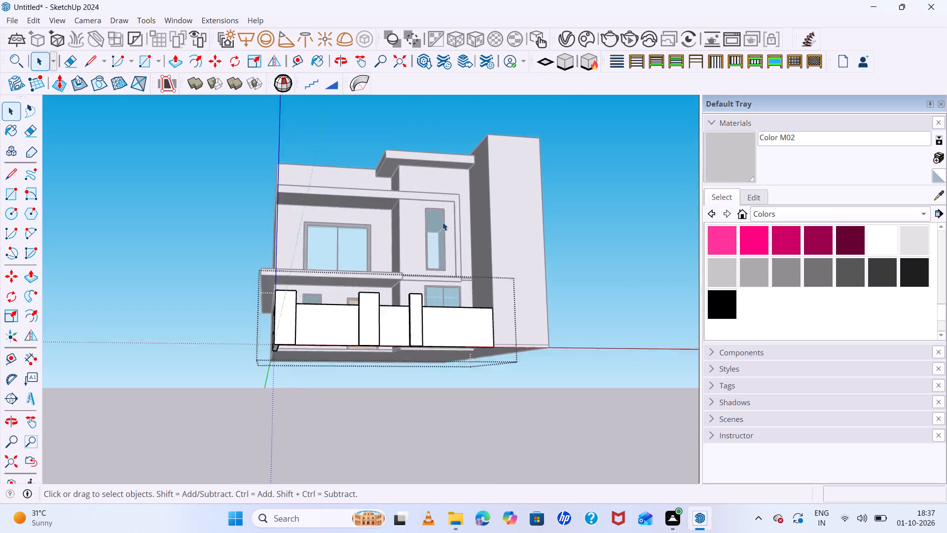
scroll(442, 222, "up", 4)
left_click(647, 217)
scroll(647, 217, "down", 6)
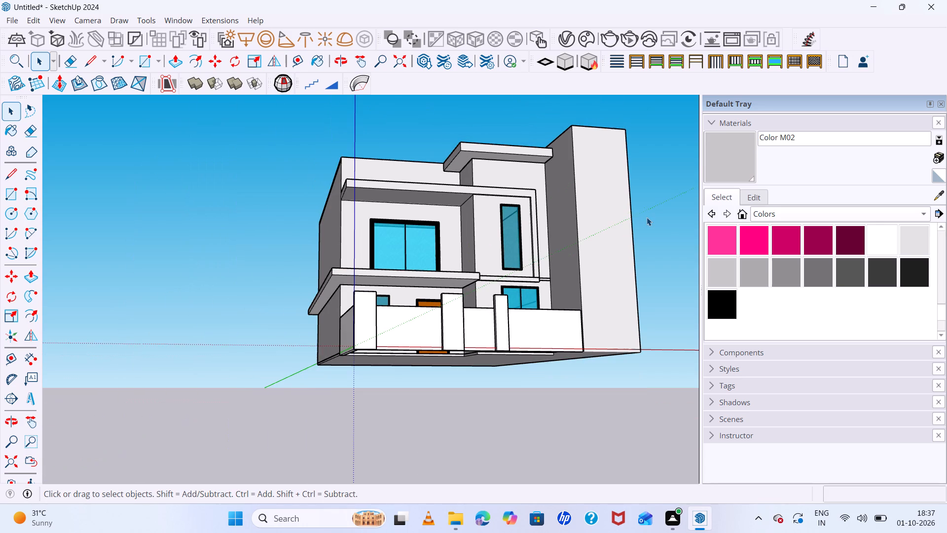
Draw a ground rectangle about 17' 3 7/8" by 13' 2 5/16" across the open underside of the forecourt below the front door.
middle_click_drag(336, 275, 306, 411)
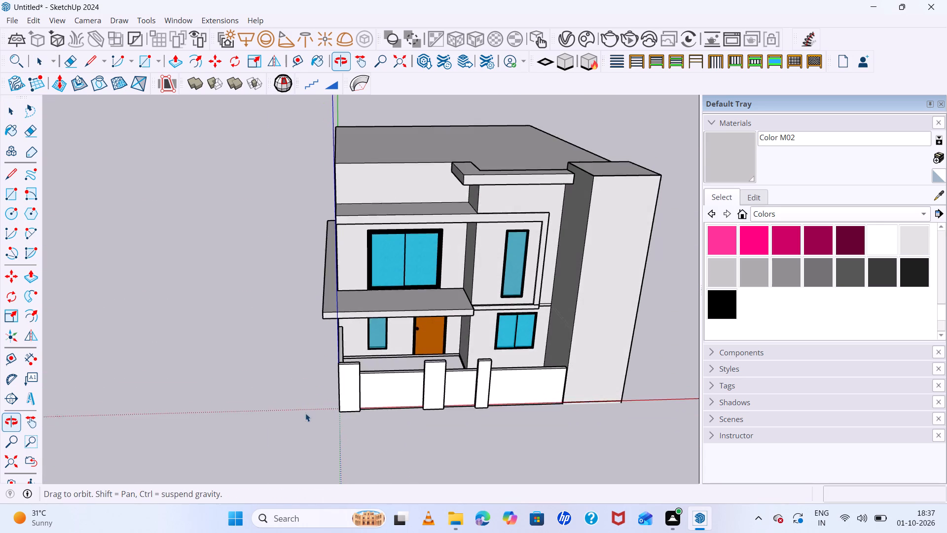
scroll(514, 377, "up", 7)
middle_click_drag(509, 377, 467, 114)
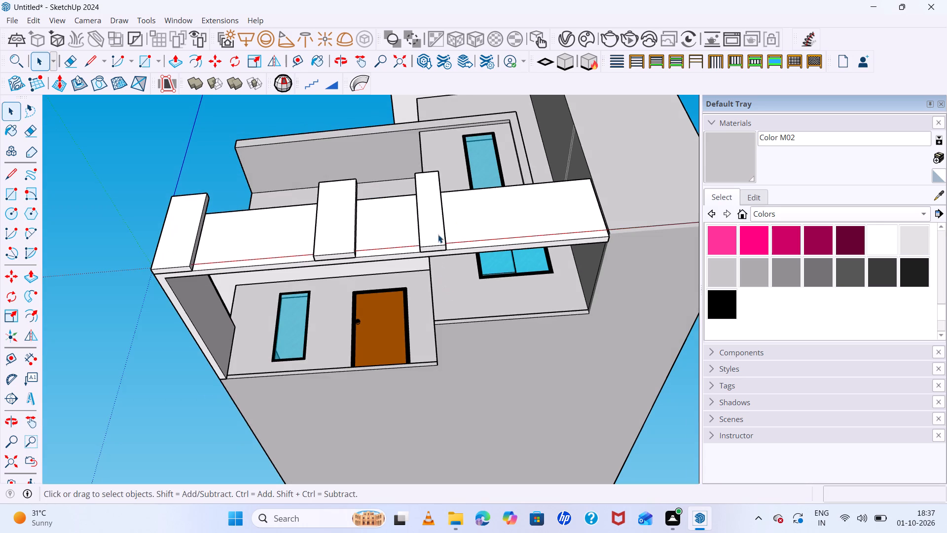
middle_click_drag(433, 195, 432, 190)
scroll(441, 259, "up", 1)
middle_click_drag(441, 259, 430, 183)
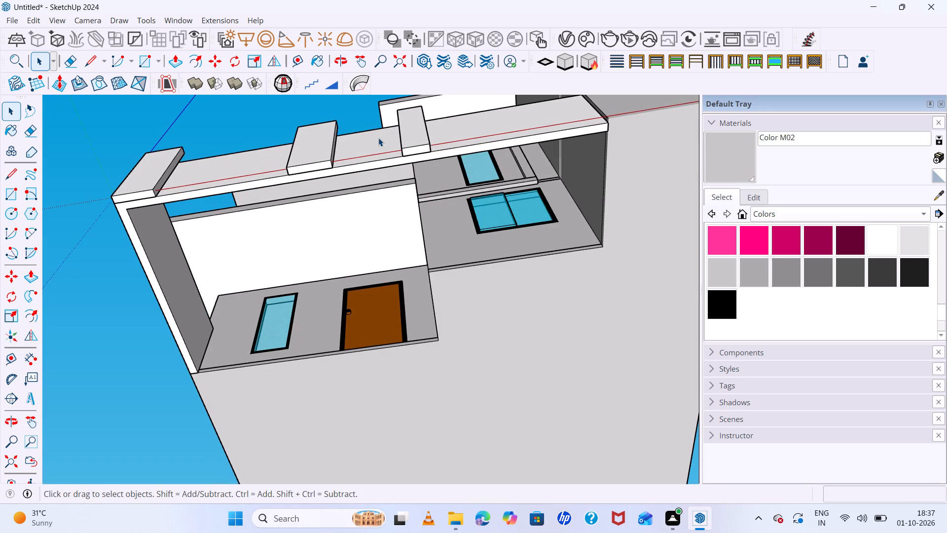
key("r")
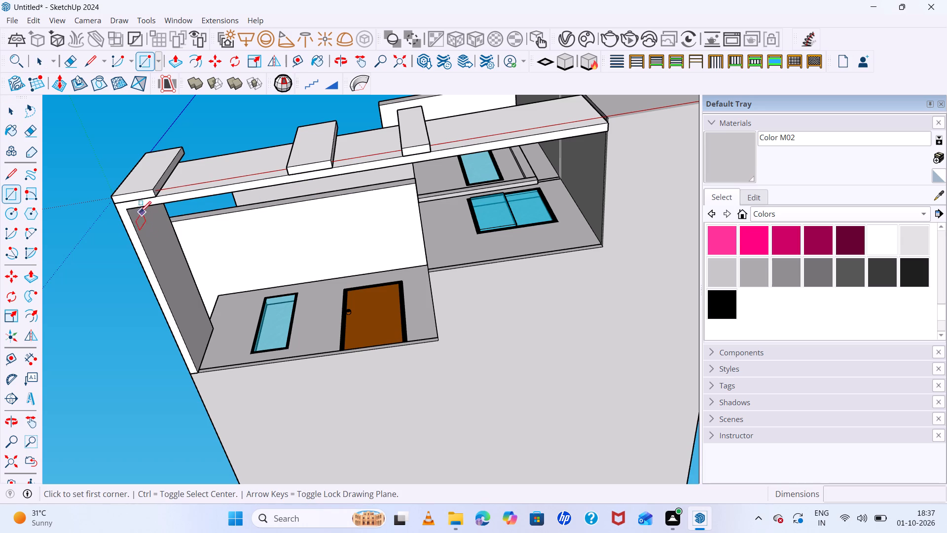
left_click(127, 208)
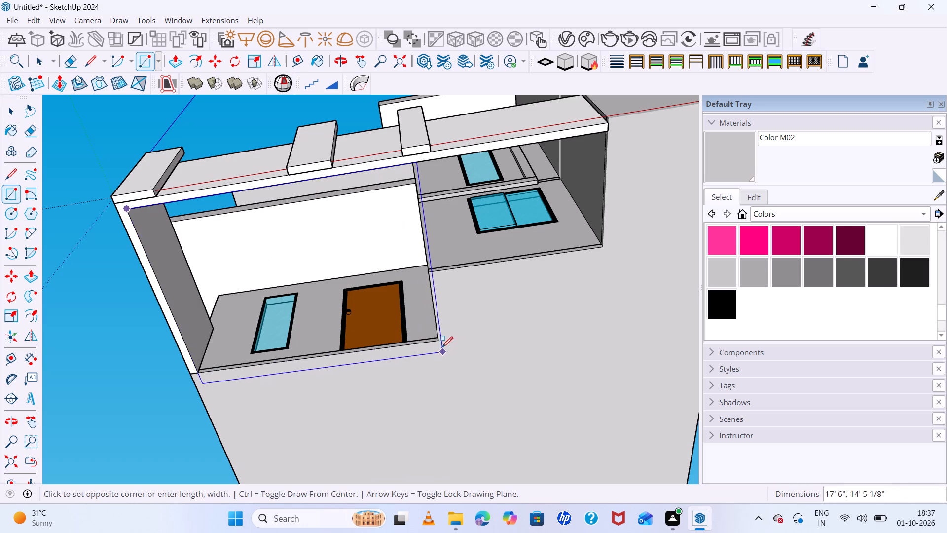
left_click(439, 342)
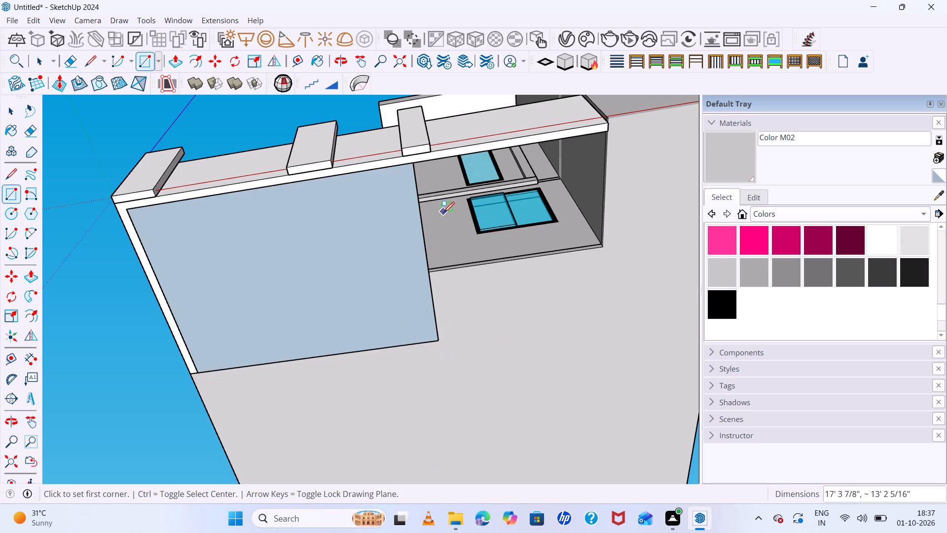
Draw an adjoining ground rectangle about 10' 11" by 7' 6 3/16" over the remaining forecourt opening below the ground-floor window.
left_click(409, 165)
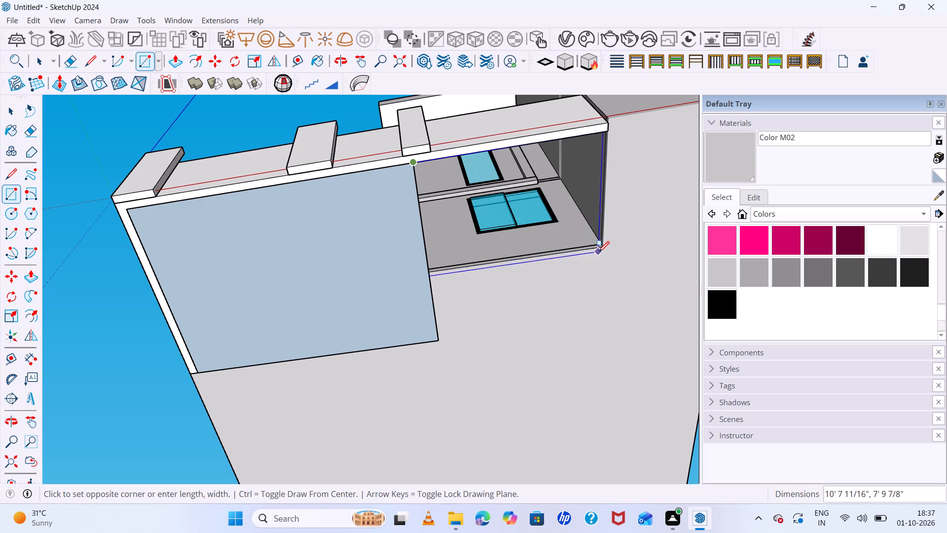
left_click(604, 248)
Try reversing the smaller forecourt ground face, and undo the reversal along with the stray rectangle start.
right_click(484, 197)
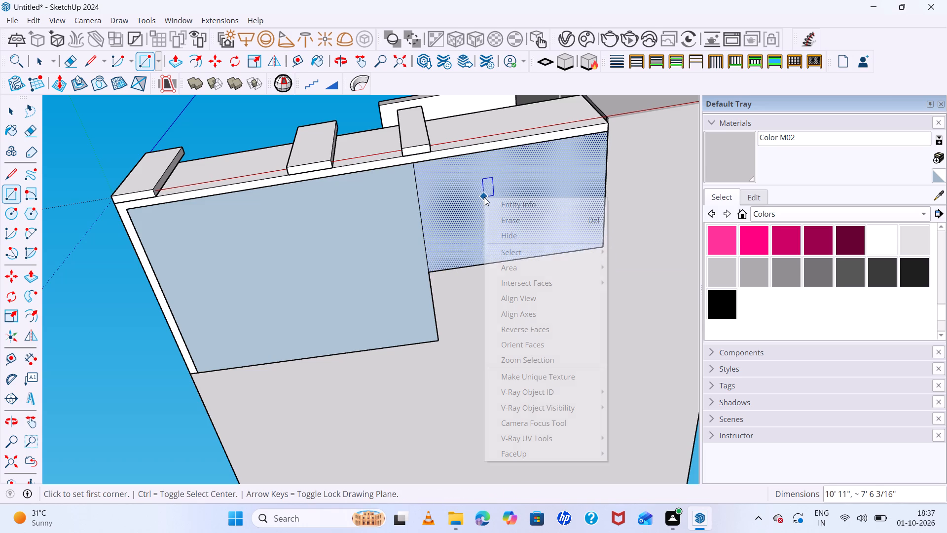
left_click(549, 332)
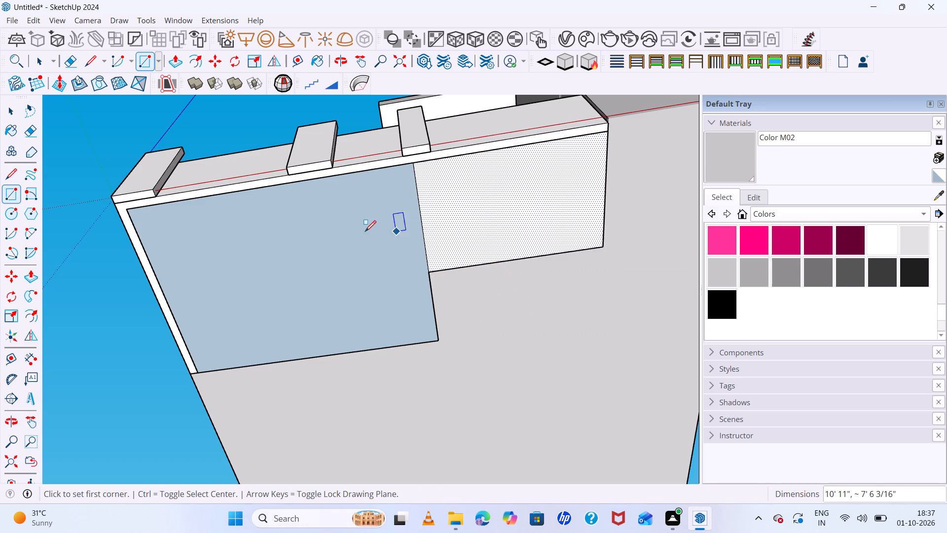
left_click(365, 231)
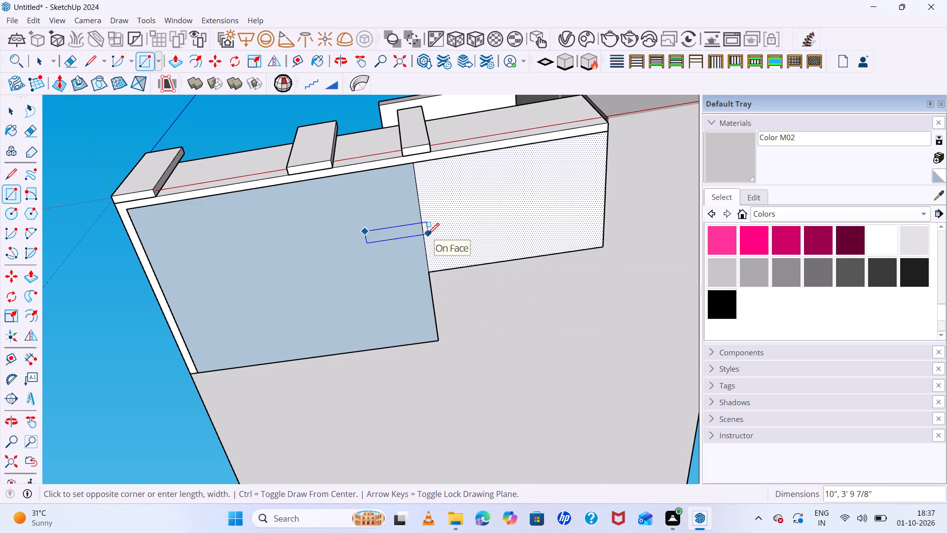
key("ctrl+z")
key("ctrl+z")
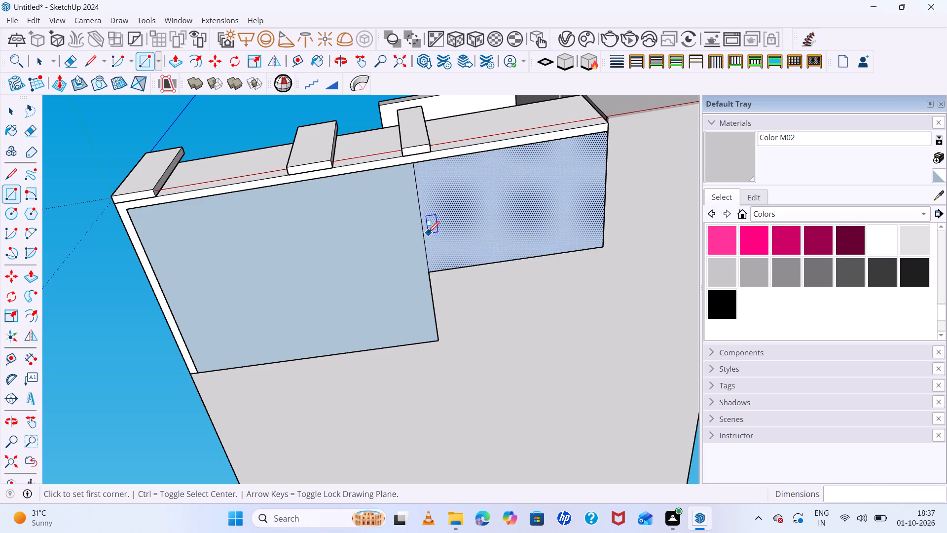
Erase the shared edge dividing the two forecourt ground faces.
scroll(355, 171, "down", 5)
middle_click_drag(348, 180, 364, 480)
middle_click_drag(420, 178, 402, 381)
scroll(401, 376, "up", 1)
scroll(477, 383, "up", 7)
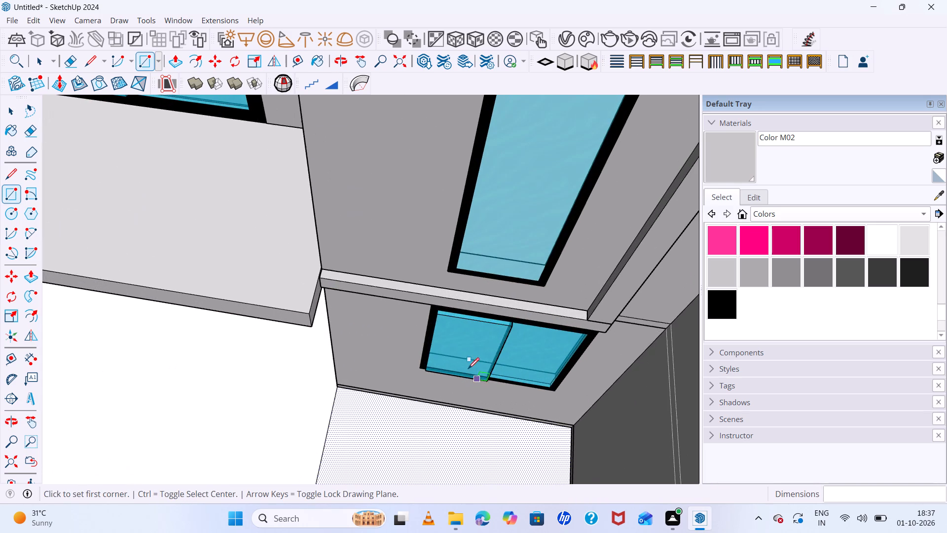
key("Escape")
key("e")
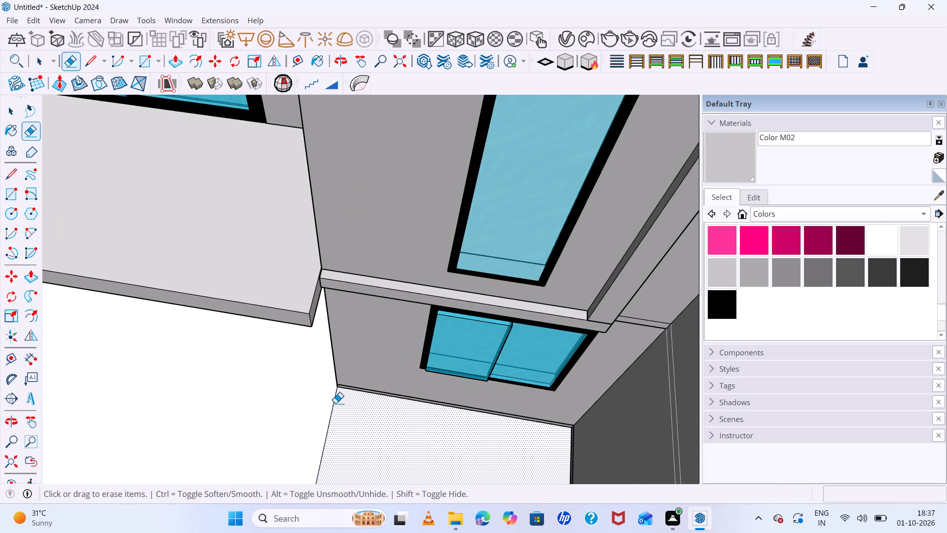
left_click(335, 403)
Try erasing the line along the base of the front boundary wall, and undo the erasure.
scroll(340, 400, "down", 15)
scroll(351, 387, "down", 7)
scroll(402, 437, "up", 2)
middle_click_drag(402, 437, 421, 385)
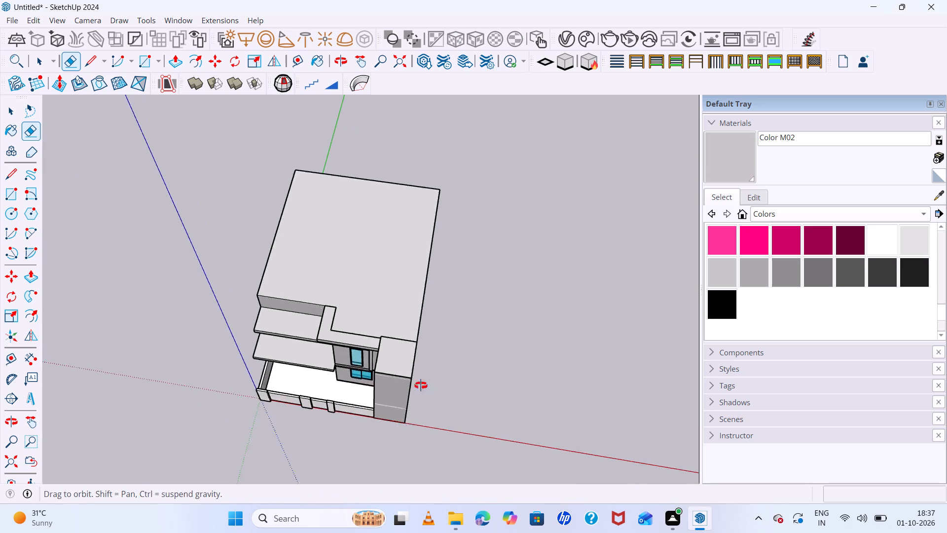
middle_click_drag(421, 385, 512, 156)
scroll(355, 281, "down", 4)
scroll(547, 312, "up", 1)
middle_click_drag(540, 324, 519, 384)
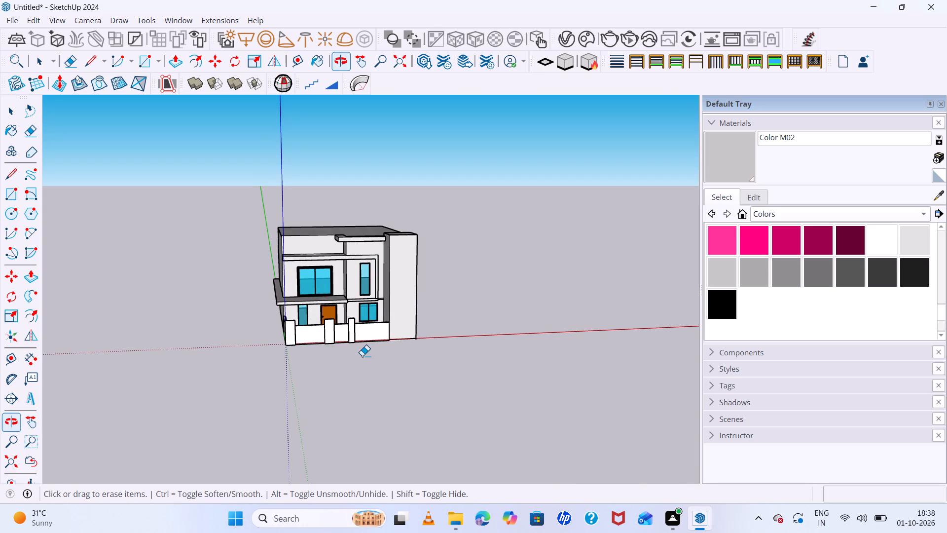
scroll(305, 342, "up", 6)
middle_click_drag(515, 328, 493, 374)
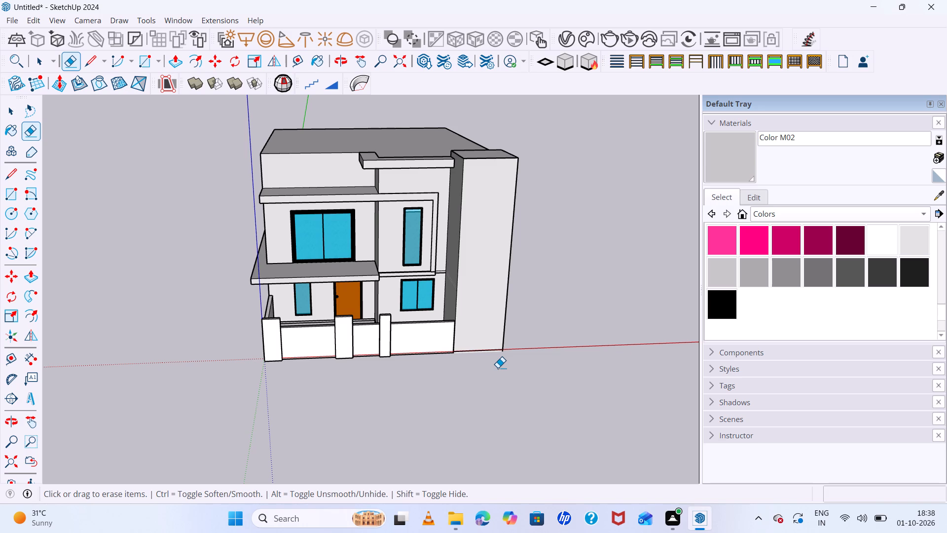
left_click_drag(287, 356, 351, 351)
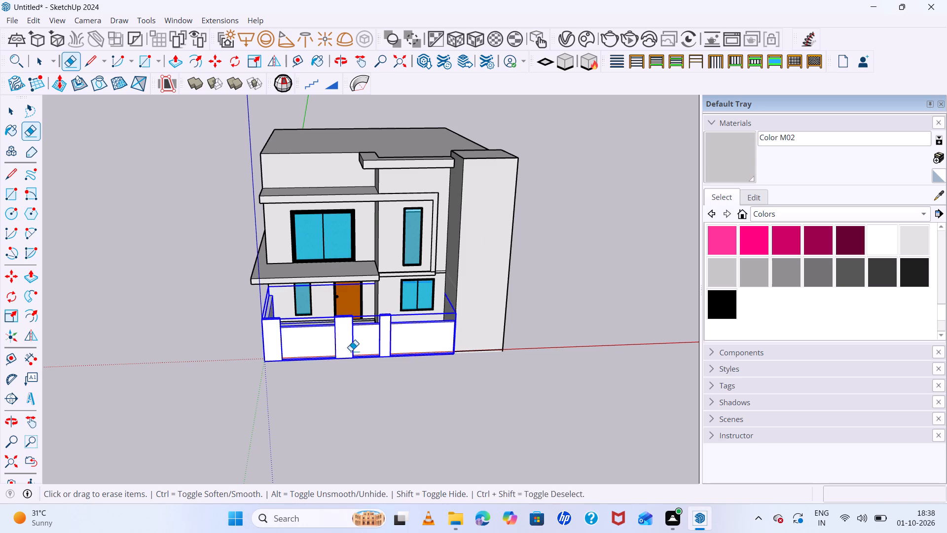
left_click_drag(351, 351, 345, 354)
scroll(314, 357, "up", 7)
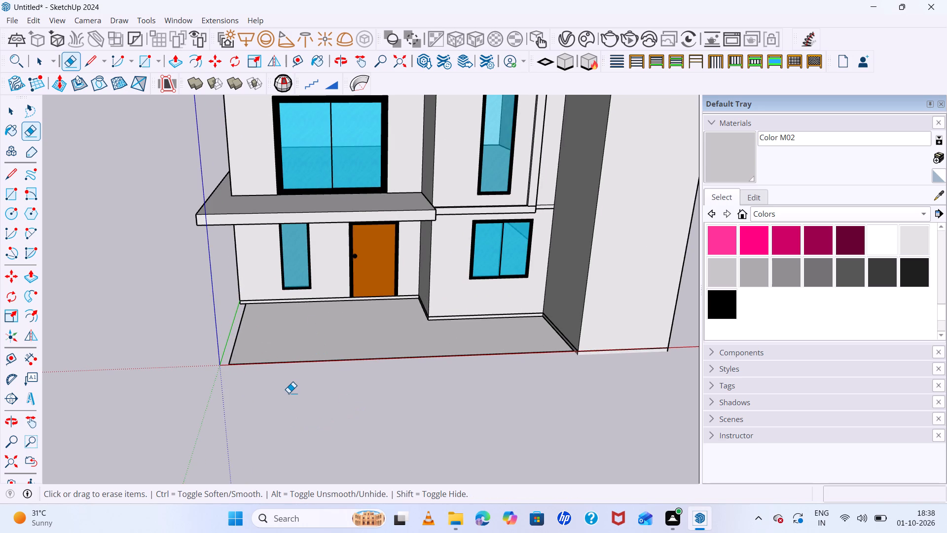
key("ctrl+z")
Open the boundary wall group for editing from its front wall section beside the corner pillar.
key("space")
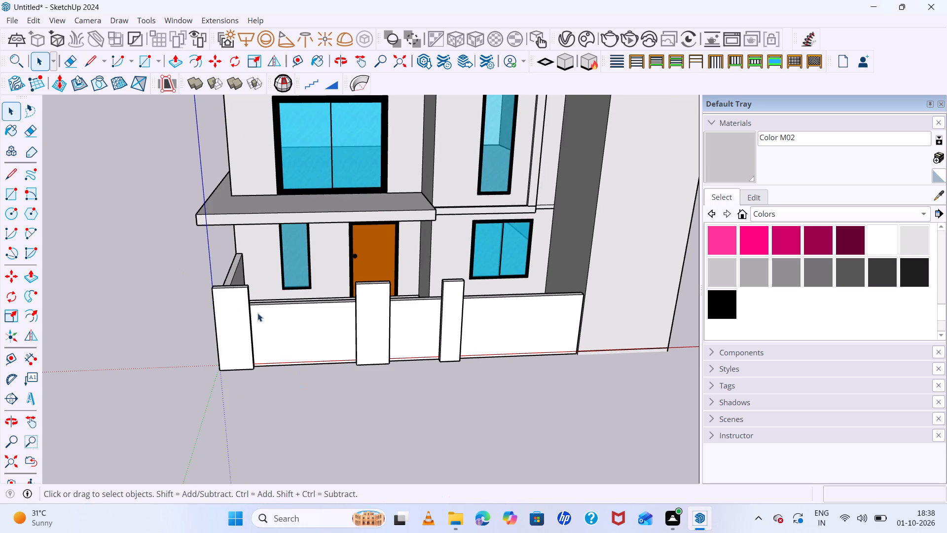
middle_click_drag(328, 325, 311, 242)
scroll(311, 242, "up", 7)
middle_click_drag(288, 276, 297, 305)
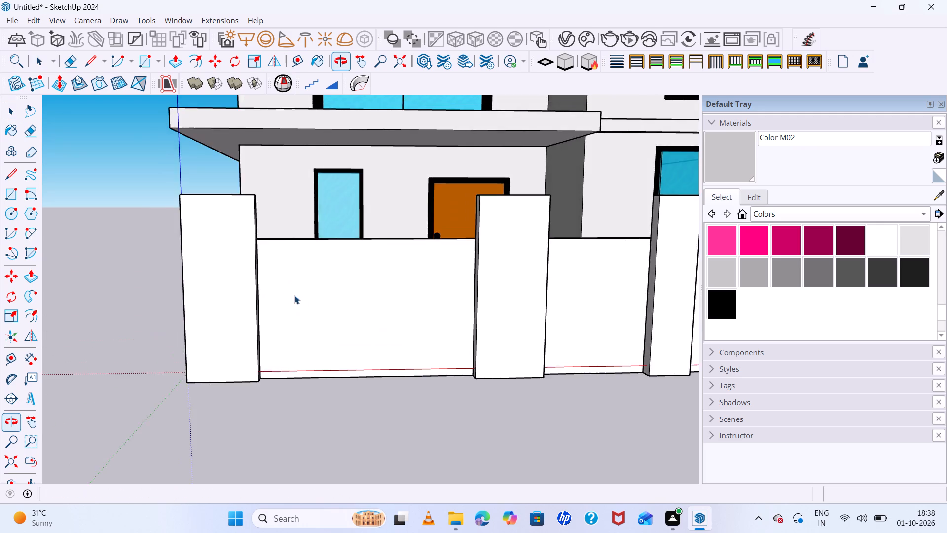
scroll(291, 285, "up", 5)
scroll(291, 285, "down", 5)
middle_click_drag(279, 342, 197, 345)
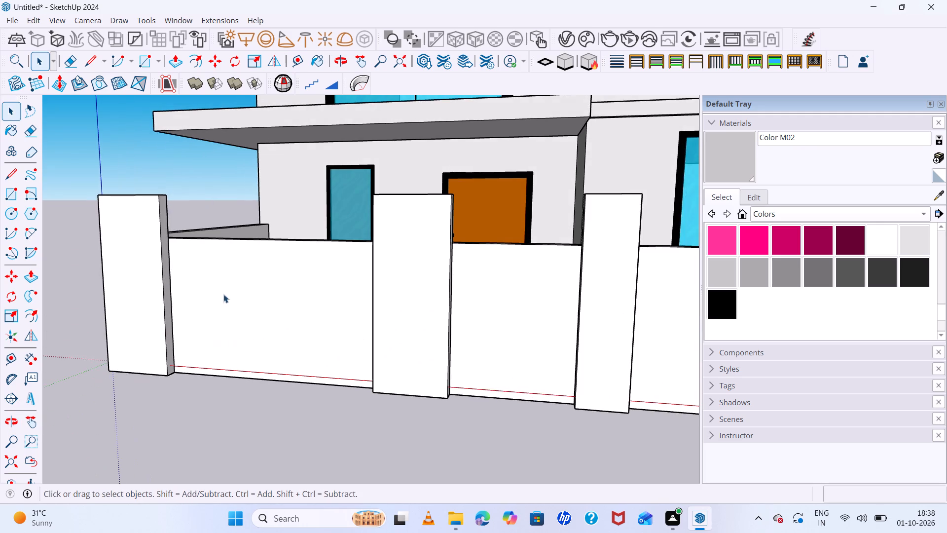
scroll(223, 292, "up", 5)
left_click(181, 276)
scroll(181, 276, "up", 5)
double_click(181, 276)
scroll(181, 276, "down", 6)
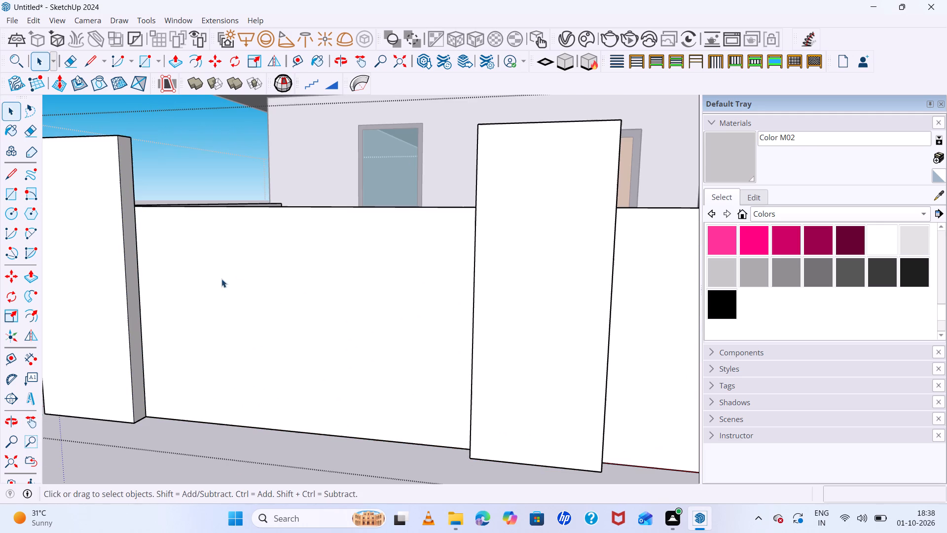
Draw a rectangle about 8' 1" by 5' over the front wall between the corner pillar and the middle pillar, and select its face with edges.
left_click(234, 282)
key("r")
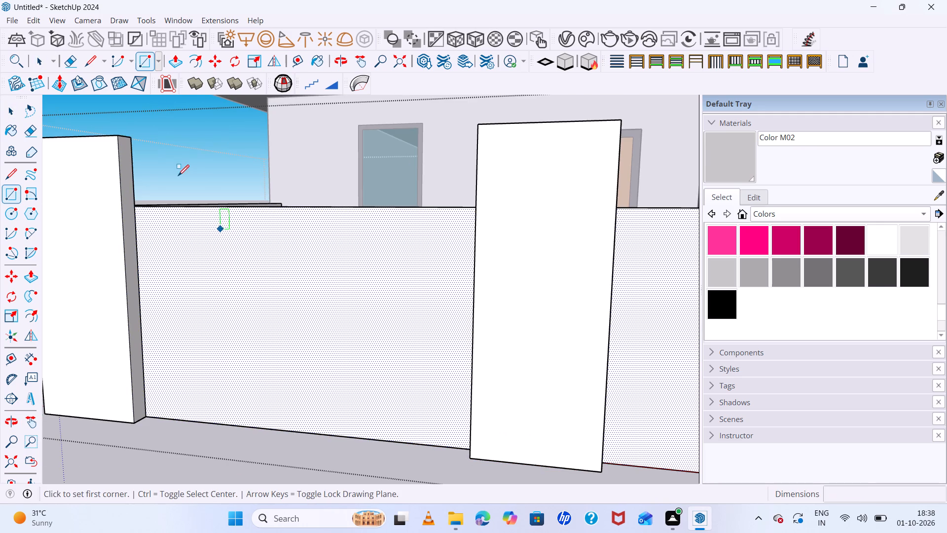
left_click(134, 210)
scroll(354, 296, "down", 7)
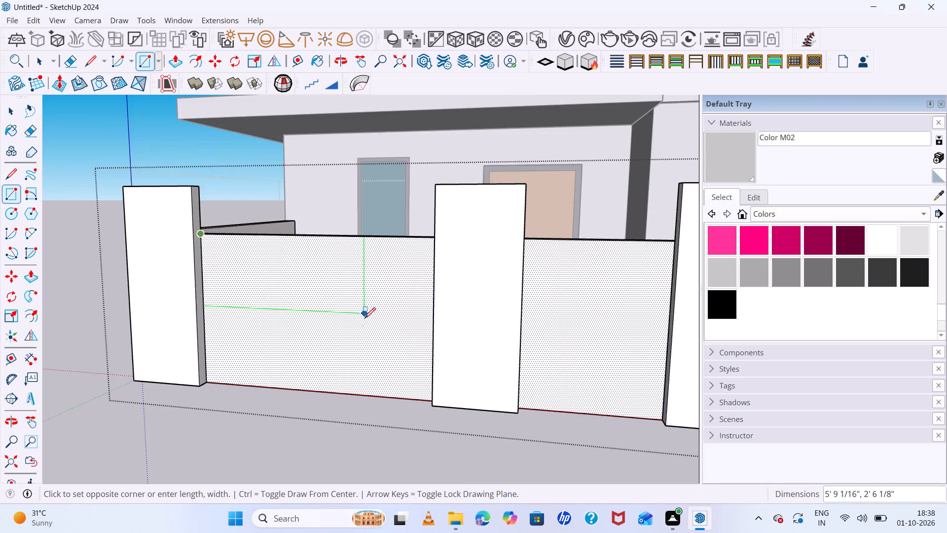
scroll(364, 318, "down", 3)
middle_click_drag(390, 386, 465, 378)
scroll(477, 373, "up", 8)
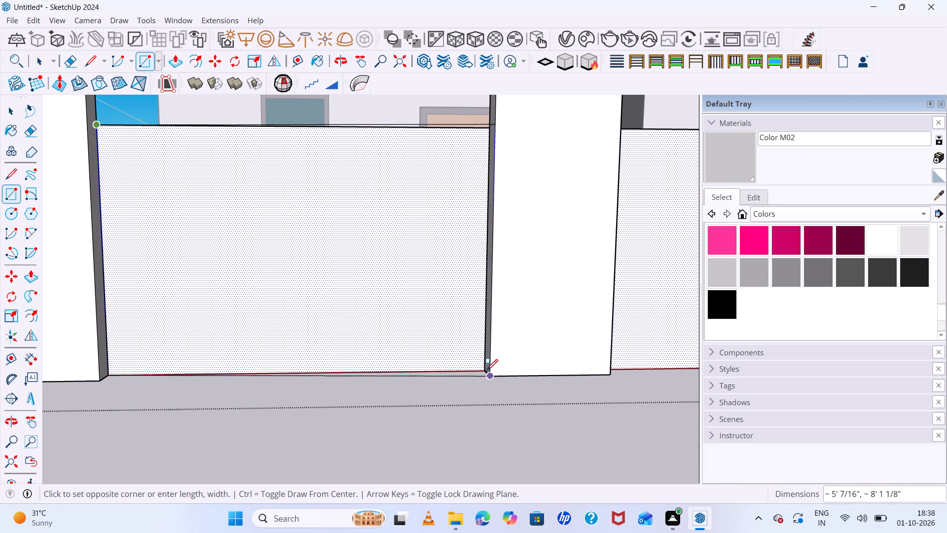
left_click(482, 372)
key("space")
double_click(329, 242)
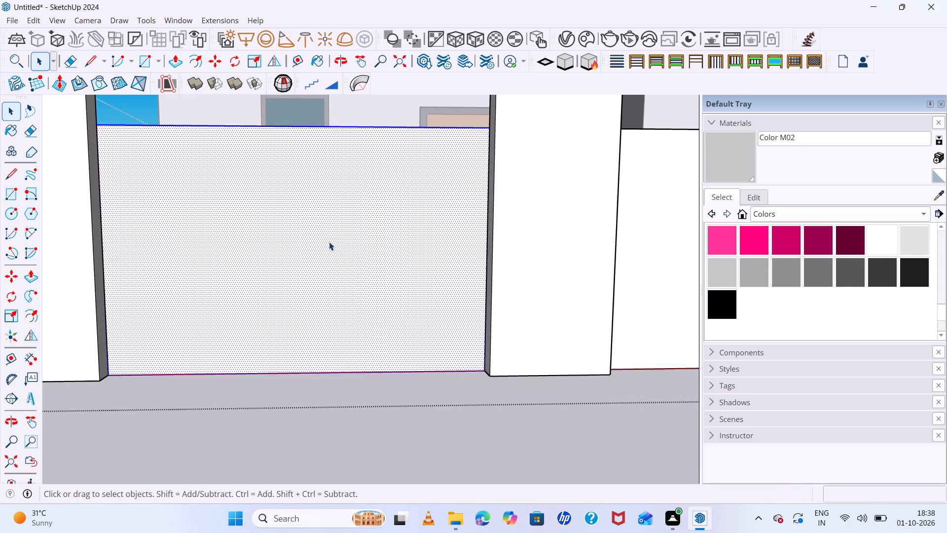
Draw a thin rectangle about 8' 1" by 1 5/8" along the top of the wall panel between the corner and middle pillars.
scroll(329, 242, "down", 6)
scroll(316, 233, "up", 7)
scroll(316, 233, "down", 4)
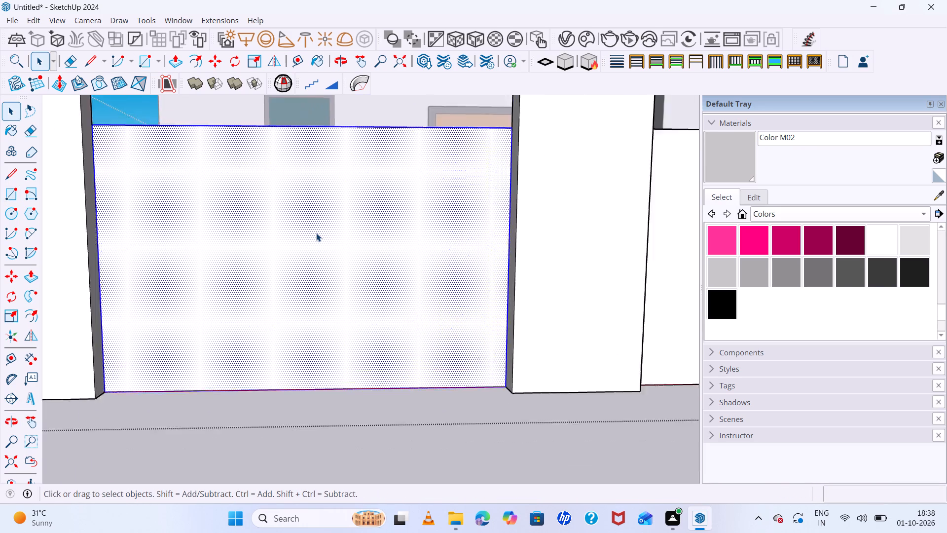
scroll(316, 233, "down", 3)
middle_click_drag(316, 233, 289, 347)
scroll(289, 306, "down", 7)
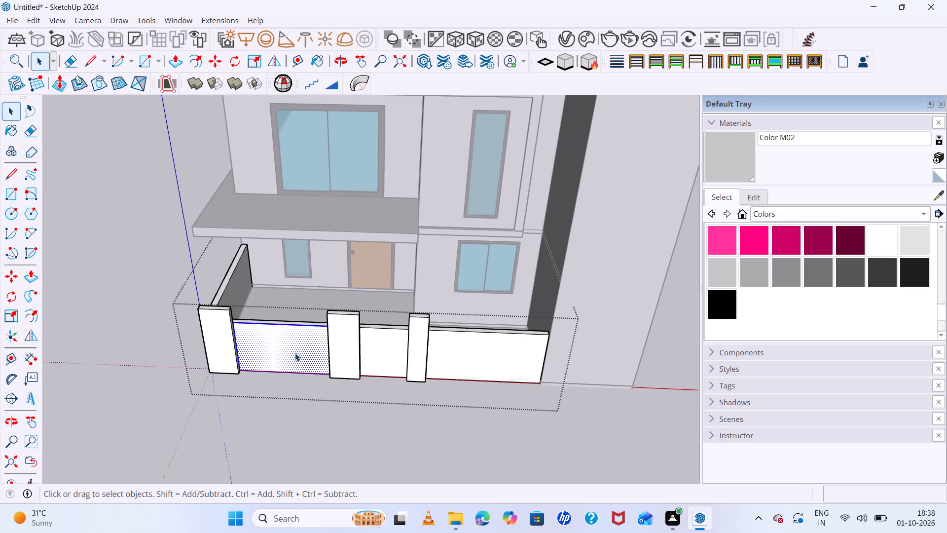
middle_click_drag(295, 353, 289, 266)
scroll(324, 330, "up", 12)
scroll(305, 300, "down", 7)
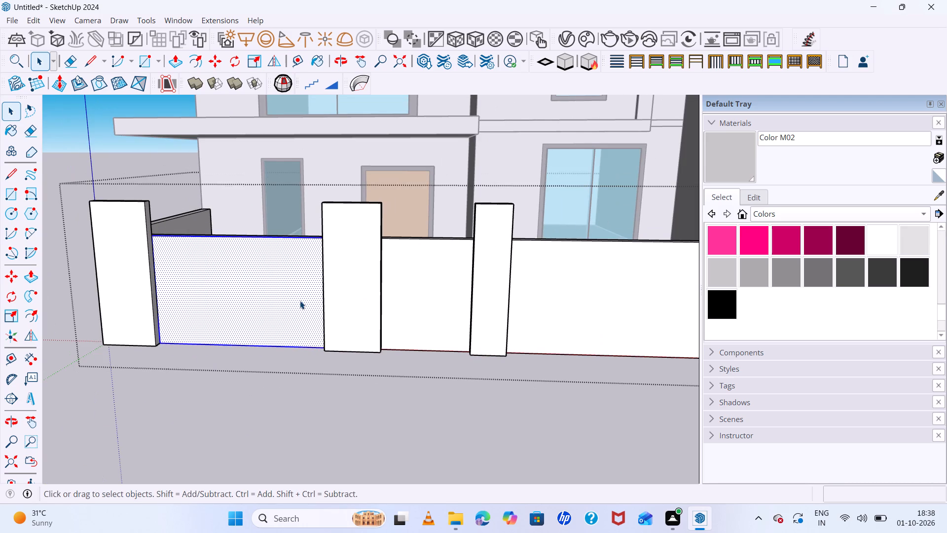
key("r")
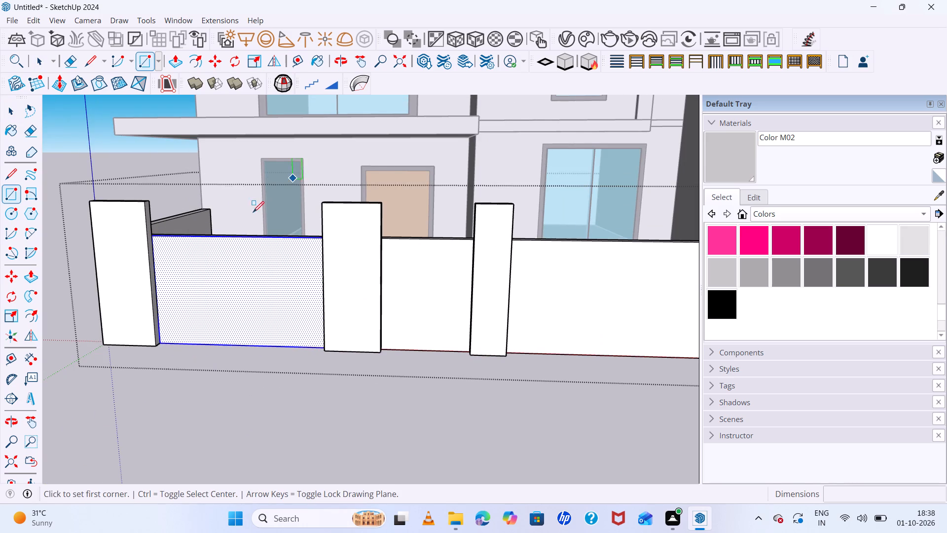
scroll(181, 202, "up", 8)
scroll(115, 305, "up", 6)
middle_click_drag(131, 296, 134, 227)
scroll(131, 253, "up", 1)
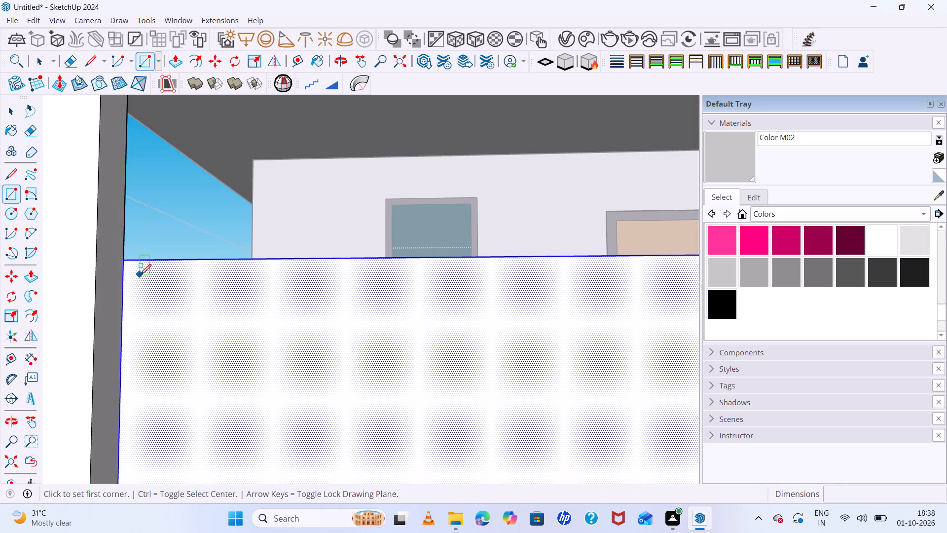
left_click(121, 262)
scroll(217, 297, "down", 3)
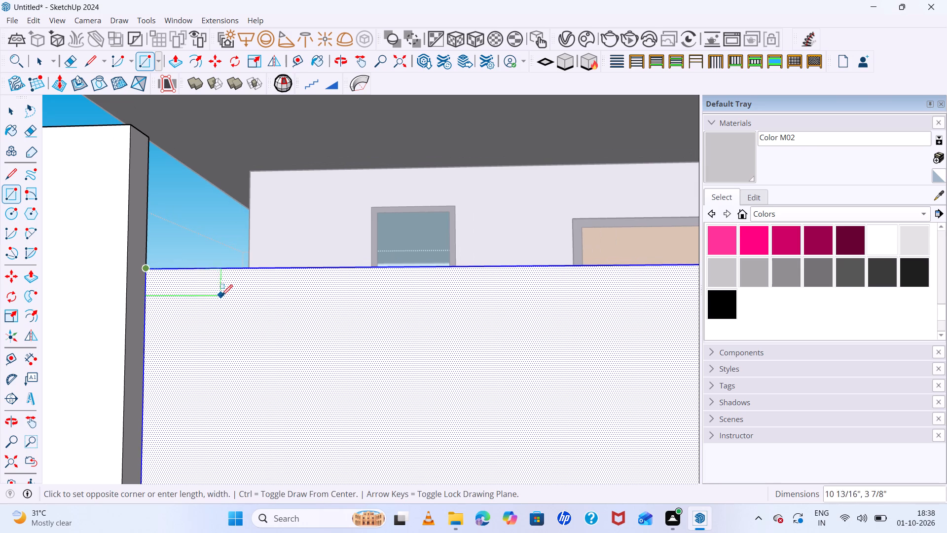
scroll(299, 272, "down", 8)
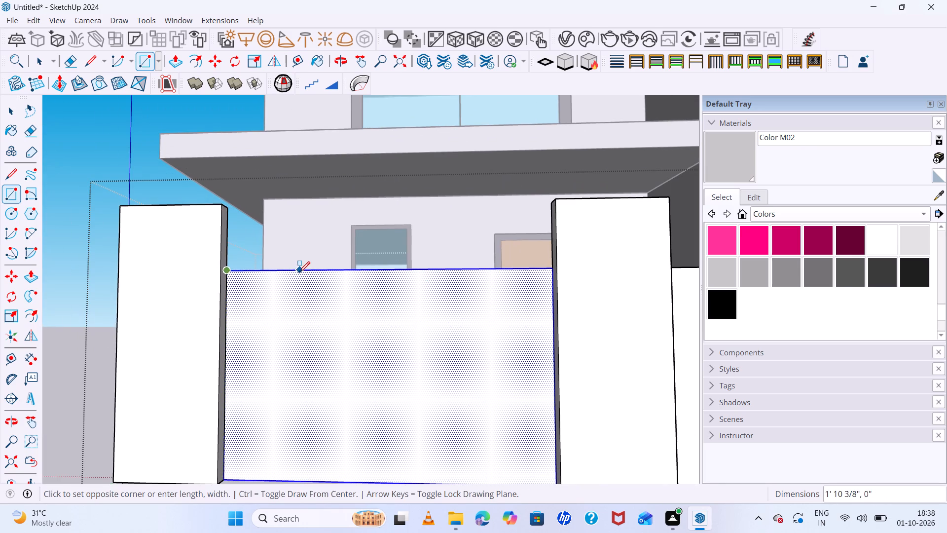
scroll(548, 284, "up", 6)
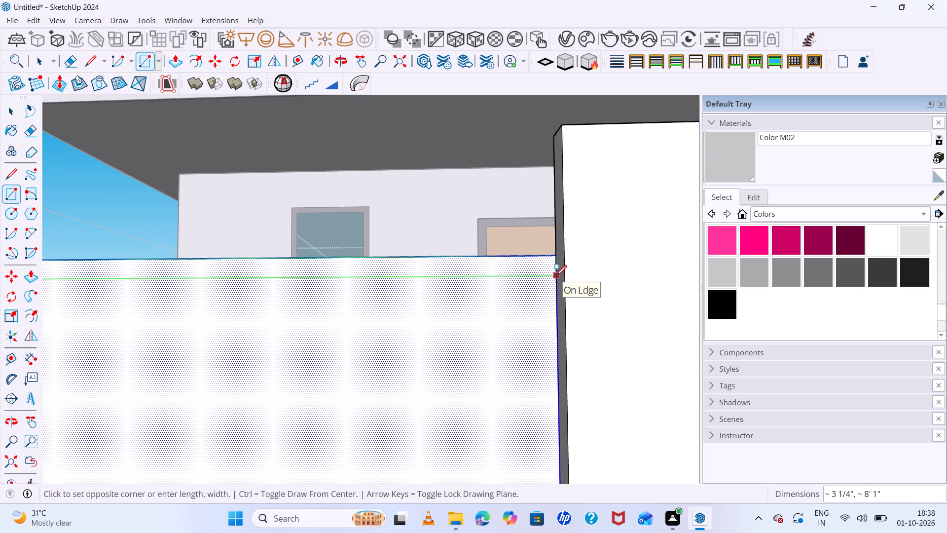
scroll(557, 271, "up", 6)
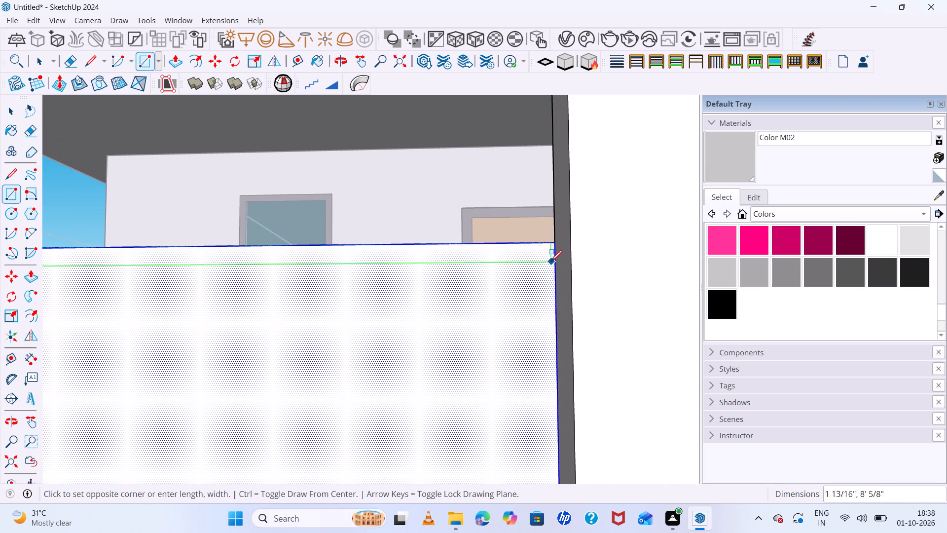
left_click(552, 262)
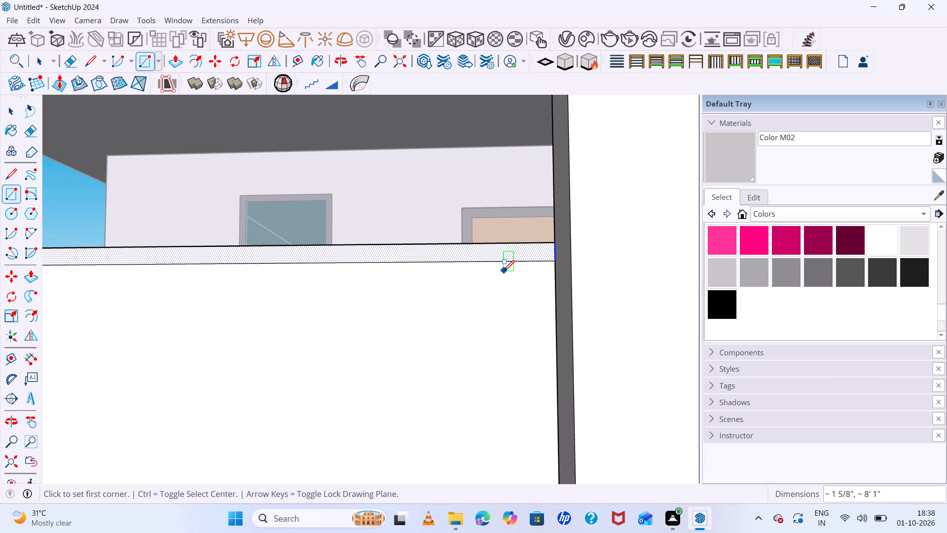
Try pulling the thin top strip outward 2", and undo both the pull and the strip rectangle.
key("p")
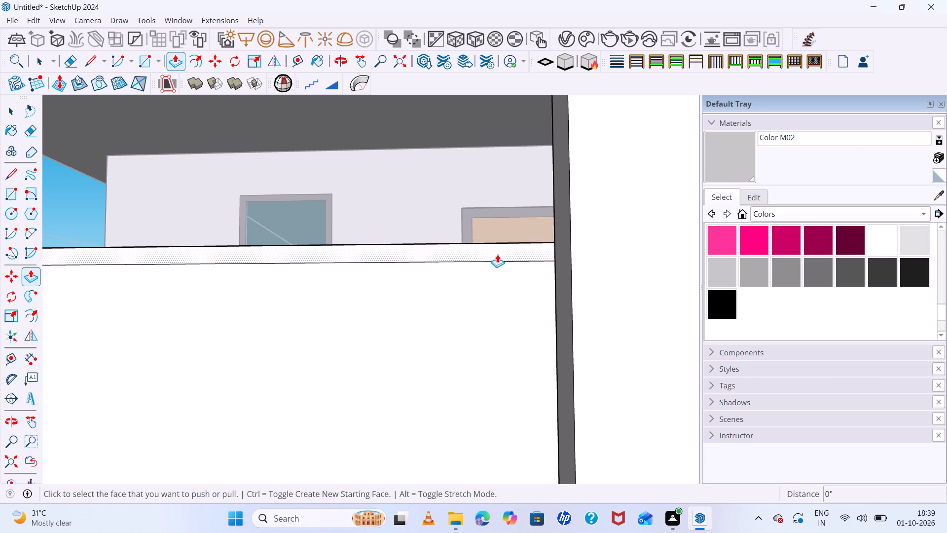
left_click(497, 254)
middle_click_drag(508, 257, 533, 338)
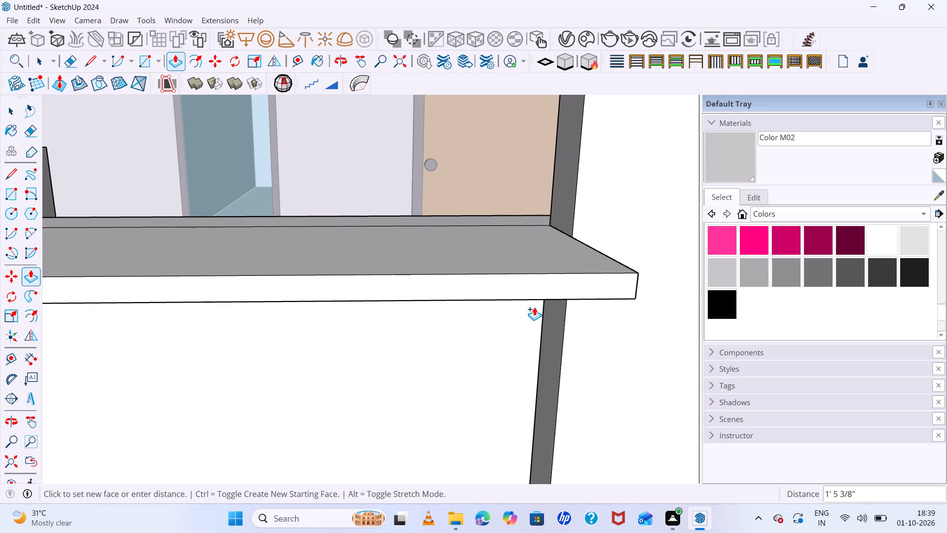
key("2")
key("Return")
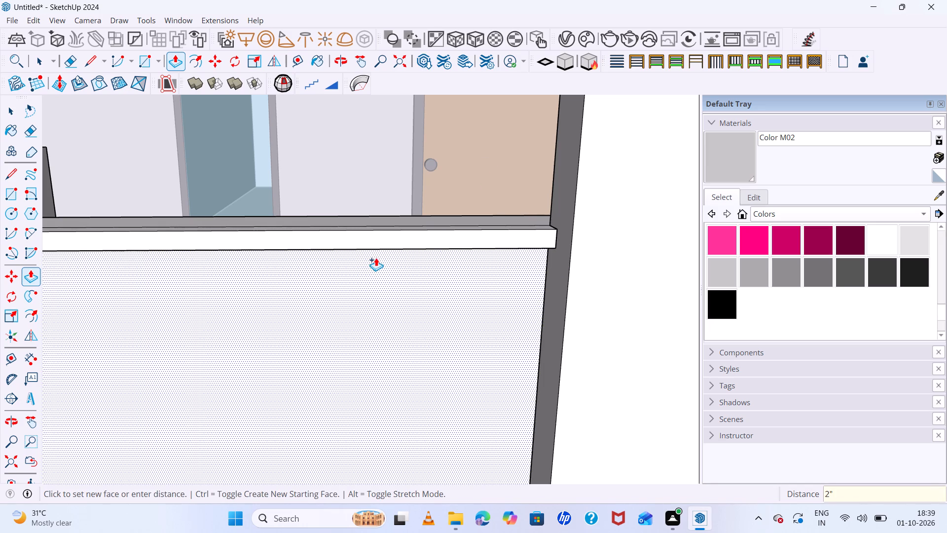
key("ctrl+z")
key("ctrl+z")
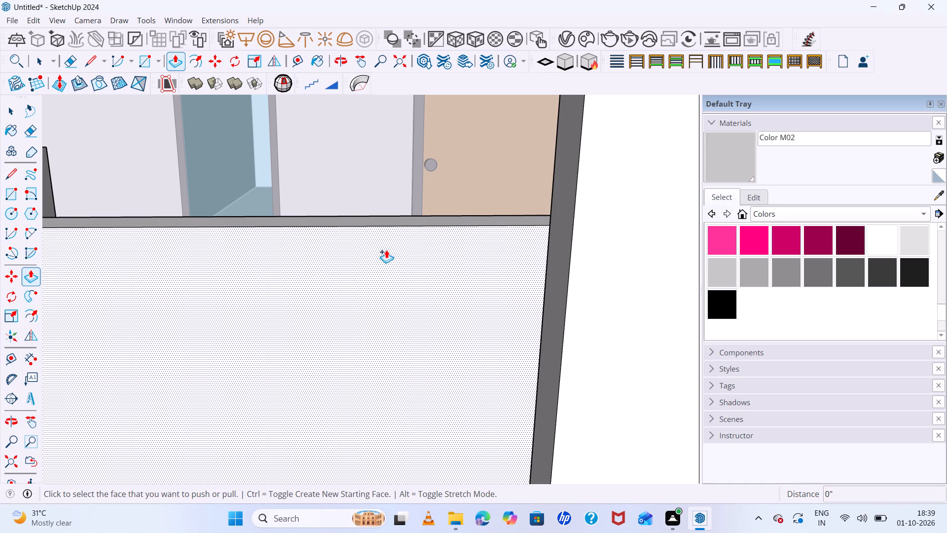
Draw a rectangle about 8' 1" by 5' 2" over the front wall panel between the corner and middle pillars, and select its face with edges.
key("r")
scroll(340, 252, "down", 13)
scroll(141, 220, "down", 2)
scroll(117, 241, "up", 8)
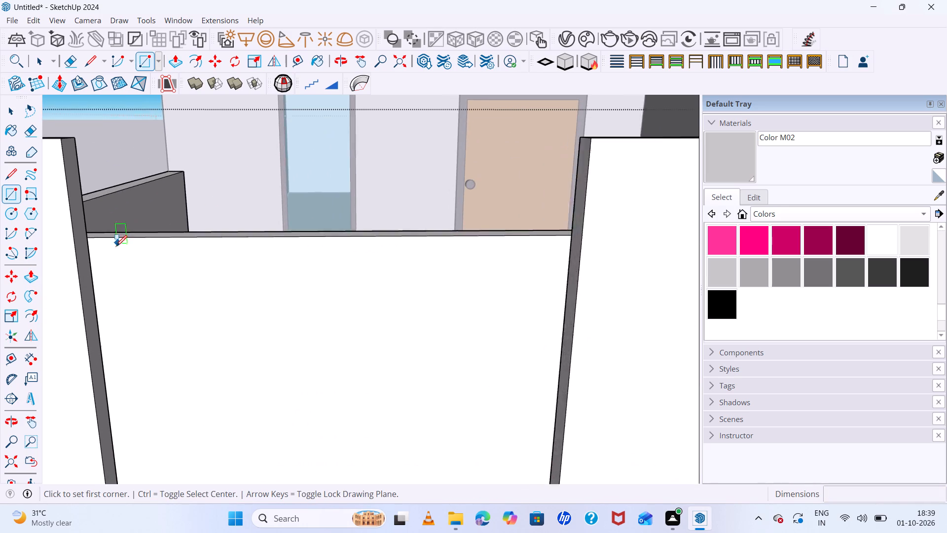
key("space")
key("r")
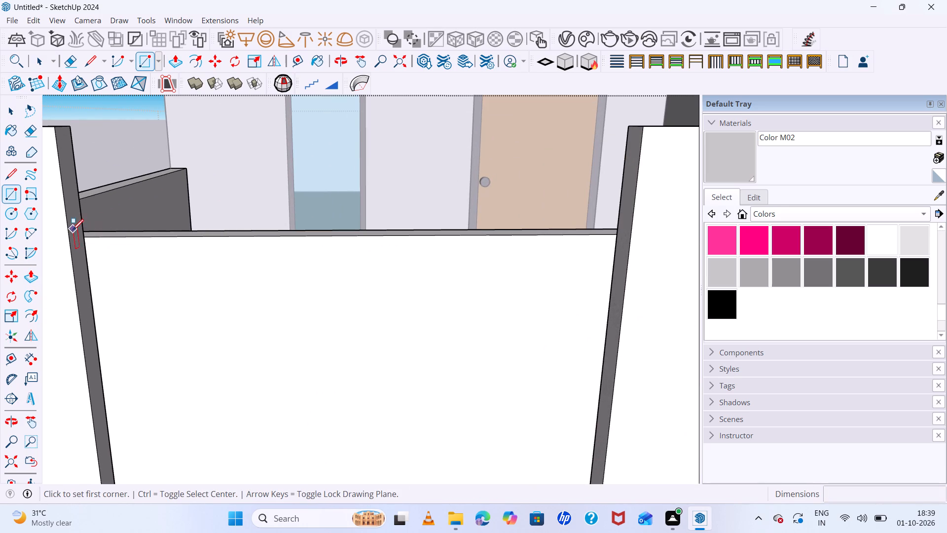
scroll(73, 235, "up", 6)
left_click(93, 240)
scroll(352, 299, "down", 15)
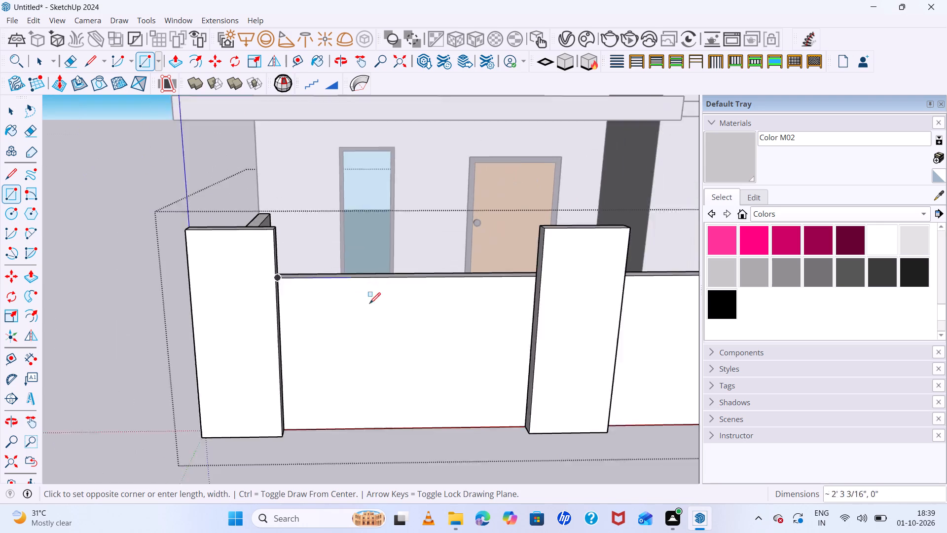
scroll(394, 319, "down", 6)
scroll(475, 390, "up", 15)
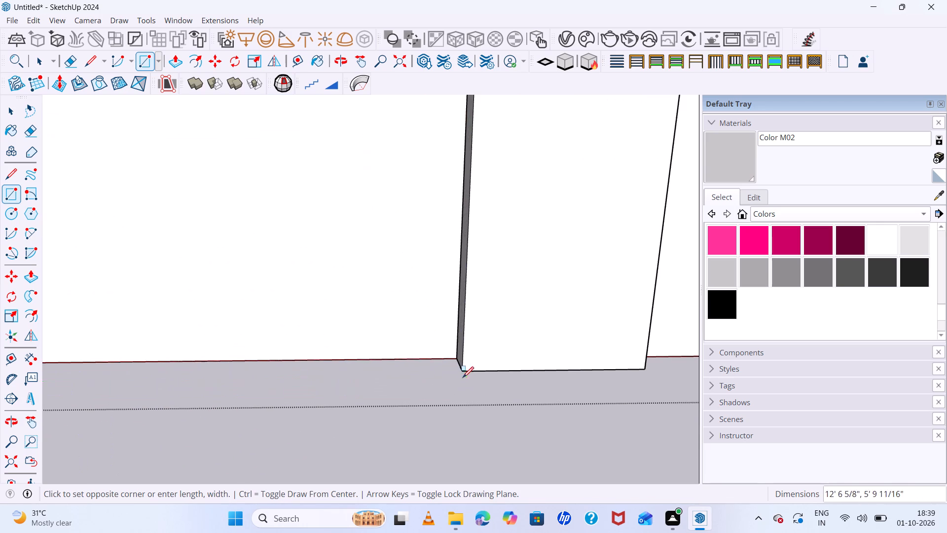
scroll(462, 374, "up", 13)
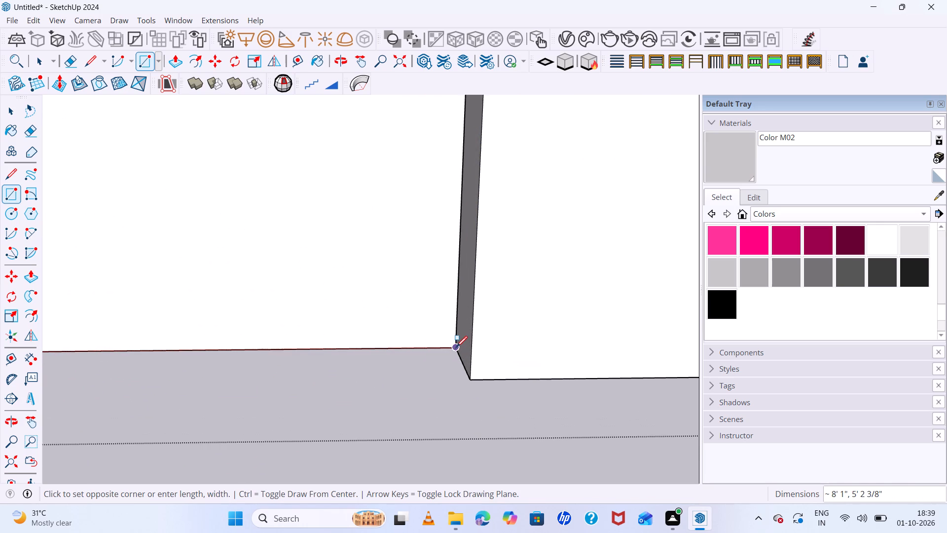
left_click(456, 349)
key("space")
left_click(393, 312)
scroll(393, 312, "down", 13)
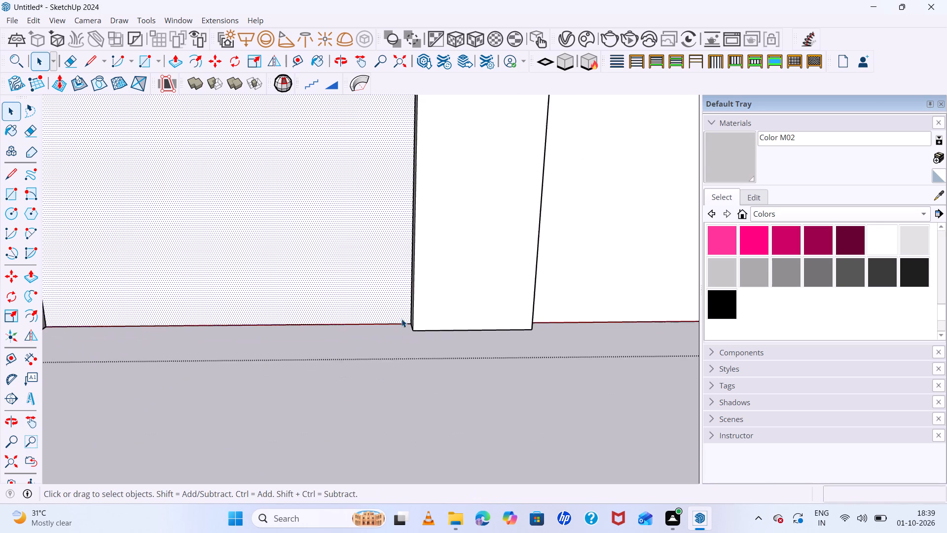
scroll(401, 319, "down", 16)
scroll(349, 210, "up", 11)
middle_click_drag(284, 334, 294, 271)
scroll(294, 270, "down", 11)
middle_click_drag(411, 324, 377, 353)
scroll(242, 319, "up", 5)
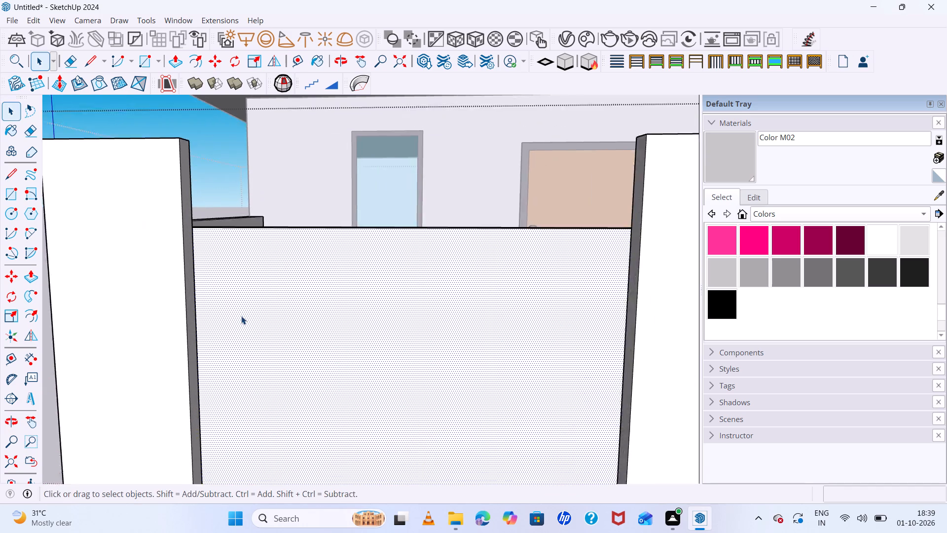
scroll(241, 316, "up", 1)
double_click(258, 313)
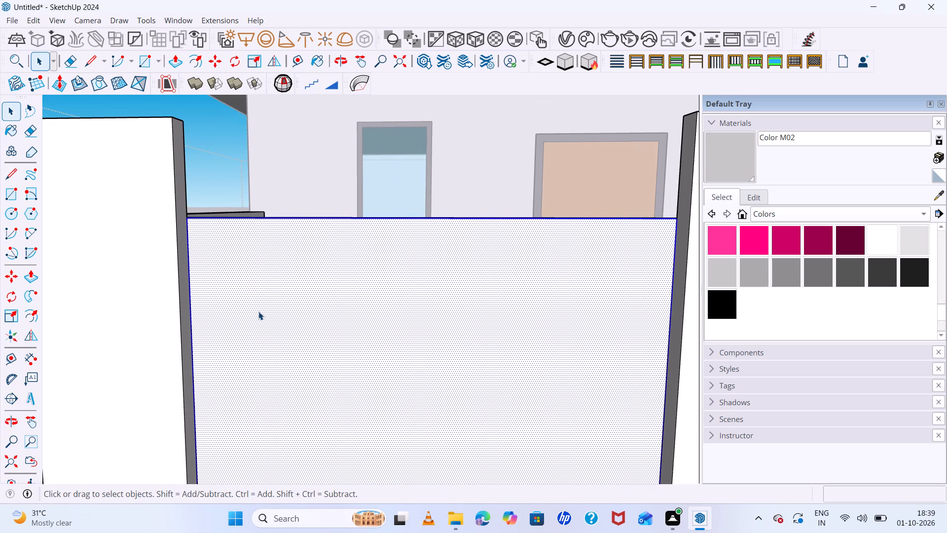
Draw a thin rectangle about 8' 1" by 1 9/16" along the top edge of the panel between the corner and middle pillars.
key("r")
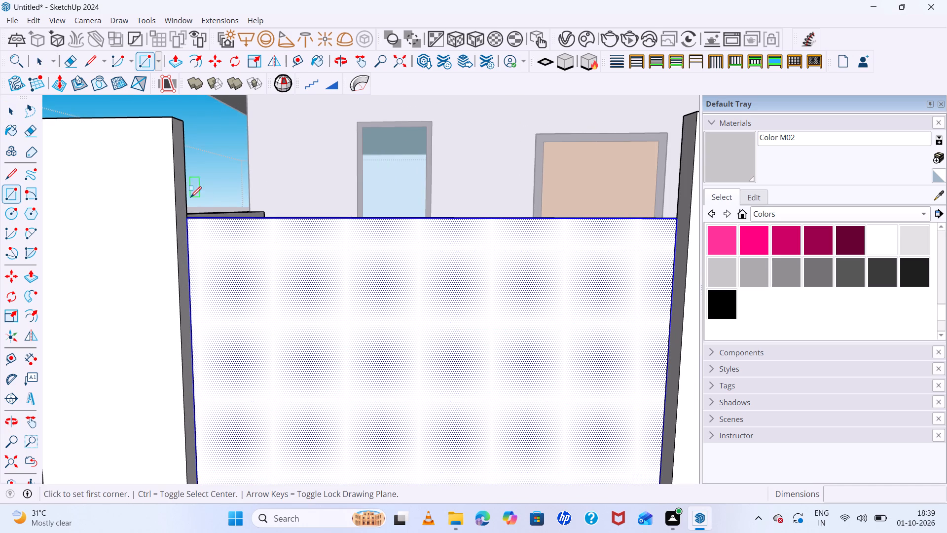
left_click(189, 220)
scroll(304, 263, "down", 11)
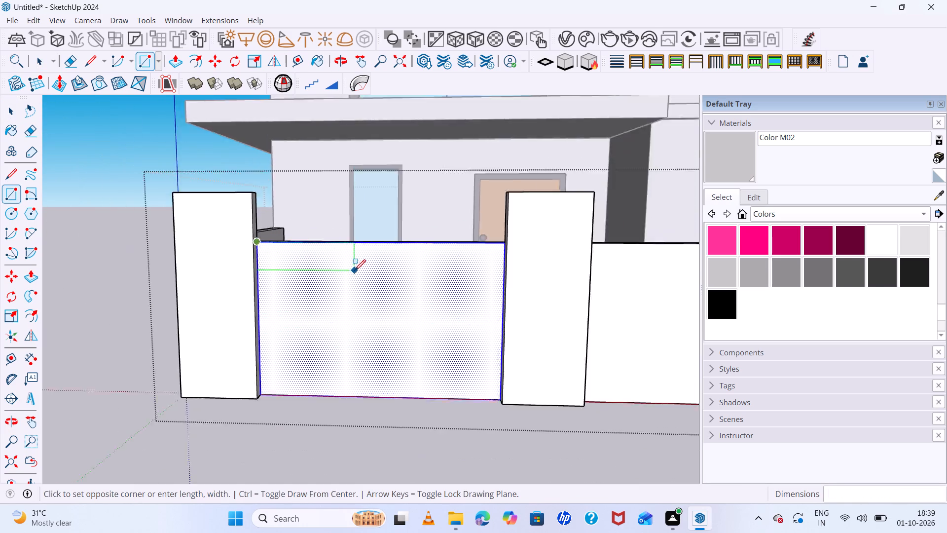
scroll(433, 268, "up", 17)
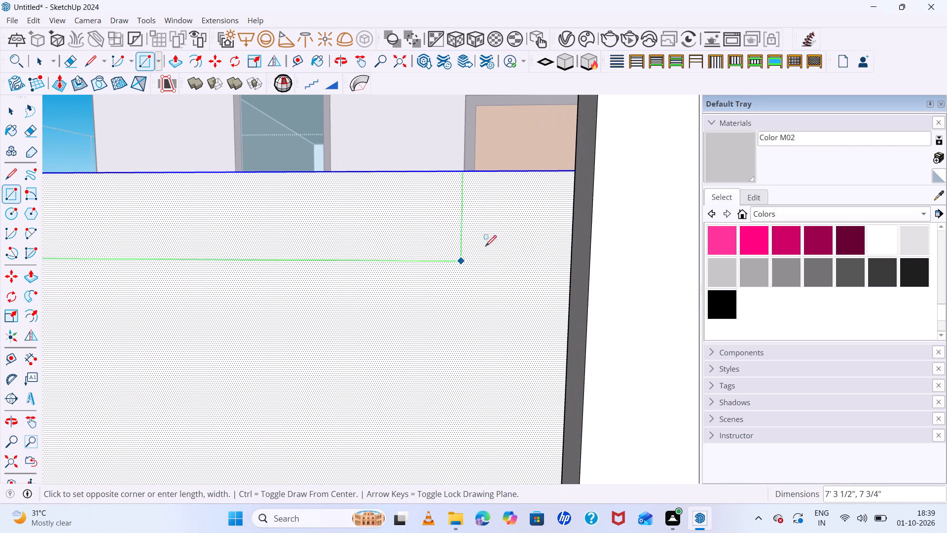
left_click(574, 190)
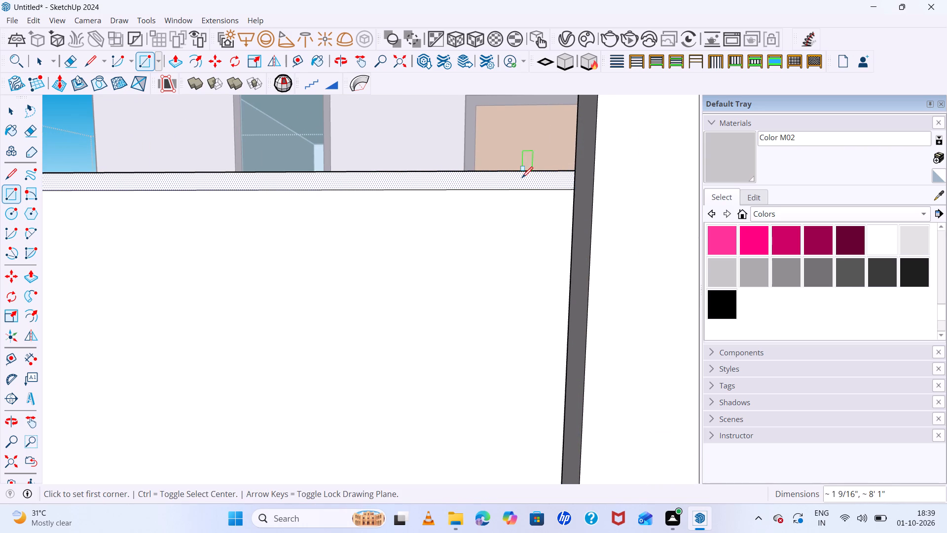
Select the thin top strip with its edges and make it a group.
key("space")
left_click(519, 182)
left_click(519, 182)
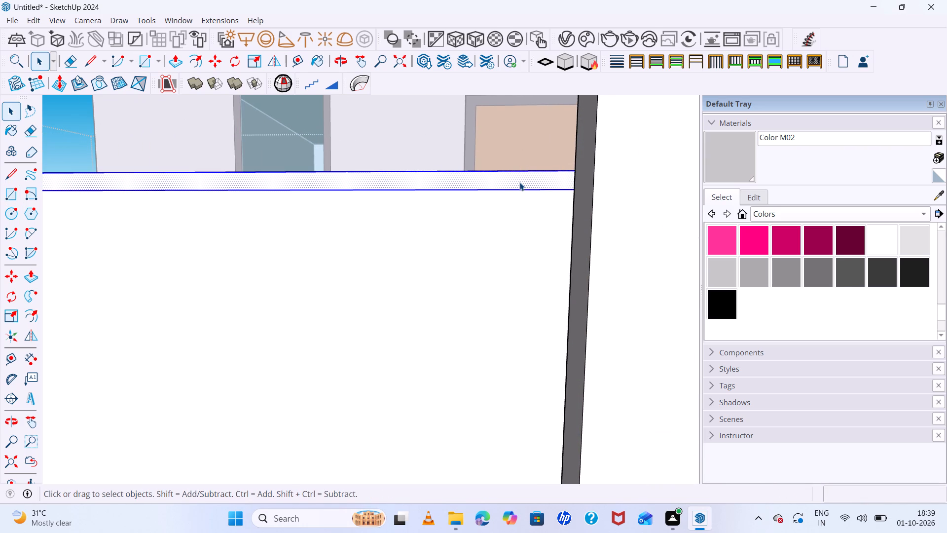
right_click(519, 182)
left_click(556, 305)
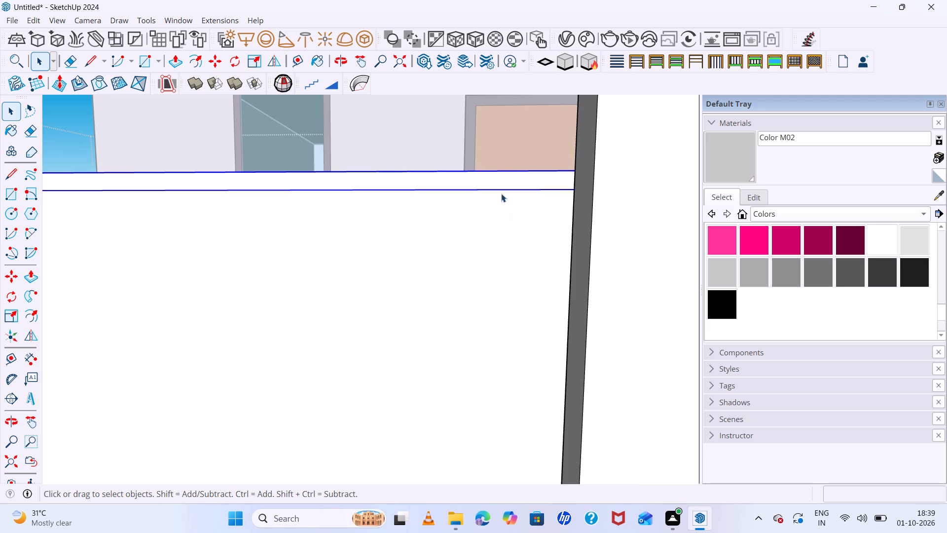
Open the strip group for editing and pull its face outward 1".
scroll(501, 193, "up", 4)
double_click(501, 184)
scroll(501, 184, "up", 4)
left_click(501, 184)
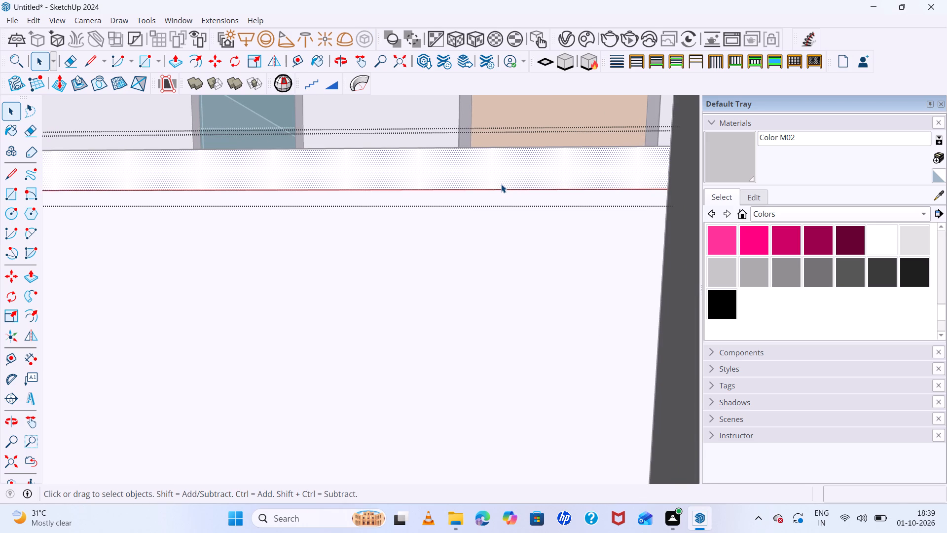
key("p")
left_click(501, 184)
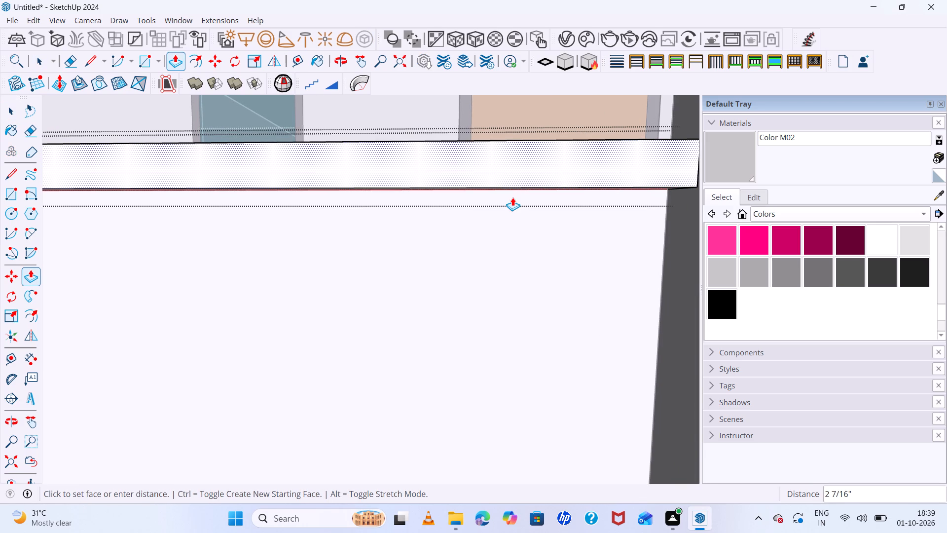
key("1")
key("Return")
scroll(313, 282, "down", 7)
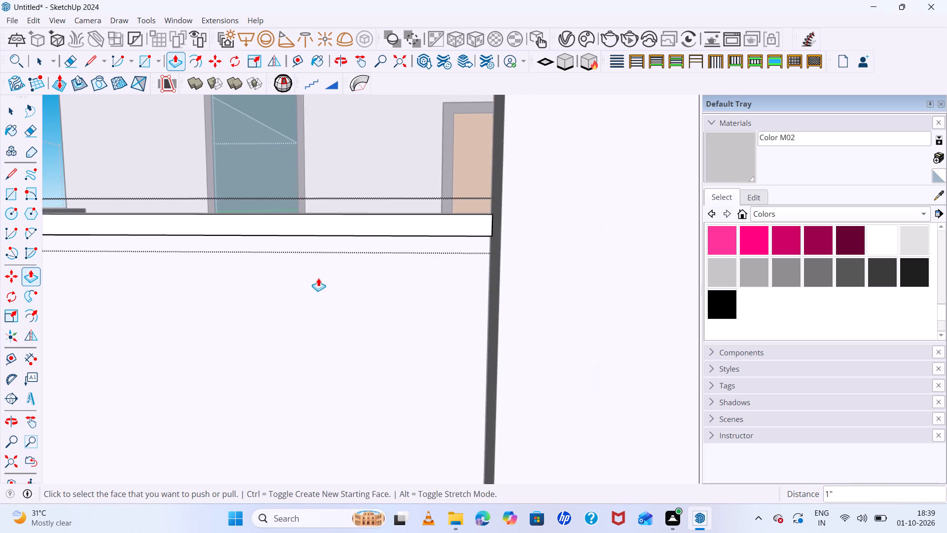
Select the whole strip and copy it straight down 5' 1" to the bottom of the wall panel.
middle_click_drag(318, 280, 343, 406)
key("space")
triple_click(431, 239)
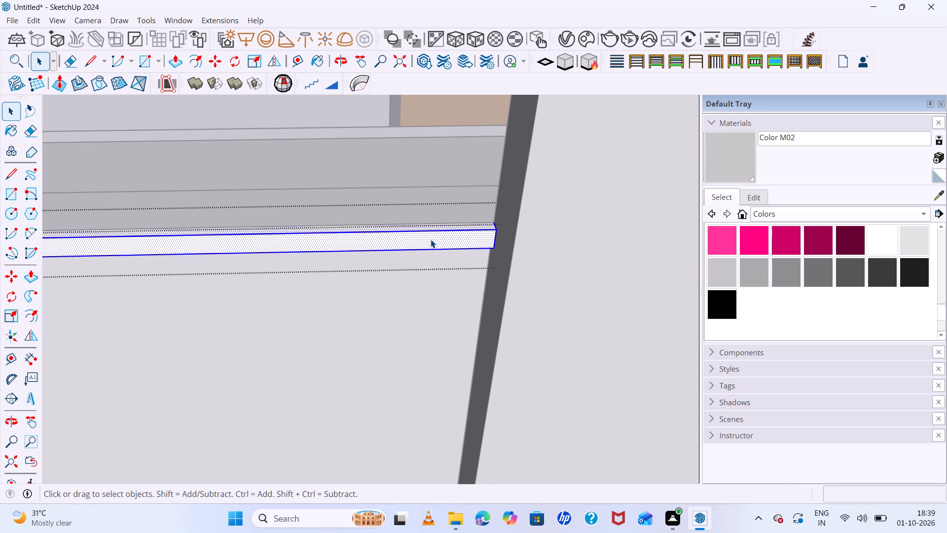
key("m")
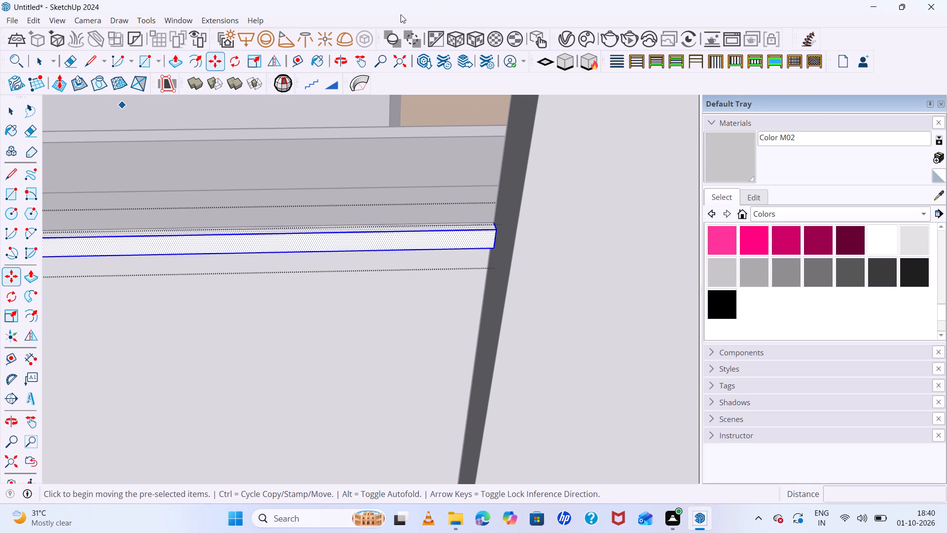
left_click(493, 221)
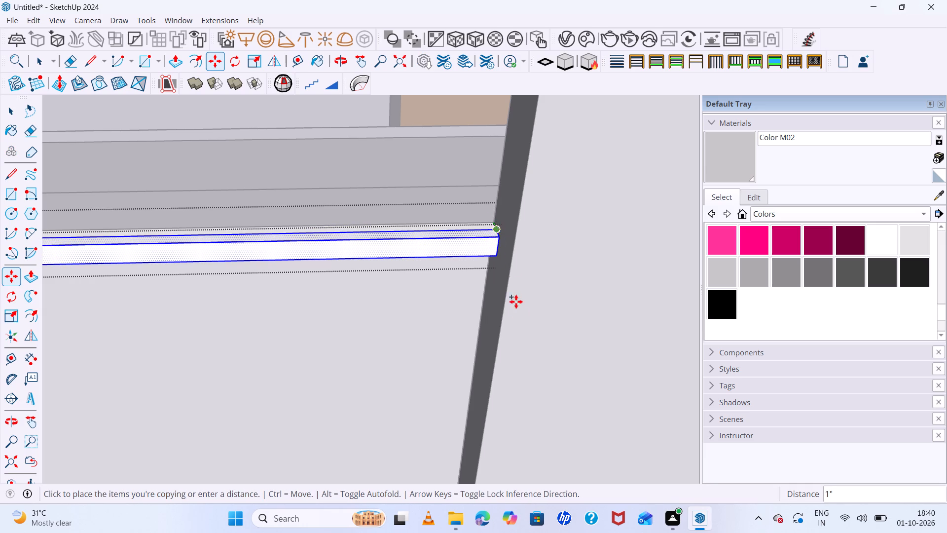
scroll(521, 320, "down", 20)
scroll(521, 320, "down", 5)
scroll(540, 340, "up", 1)
middle_click_drag(540, 340, 544, 184)
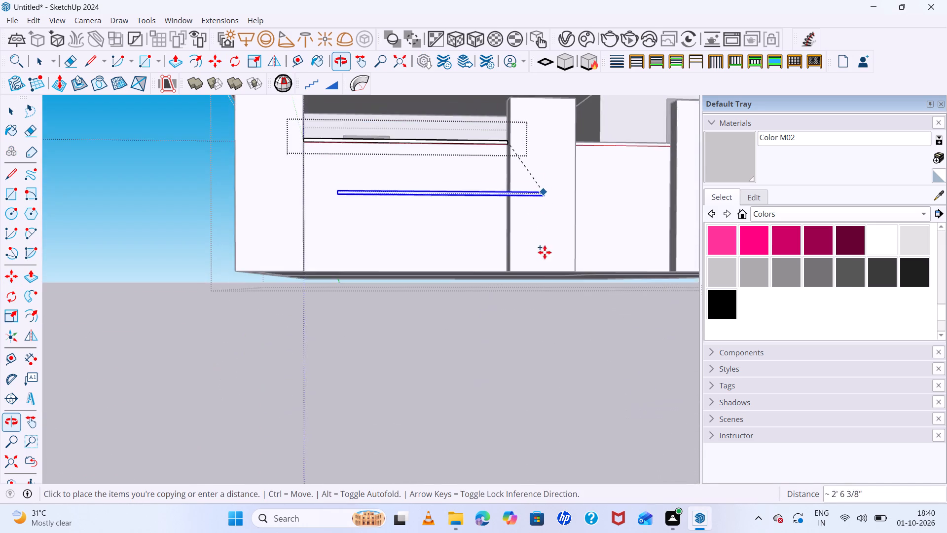
scroll(545, 264, "up", 7)
scroll(462, 263, "up", 5)
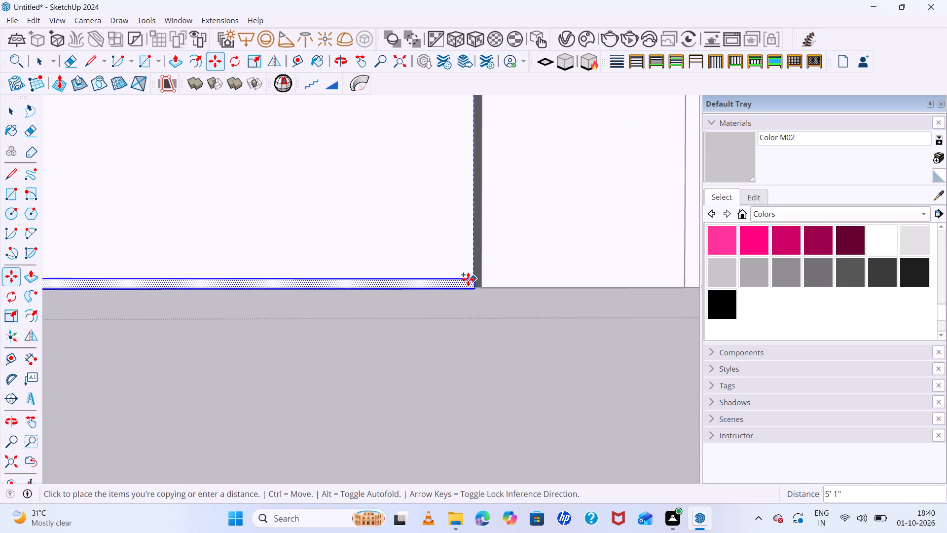
left_click(468, 277)
Divide the distance between the top and bottom strips into 25 equally spaced copies, and close the strip group.
middle_click_drag(473, 281, 474, 377)
middle_click_drag(486, 253, 485, 261)
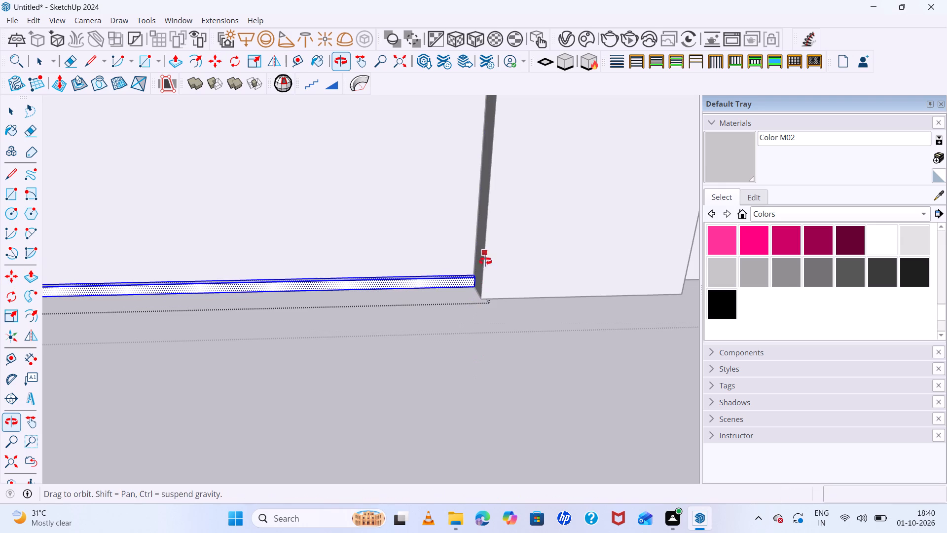
middle_click_drag(485, 261, 474, 340)
scroll(467, 257, "up", 7)
scroll(557, 279, "up", 5)
middle_click_drag(538, 285, 539, 176)
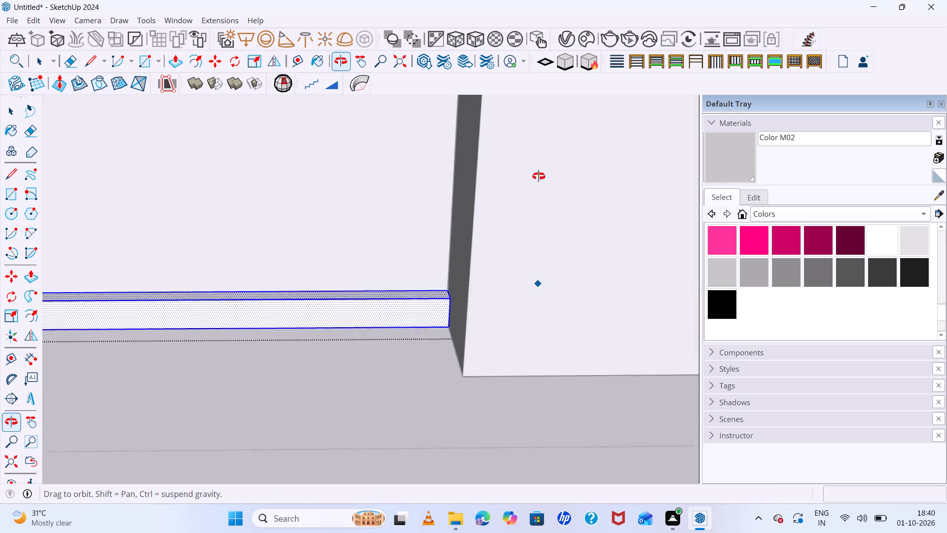
middle_click_drag(539, 176, 545, 113)
scroll(546, 160, "down", 20)
scroll(546, 160, "down", 10)
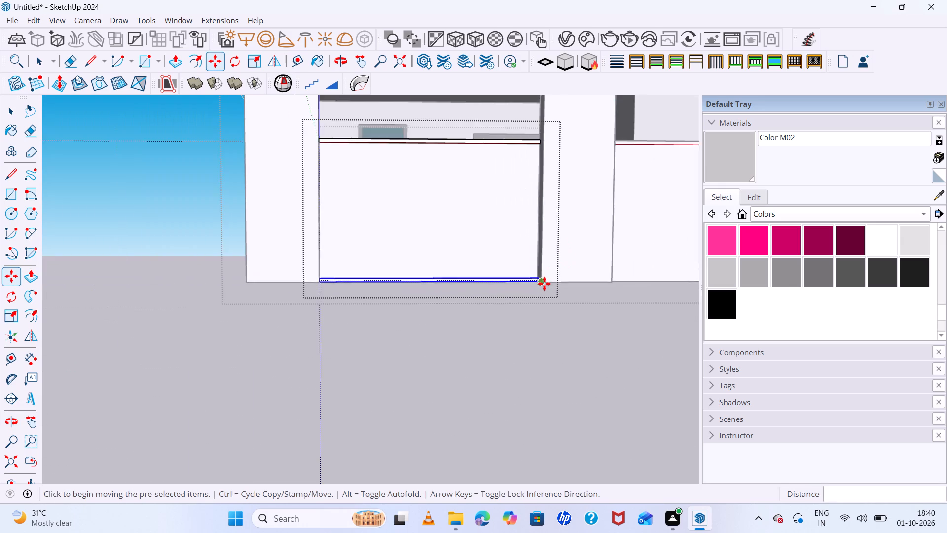
scroll(544, 284, "down", 8)
middle_click_drag(542, 284, 518, 354)
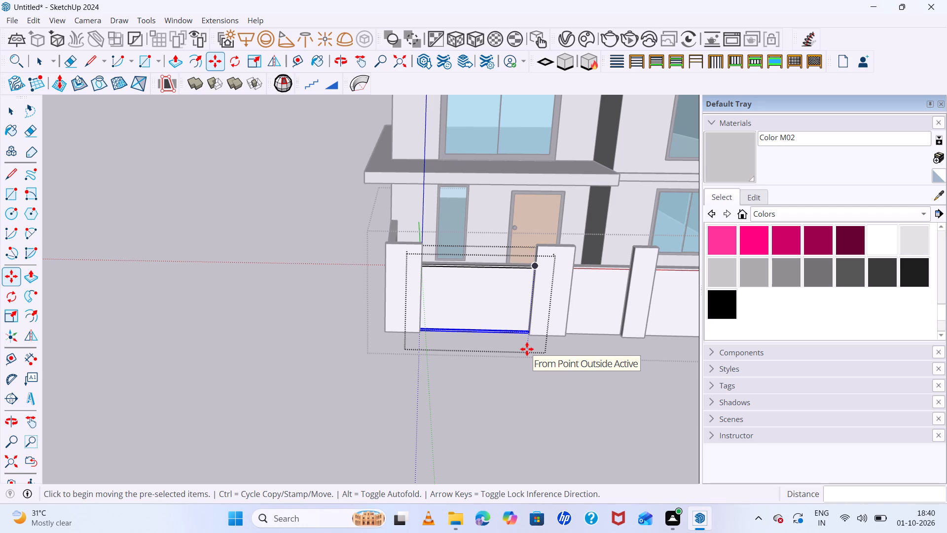
type("25/")
key("Return")
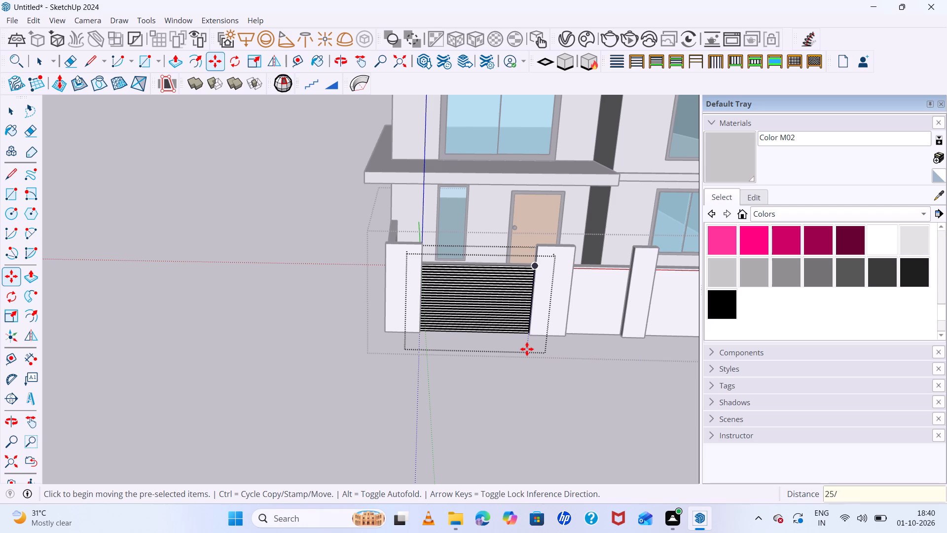
middle_click_drag(542, 369, 491, 380)
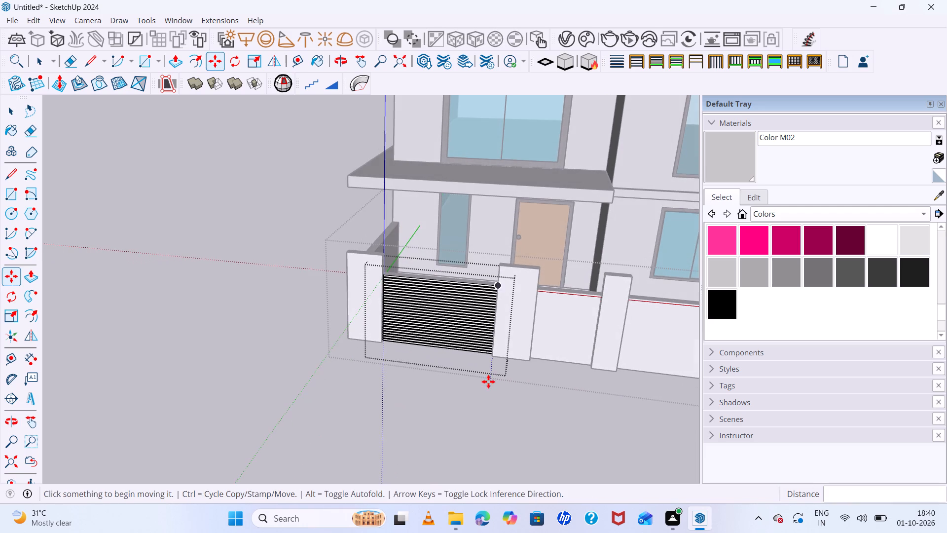
key("space")
left_click(432, 417)
Examine the slatted panel and the remaining front boundary wall sections from several angles and distances.
scroll(291, 377, "up", 6)
scroll(290, 379, "down", 8)
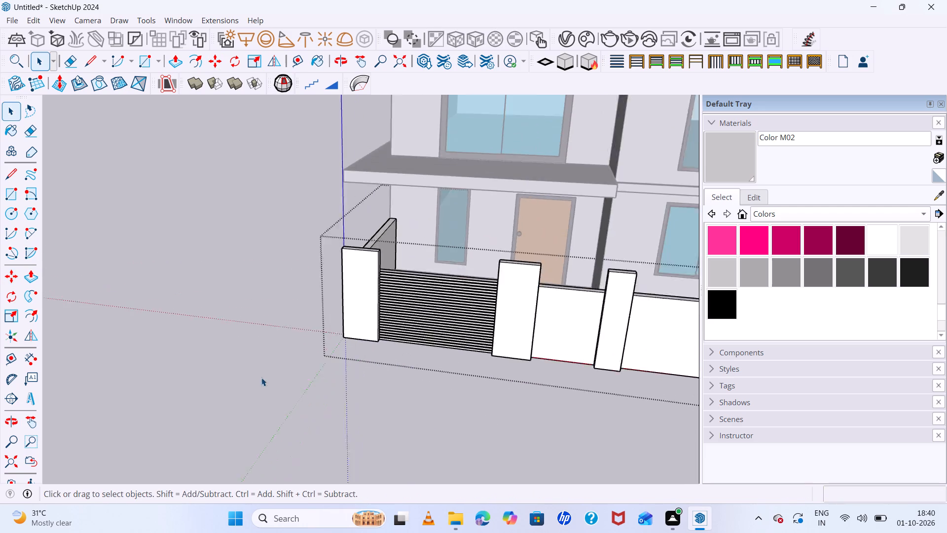
middle_click_drag(275, 384, 160, 233)
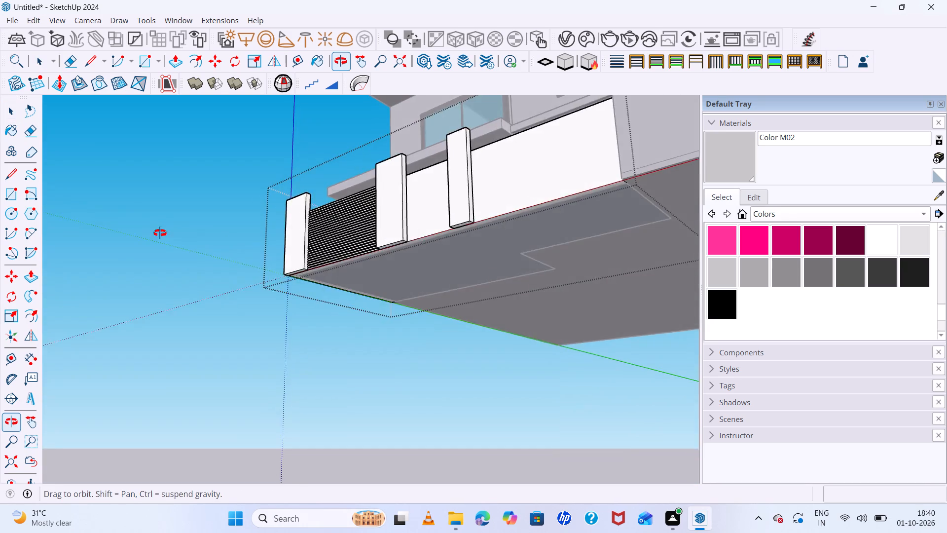
middle_click_drag(160, 233, 213, 297)
scroll(239, 307, "down", 1)
scroll(348, 305, "up", 16)
middle_click_drag(329, 239, 441, 355)
scroll(392, 270, "down", 15)
middle_click_drag(459, 297, 494, 216)
scroll(512, 244, "up", 11)
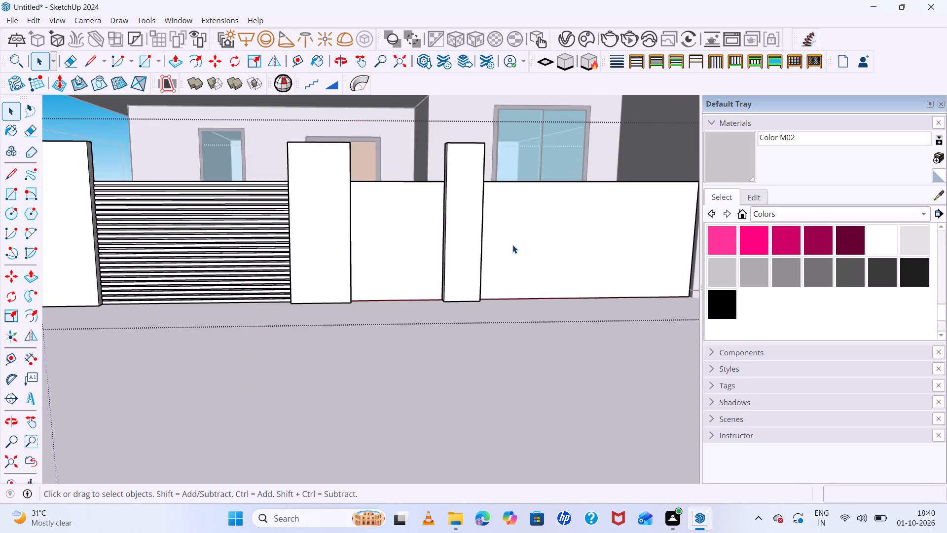
scroll(512, 245, "up", 2)
middle_click_drag(512, 245, 527, 291)
scroll(466, 181, "down", 7)
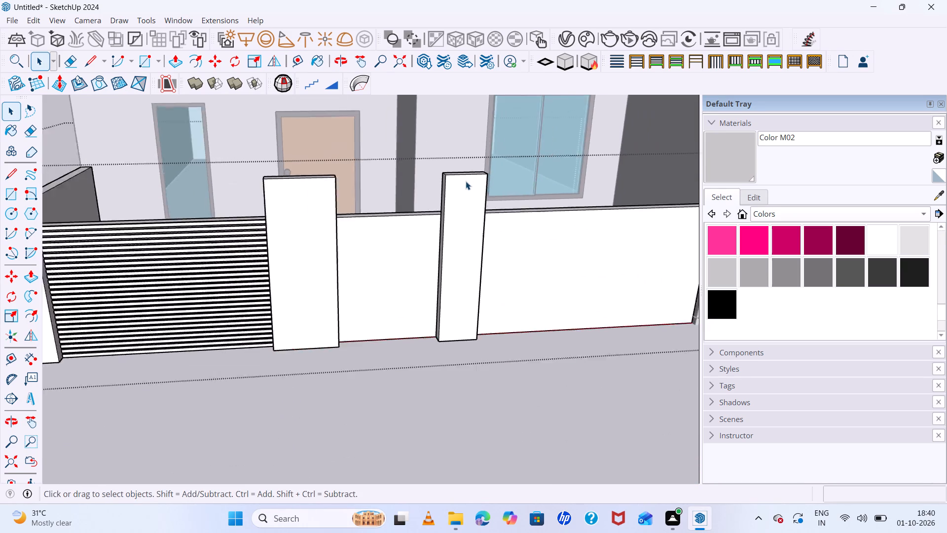
scroll(472, 191, "down", 4)
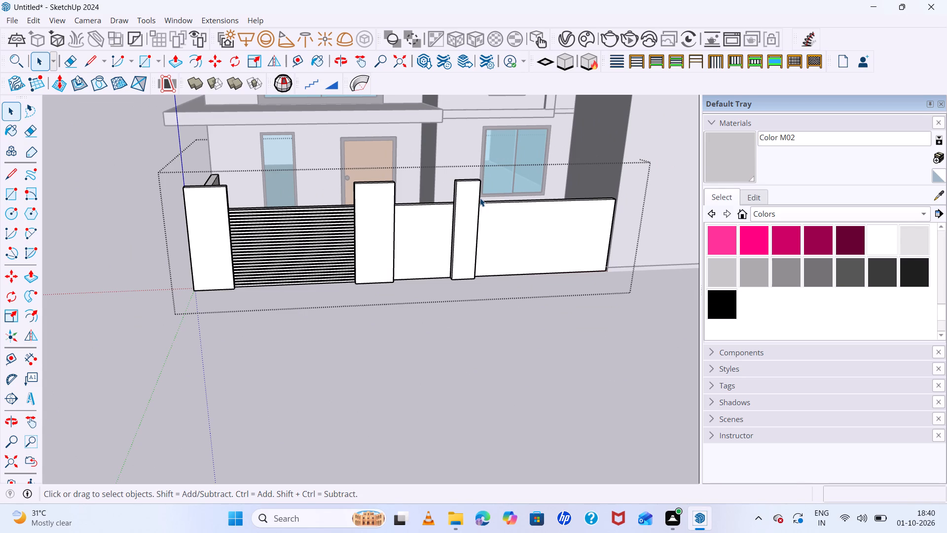
scroll(420, 186, "right", 13)
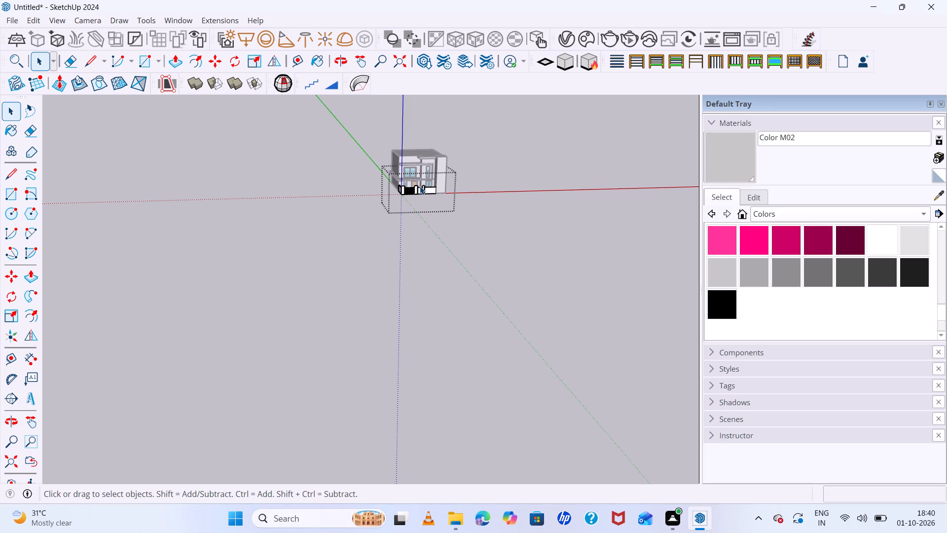
scroll(445, 162, "down", 1)
scroll(453, 189, "up", 14)
scroll(391, 189, "up", 4)
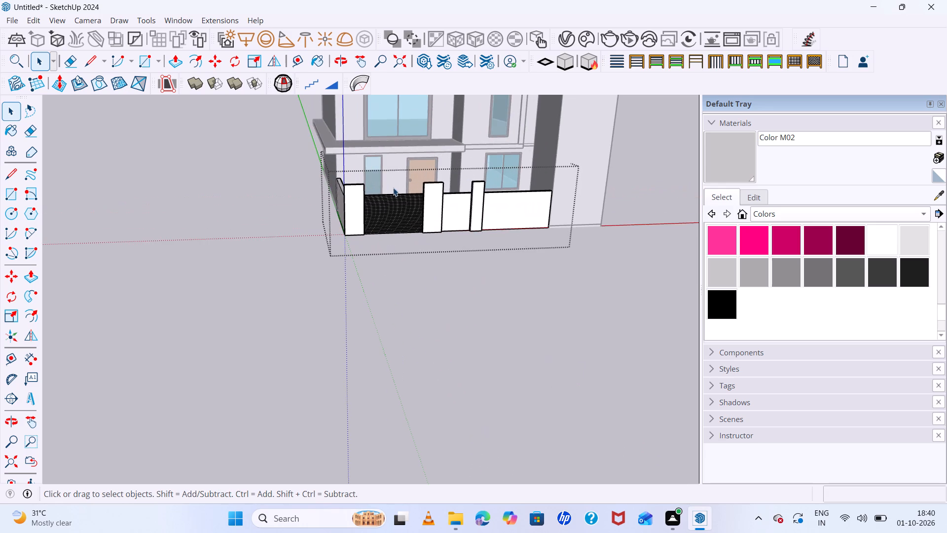
Close the boundary wall group and examine the slats' depth and spacing on the front panel from close up and below.
left_click(648, 156)
scroll(455, 190, "up", 6)
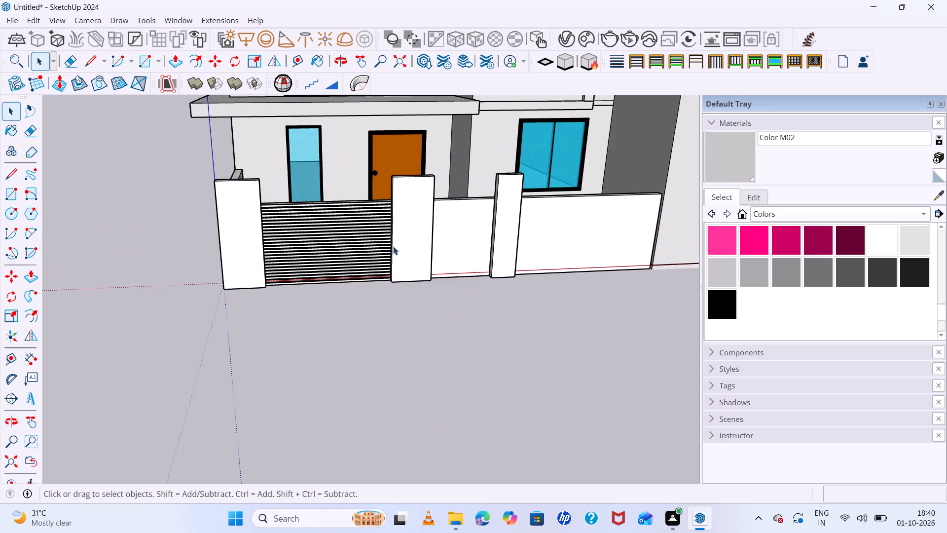
scroll(393, 246, "up", 12)
scroll(370, 309, "up", 10)
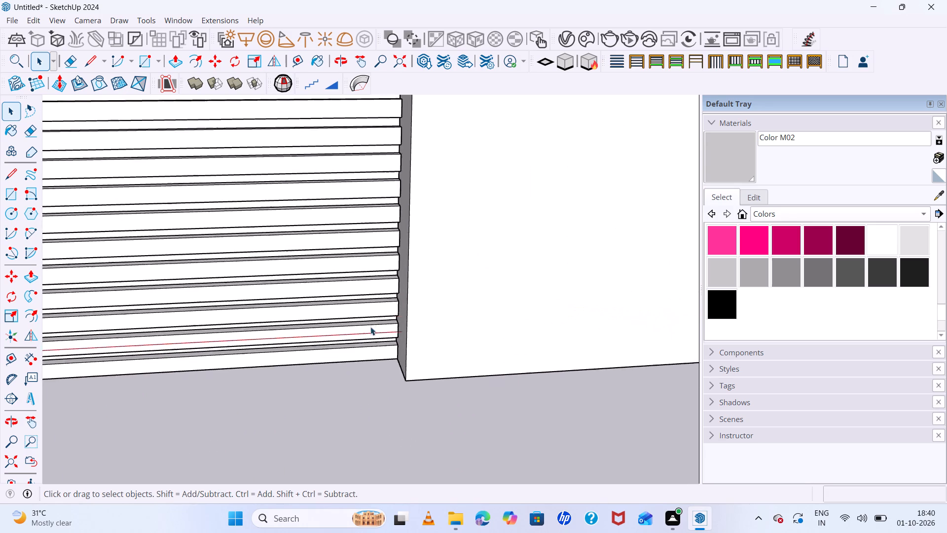
scroll(370, 327, "up", 14)
middle_click_drag(389, 350, 377, 177)
scroll(375, 215, "up", 1)
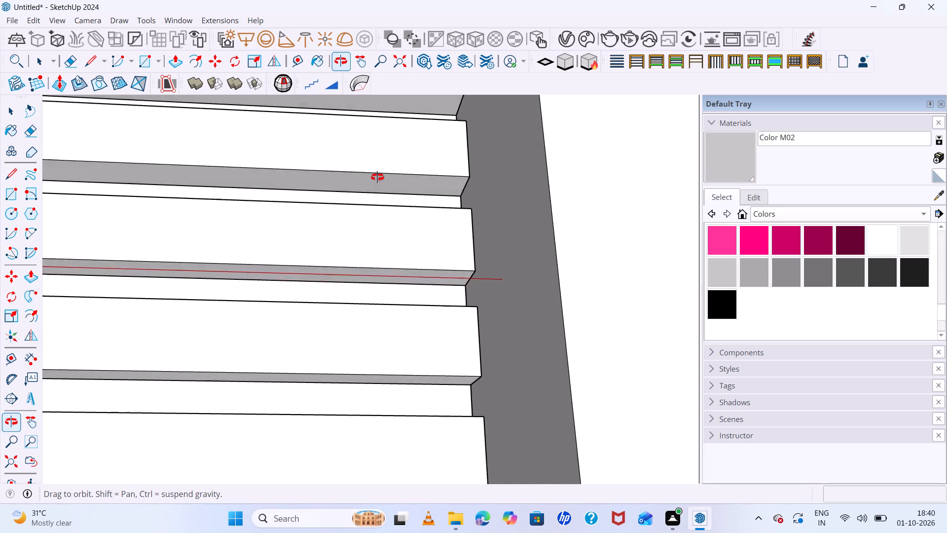
middle_click_drag(377, 177, 377, 173)
scroll(413, 274, "down", 8)
scroll(402, 321, "down", 20)
scroll(402, 321, "down", 5)
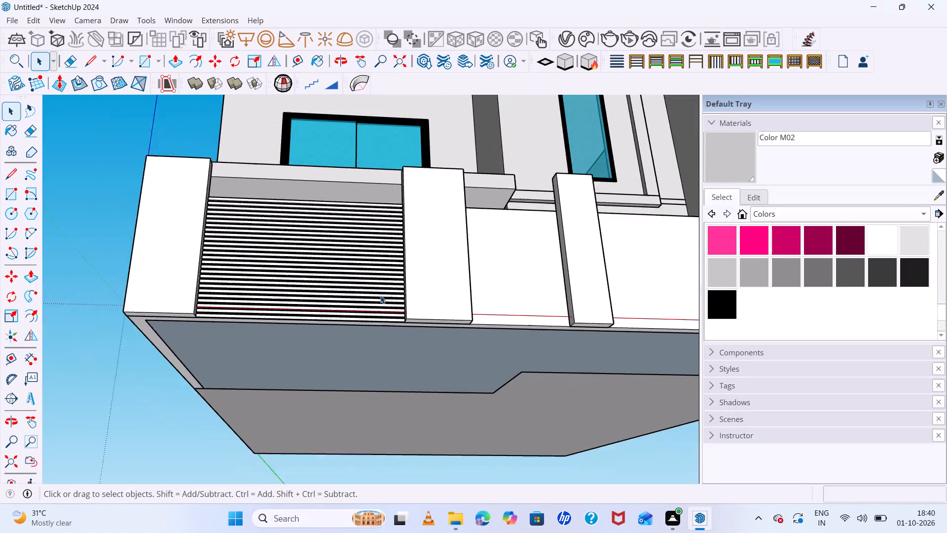
scroll(380, 295, "down", 1)
middle_click_drag(379, 291, 388, 344)
scroll(351, 290, "up", 8)
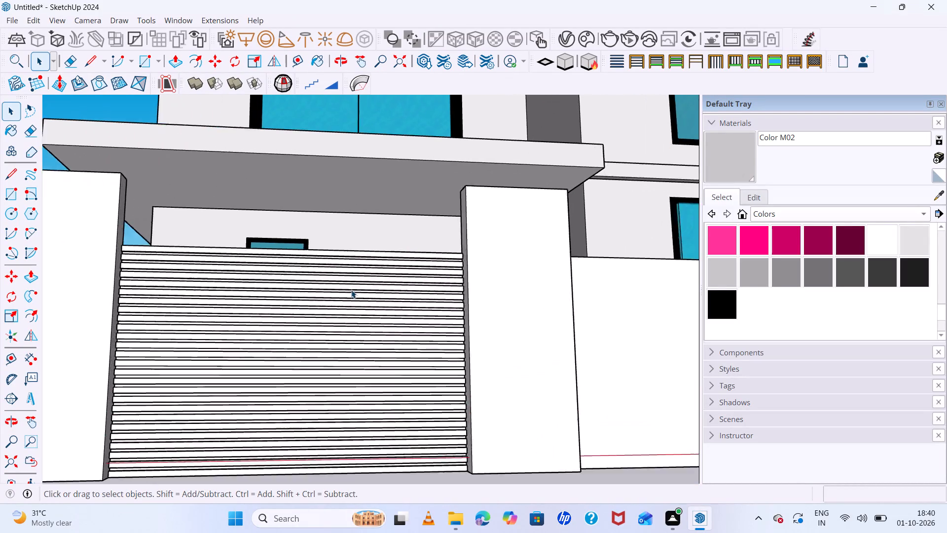
middle_click_drag(350, 276, 446, 286)
scroll(437, 249, "down", 6)
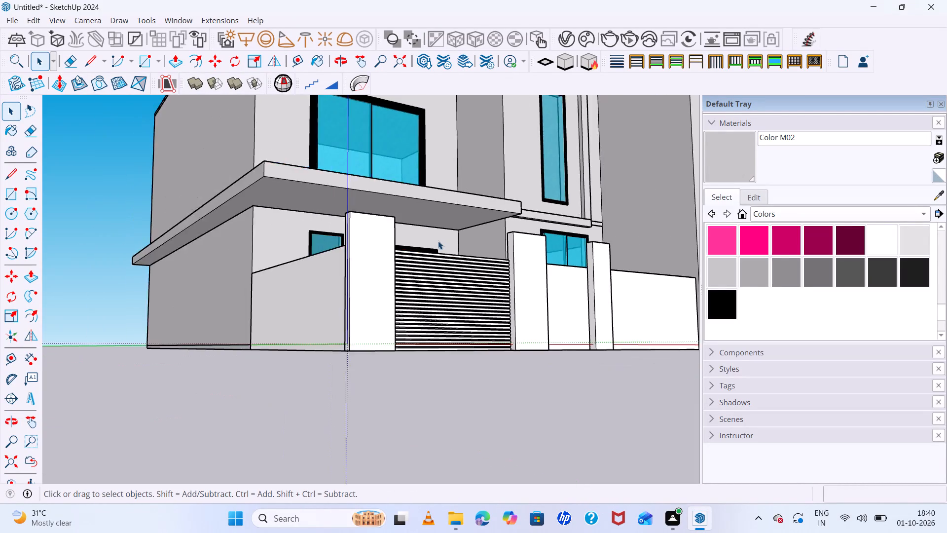
Examine the whole house front and the pillared boundary wall, comparing the slatted panel with the plain wall sections.
scroll(438, 241, "down", 5)
scroll(445, 237, "up", 1)
middle_click_drag(445, 236, 432, 326)
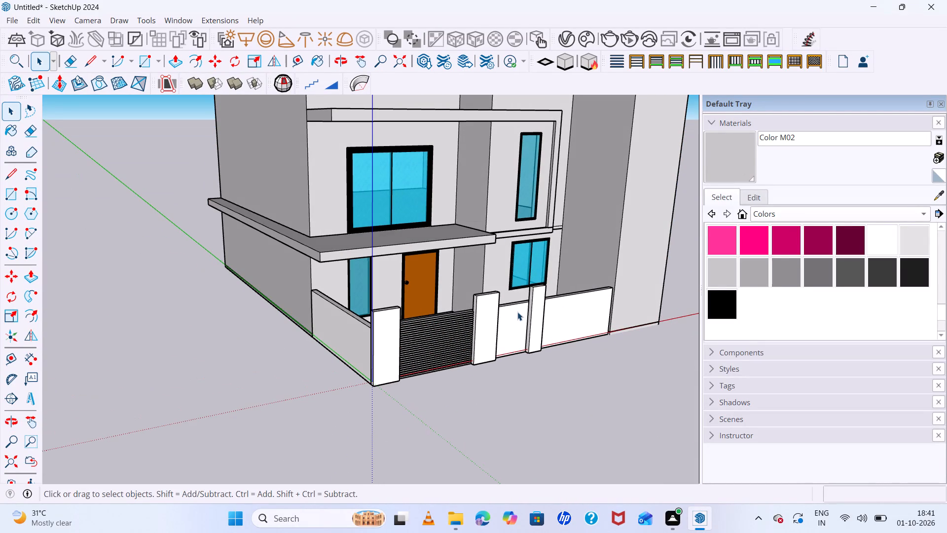
middle_click_drag(462, 317, 244, 272)
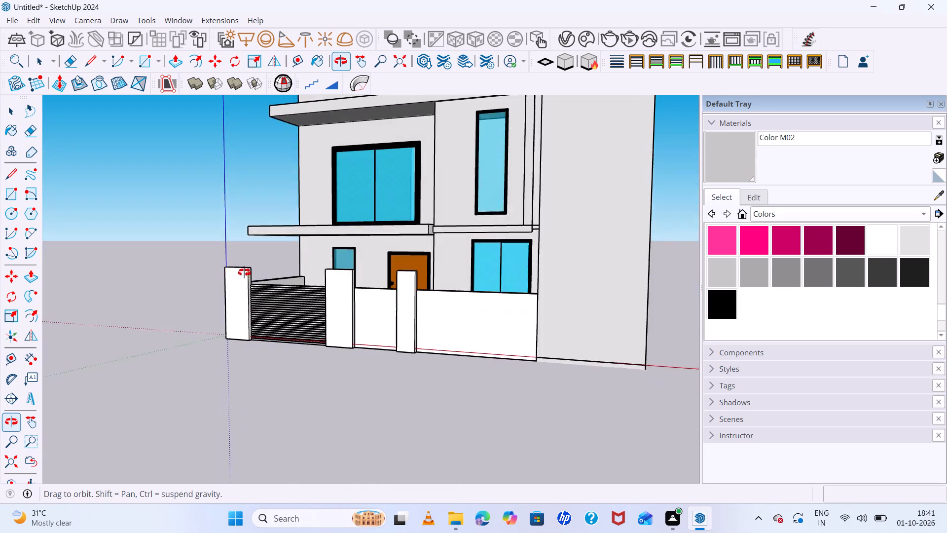
middle_click_drag(244, 272, 331, 292)
scroll(355, 301, "up", 1)
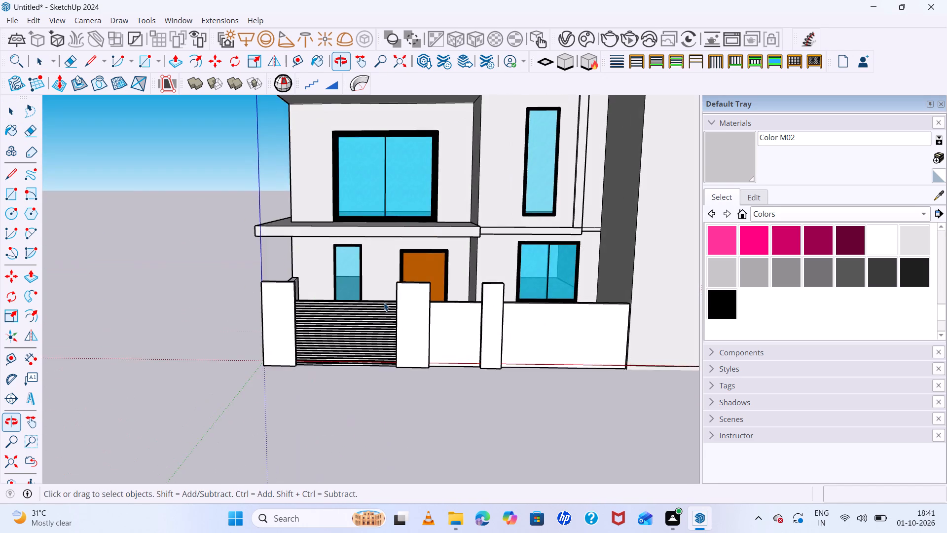
scroll(384, 303, "down", 17)
scroll(482, 257, "up", 4)
middle_click_drag(482, 257, 477, 211)
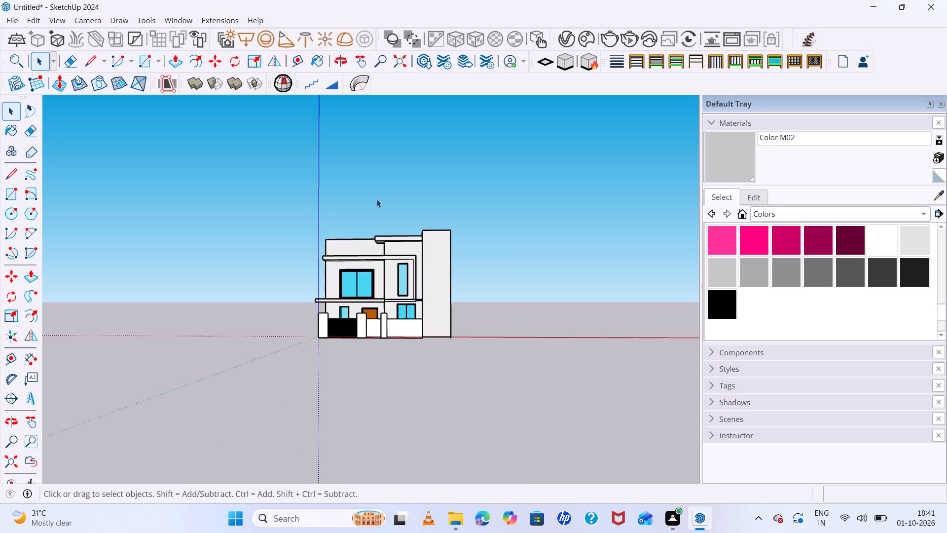
scroll(376, 199, "up", 9)
scroll(376, 198, "down", 9)
scroll(383, 201, "up", 1)
middle_click_drag(389, 206, 405, 366)
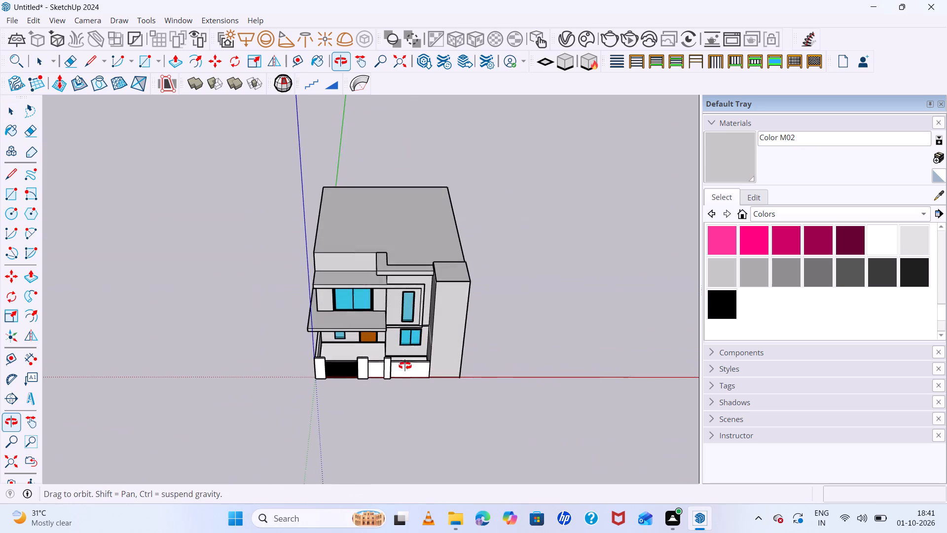
middle_click_drag(405, 366, 405, 368)
scroll(404, 326, "up", 8)
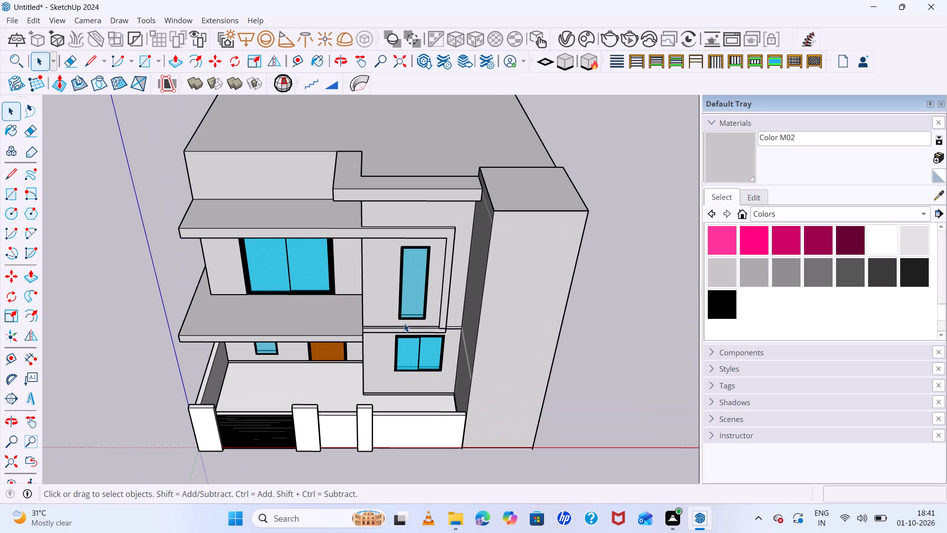
scroll(431, 237, "up", 9)
scroll(487, 239, "down", 10)
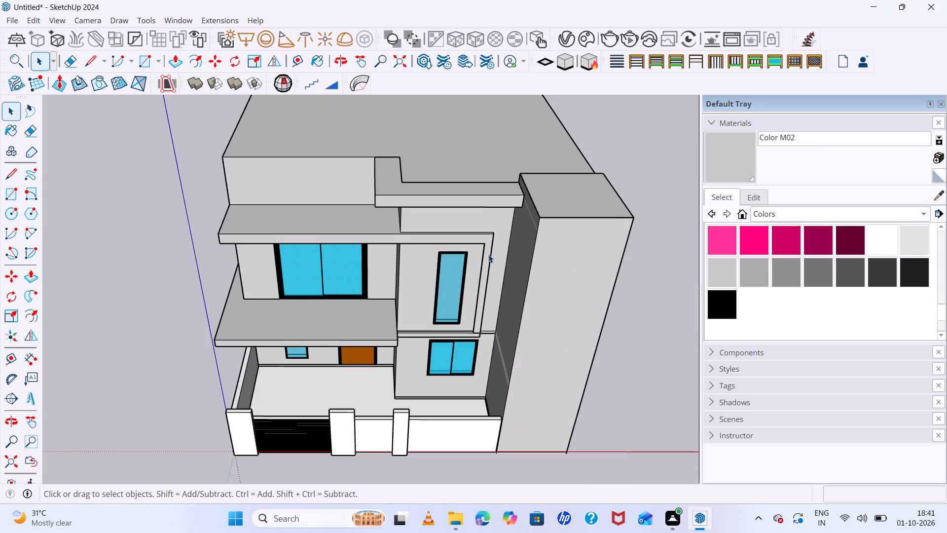
scroll(455, 254, "down", 8)
middle_click_drag(444, 349, 437, 288)
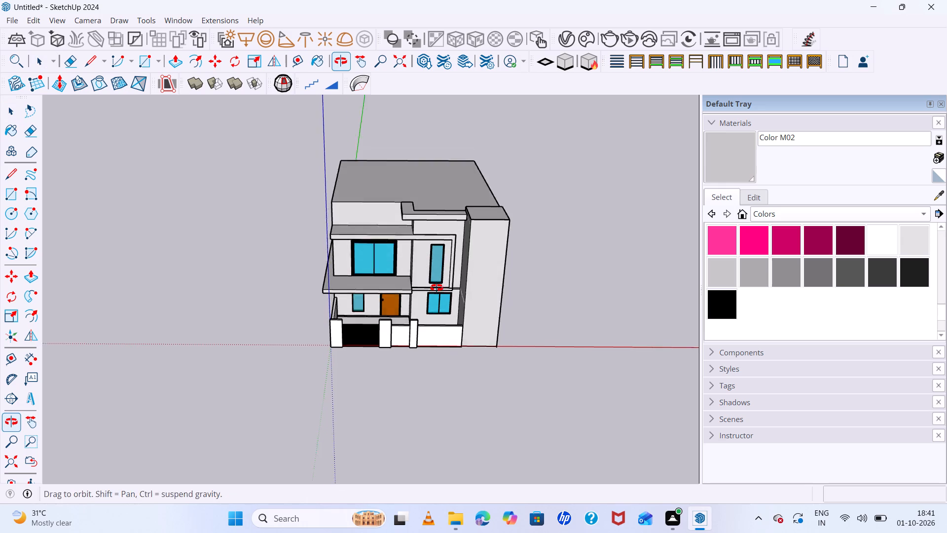
middle_click_drag(437, 288, 435, 276)
scroll(406, 318, "down", 1)
scroll(329, 365, "up", 10)
scroll(404, 326, "up", 10)
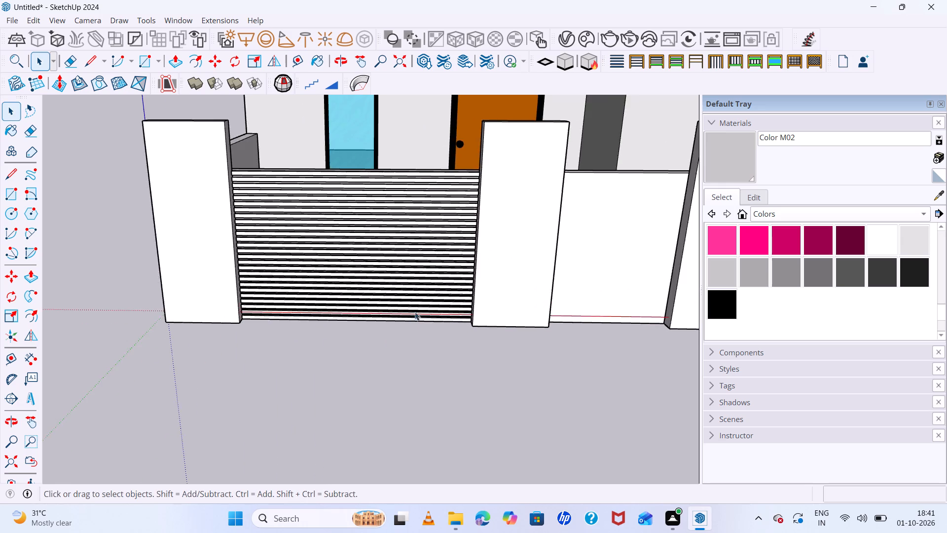
scroll(418, 307, "up", 8)
scroll(349, 277, "up", 8)
scroll(348, 277, "down", 15)
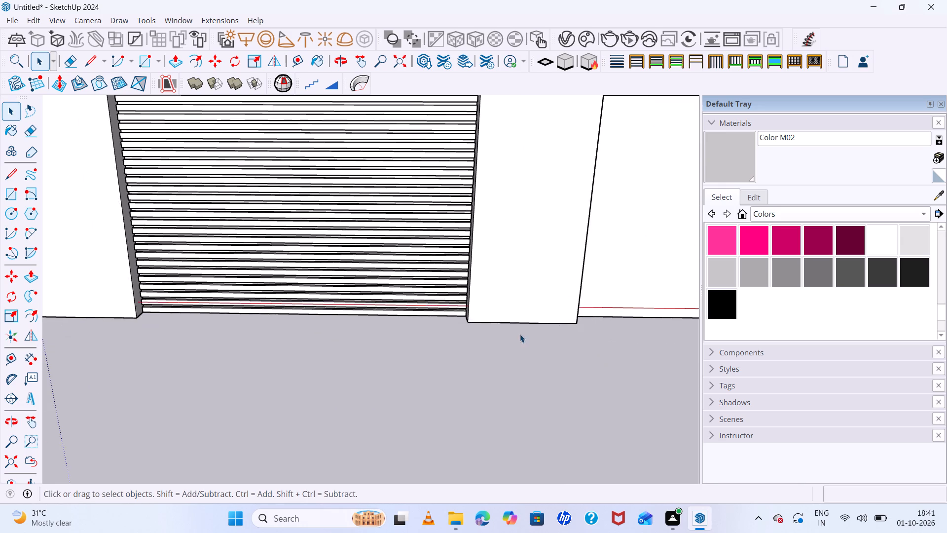
middle_click_drag(520, 334, 522, 239)
scroll(523, 244, "up", 1)
scroll(375, 253, "down", 16)
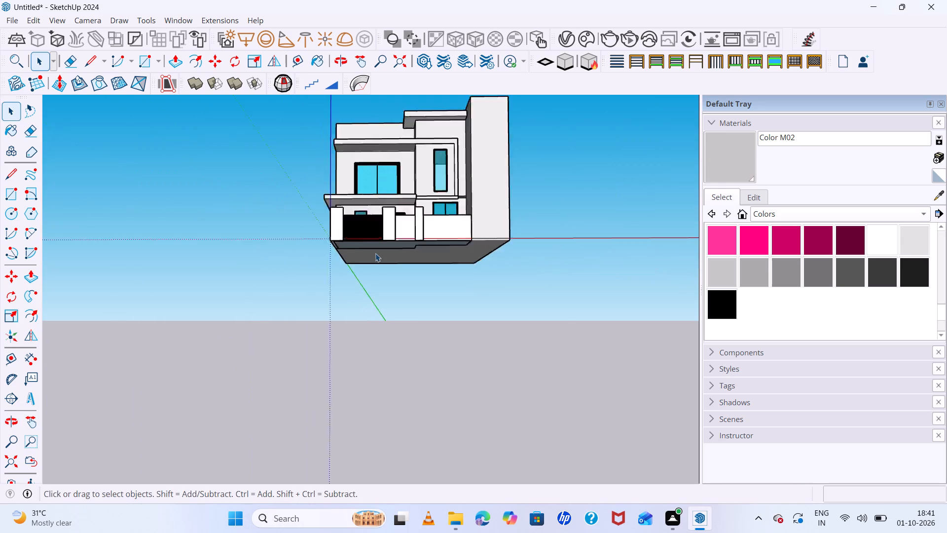
scroll(375, 253, "down", 2)
middle_click_drag(400, 266, 405, 329)
scroll(405, 286, "up", 16)
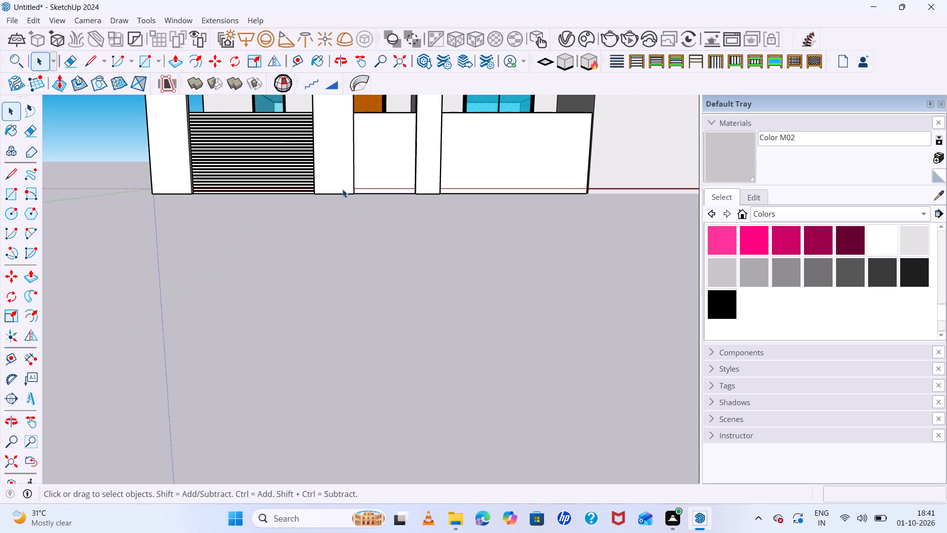
middle_click_drag(354, 211, 489, 317)
scroll(500, 360, "up", 1)
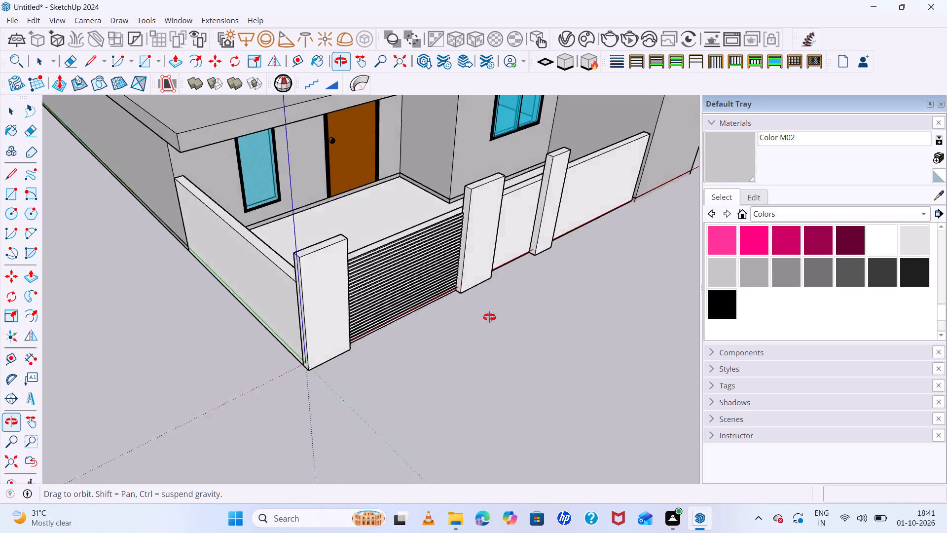
middle_click_drag(489, 317, 398, 329)
scroll(398, 300, "down", 1)
scroll(399, 251, "up", 9)
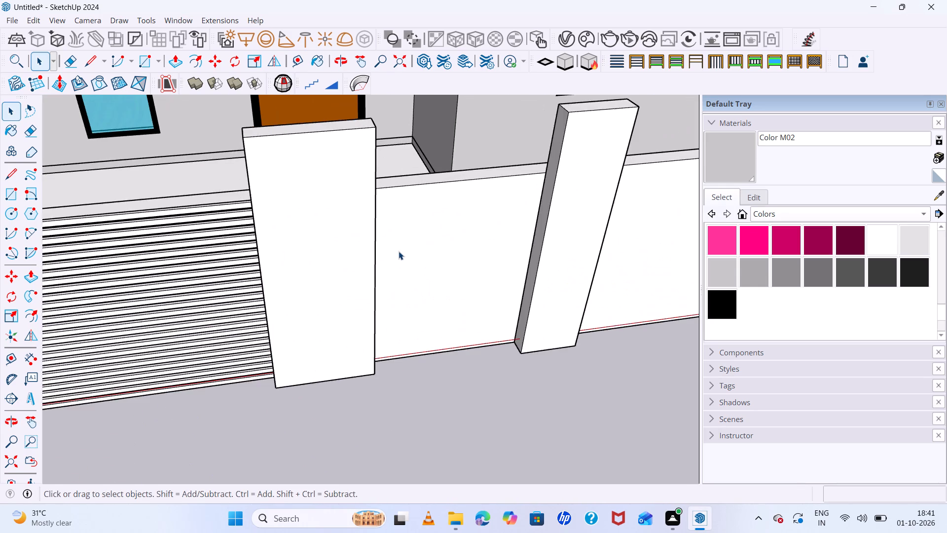
scroll(337, 222, "down", 7)
scroll(416, 255, "down", 6)
middle_click_drag(447, 270, 439, 169)
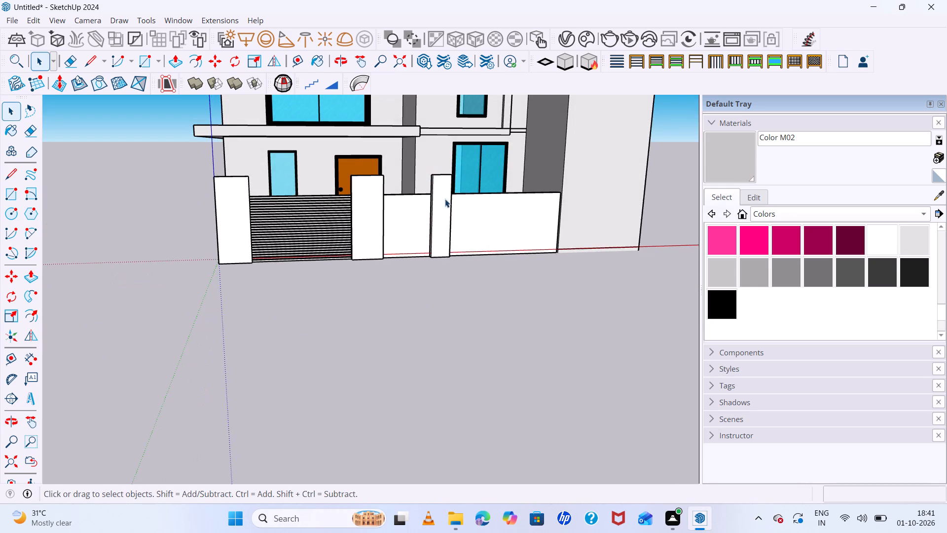
scroll(445, 232, "up", 8)
scroll(445, 235, "down", 7)
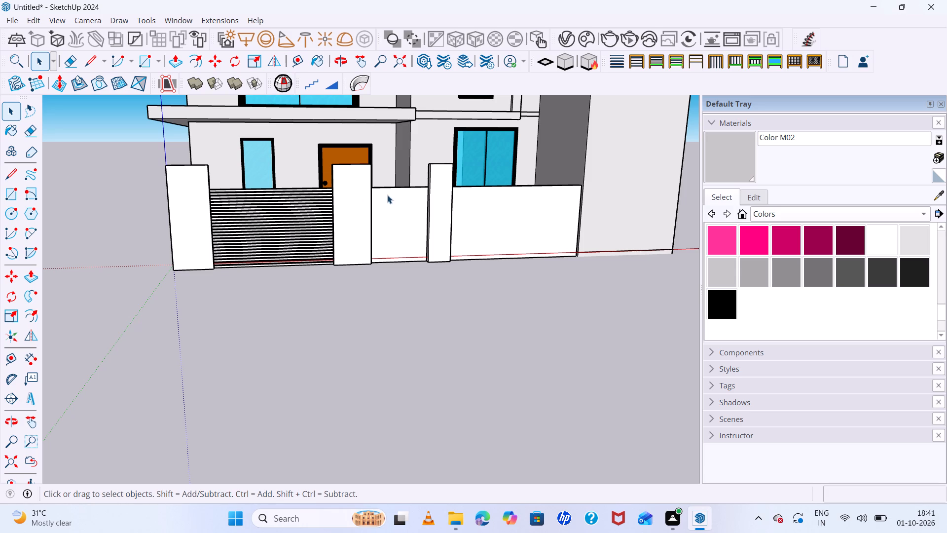
scroll(417, 207, "up", 8)
scroll(417, 207, "down", 8)
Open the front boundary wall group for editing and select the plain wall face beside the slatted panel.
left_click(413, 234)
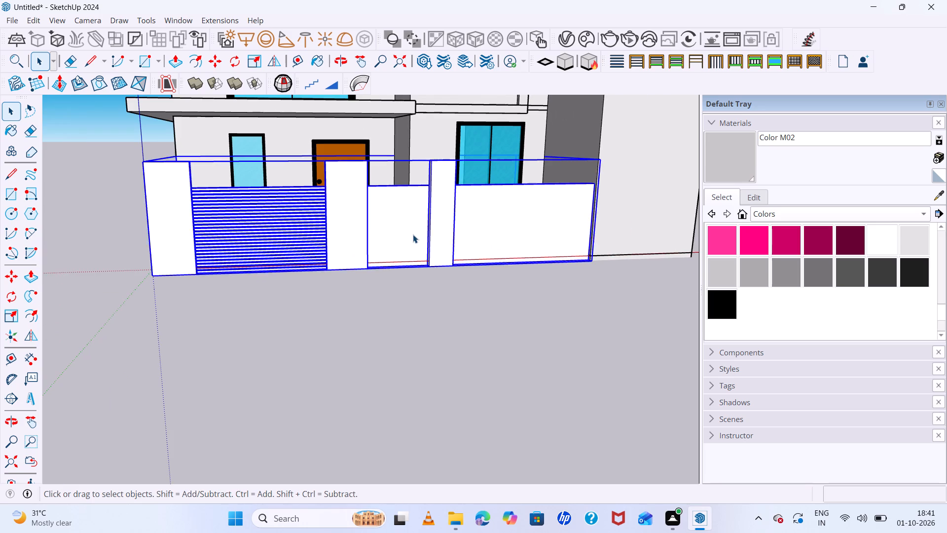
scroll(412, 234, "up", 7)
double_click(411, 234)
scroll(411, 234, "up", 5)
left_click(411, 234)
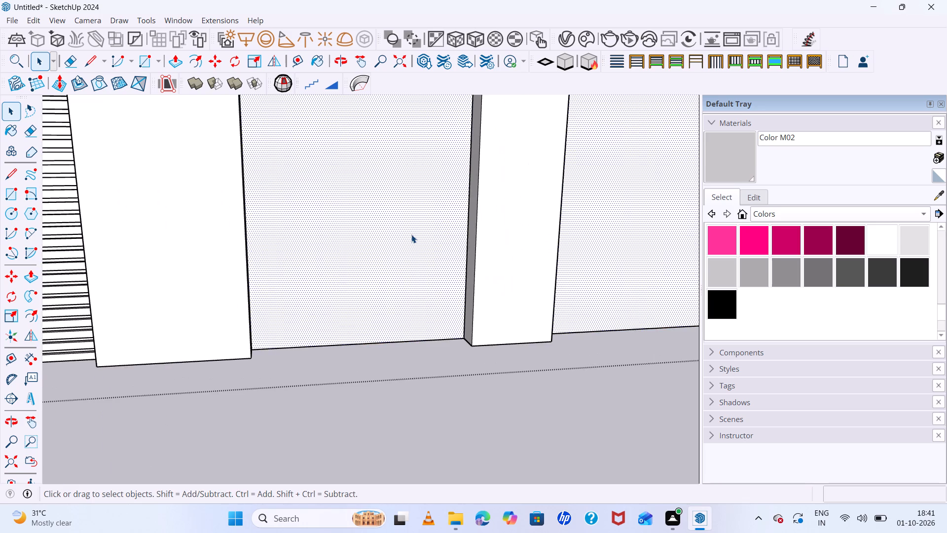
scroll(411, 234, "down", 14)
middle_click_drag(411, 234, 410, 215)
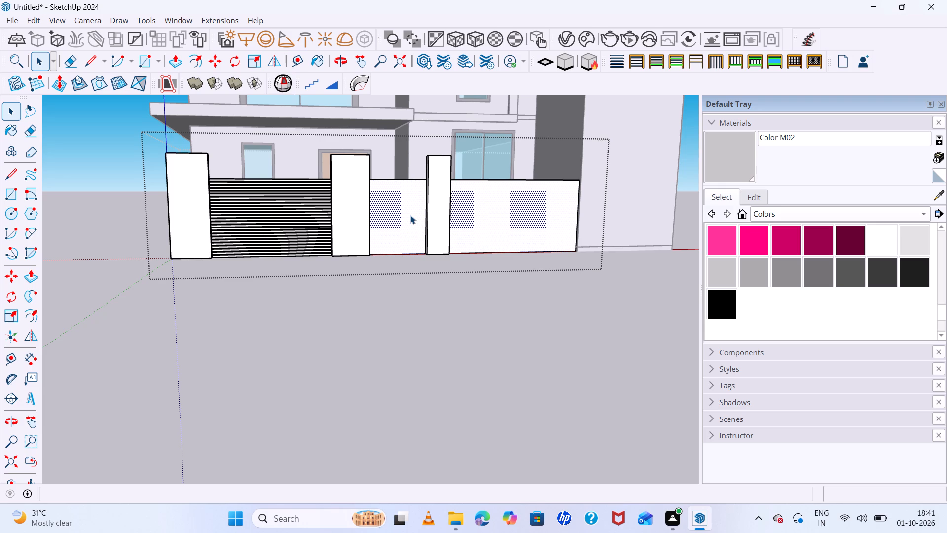
Undo the slat copies and the original strip back to a plain wall panel between the first two front pillars.
key("ctrl+z")
key("ctrl+z")
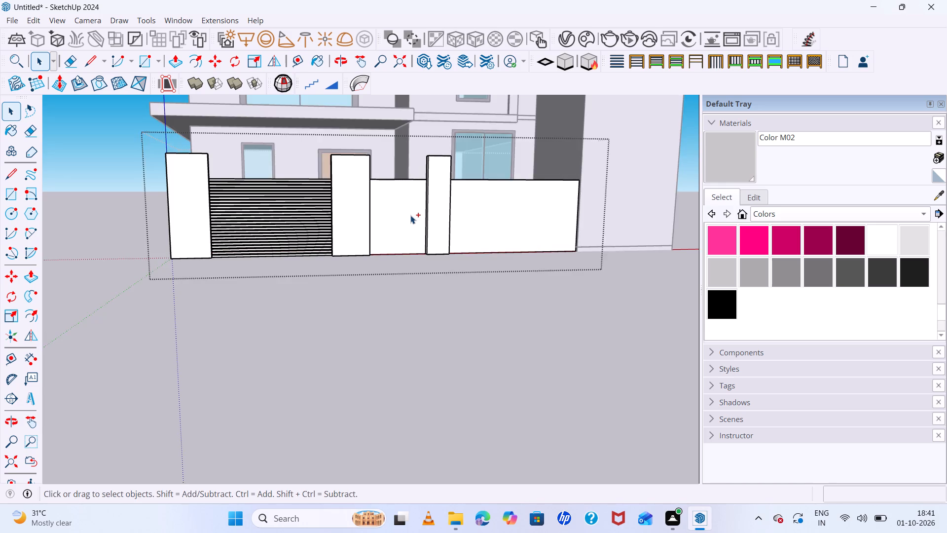
key("ctrl+z")
key("ctrl+z")
key("ctrl+z")
key("ctrl+z")
key("ctrl+z")
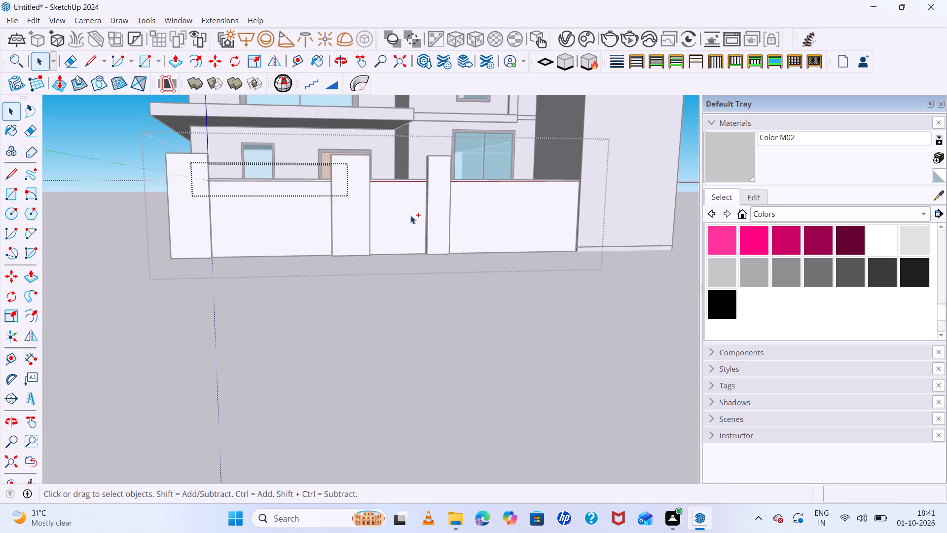
key("ctrl+z")
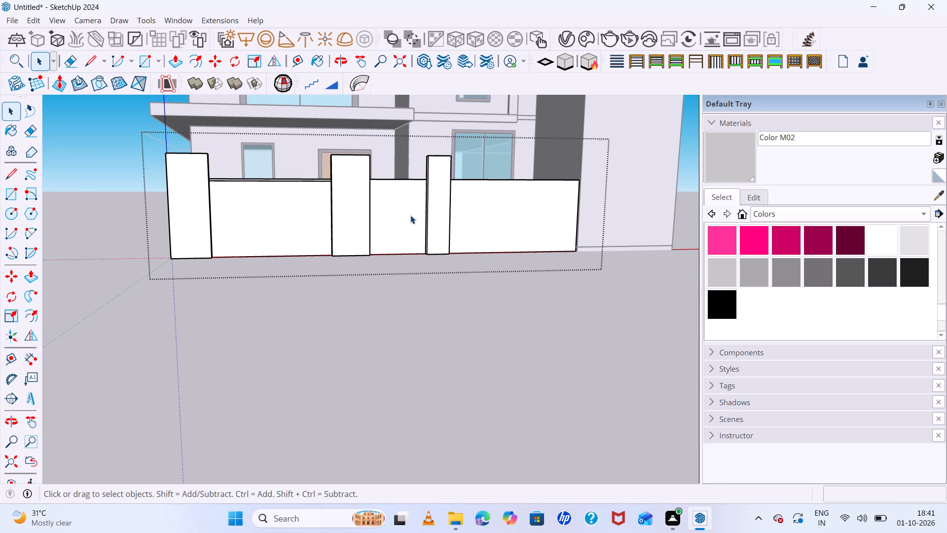
key("ctrl+z")
key("ctrl+z")
Offset the outline of the plain wall panel between the first two front pillars inward by about 2 inches.
scroll(235, 253, "down", 1)
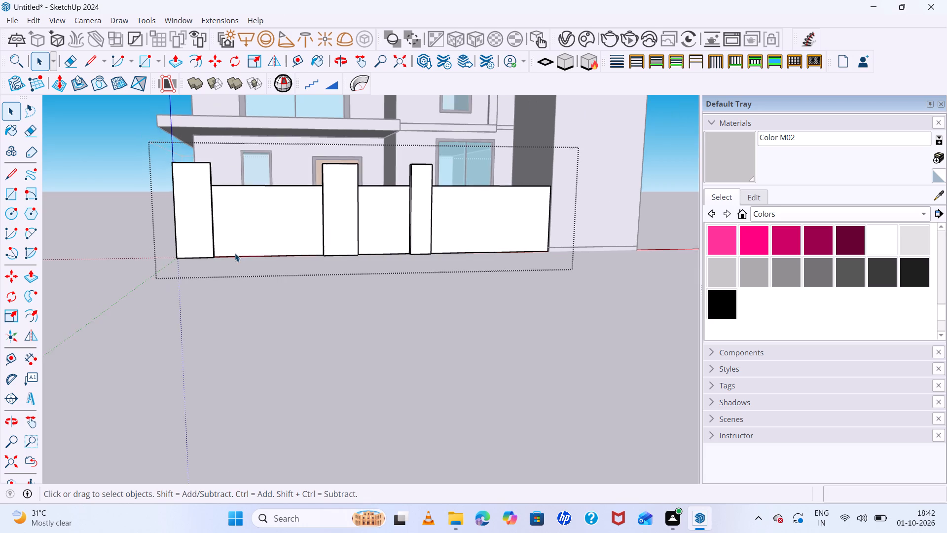
scroll(235, 253, "up", 10)
left_click(236, 223)
scroll(295, 265, "down", 11)
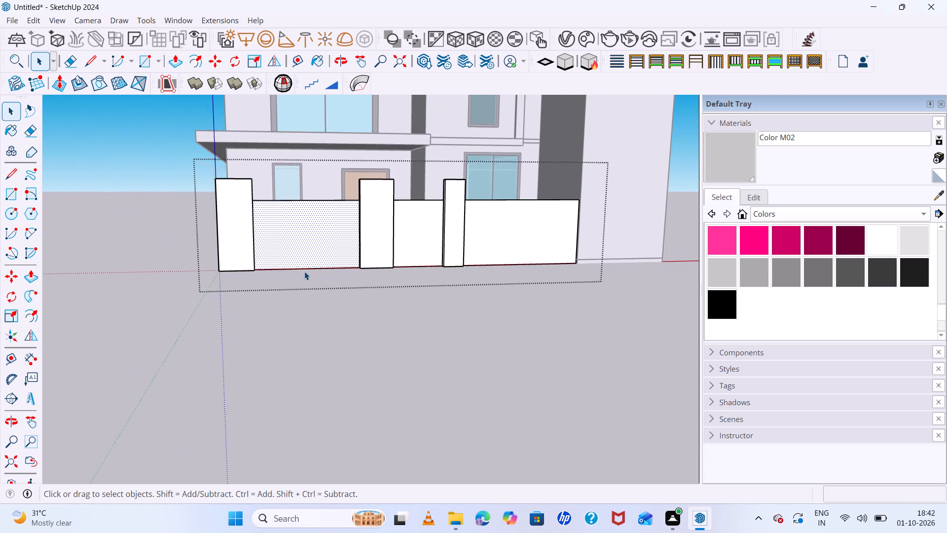
middle_click_drag(304, 271, 293, 364)
scroll(317, 327, "up", 9)
double_click(309, 303)
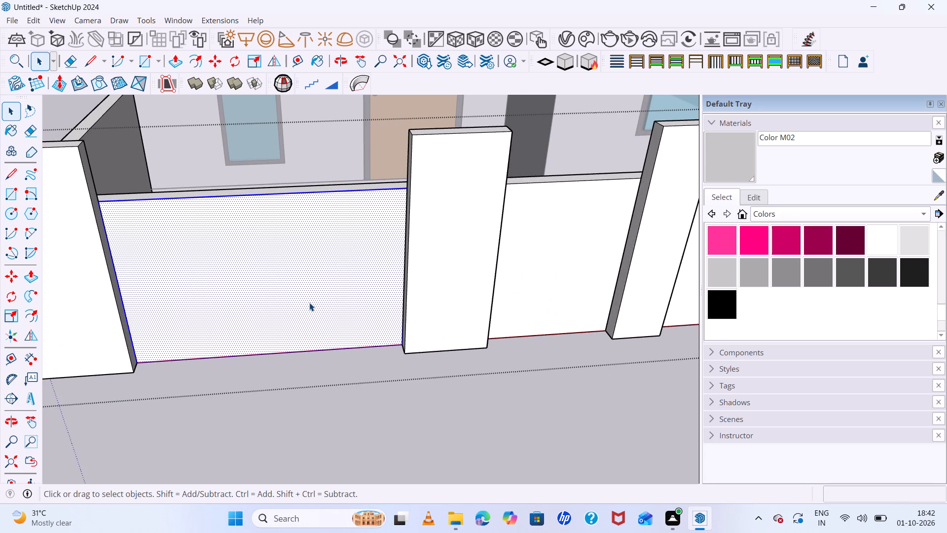
scroll(155, 245, "down", 6)
middle_click_drag(207, 312, 194, 232)
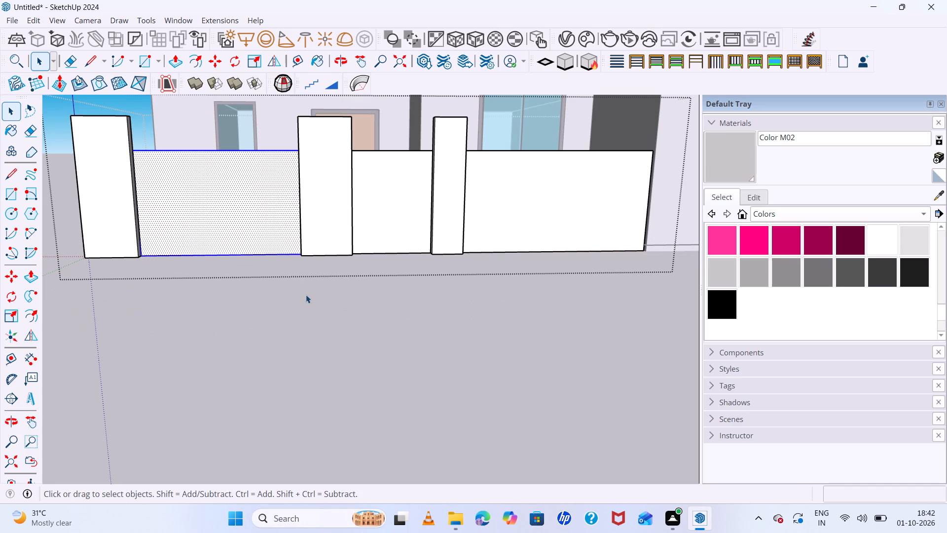
middle_click_drag(332, 329, 345, 386)
scroll(342, 365, "down", 1)
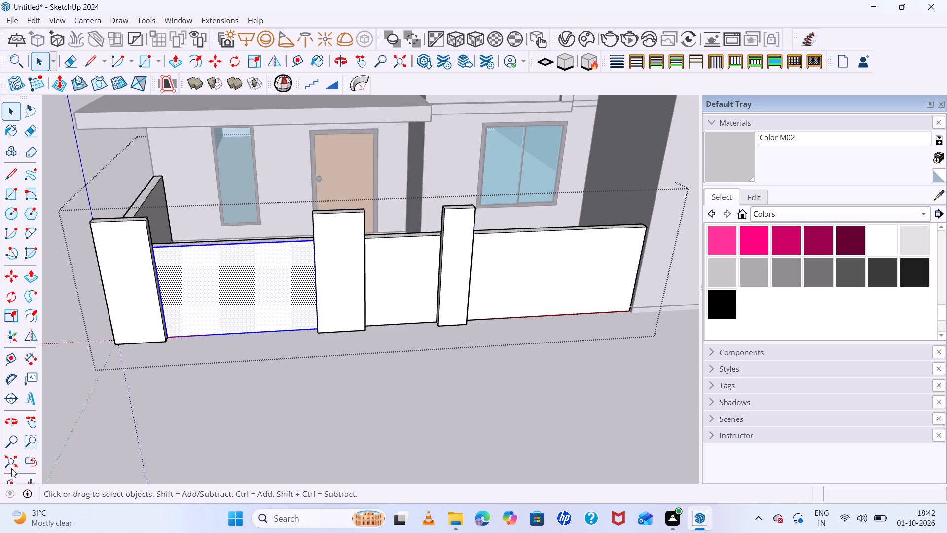
scroll(204, 238, "up", 5)
middle_click_drag(231, 269, 229, 228)
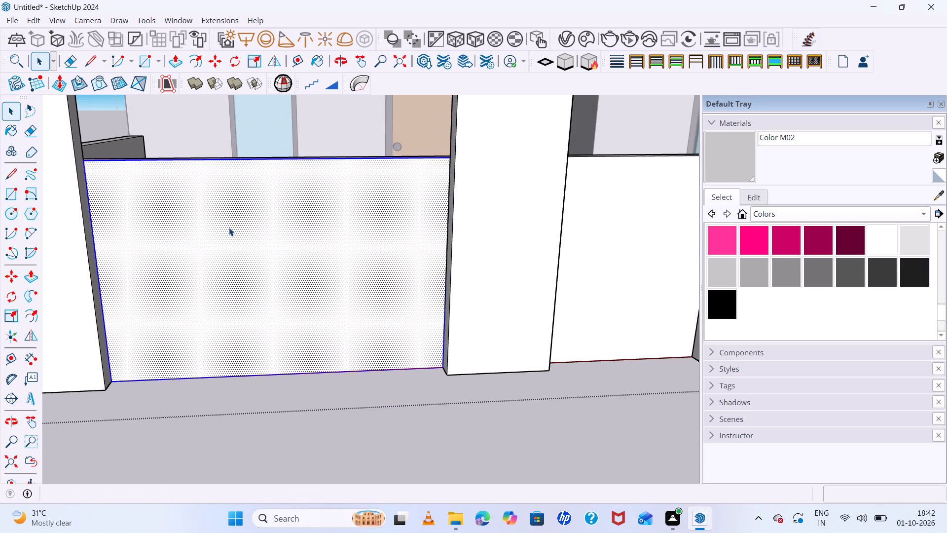
key("f")
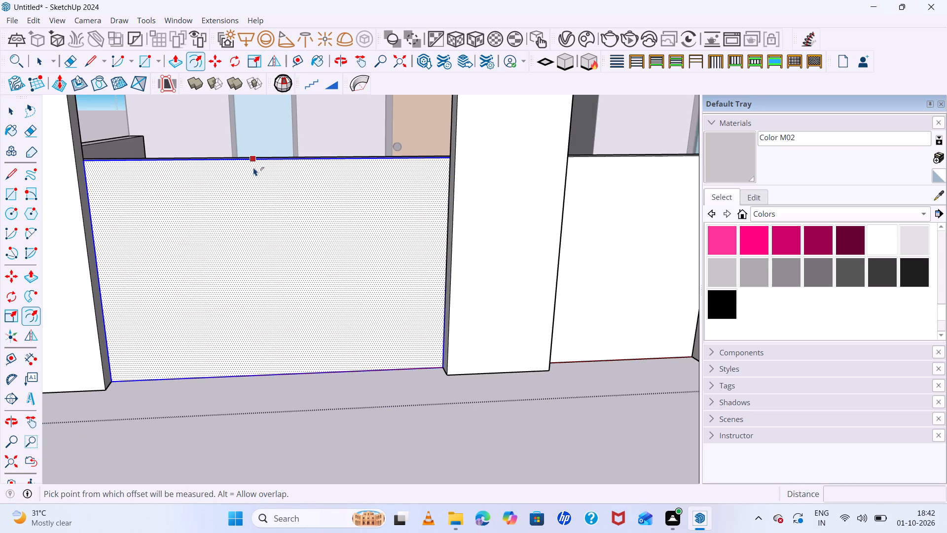
left_click(254, 167)
scroll(255, 173, "up", 2)
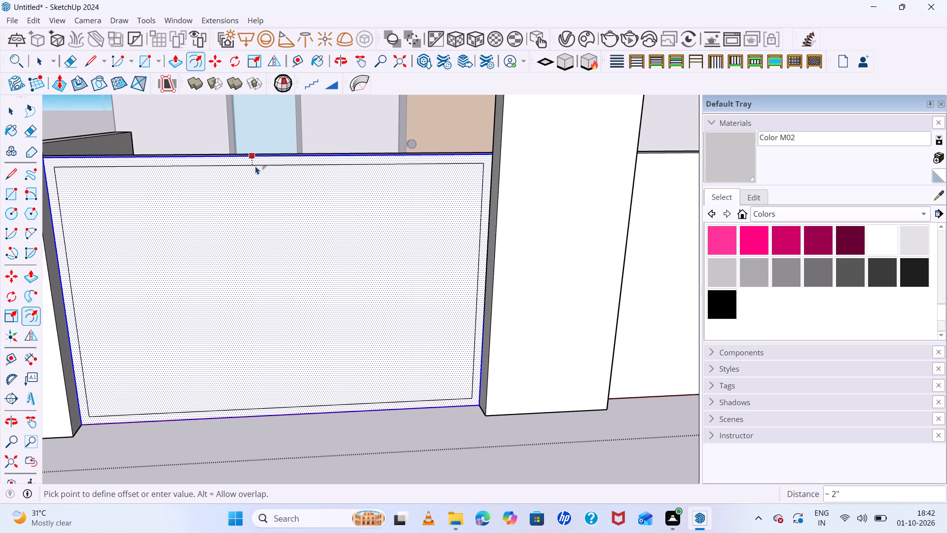
left_click(255, 165)
key("space")
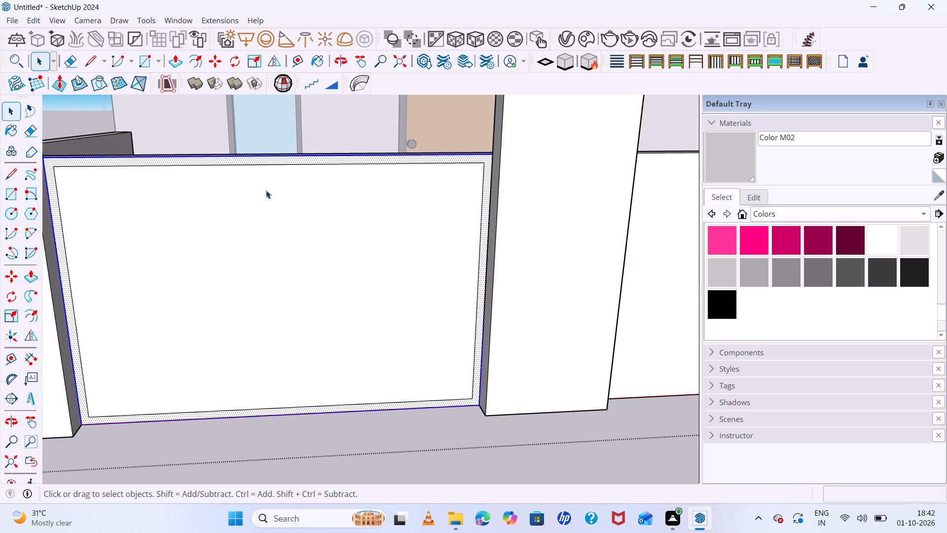
Draw a vertical line about 4' 10 5/8" long down the middle of the inset panel, splitting it into two halves.
key("l")
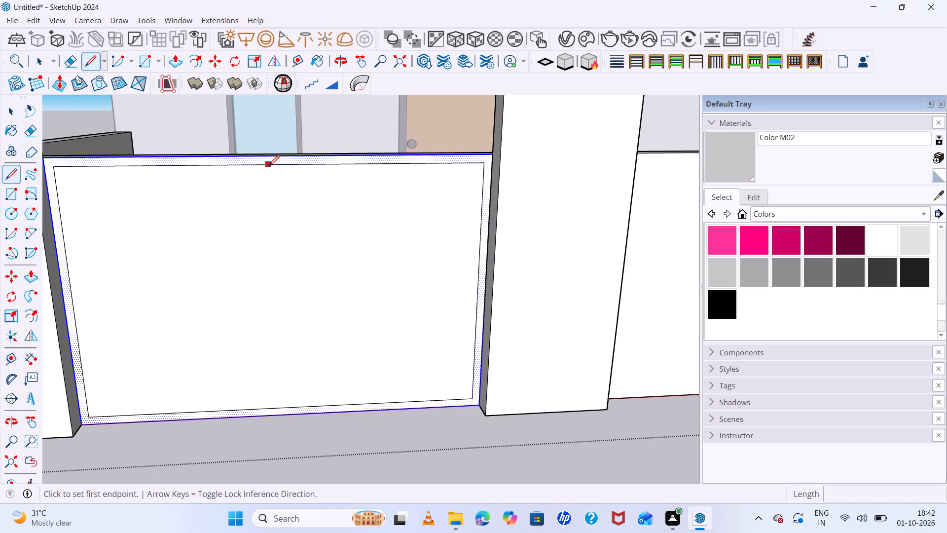
left_click(274, 167)
scroll(268, 209, "down", 7)
middle_click_drag(268, 188, 270, 169)
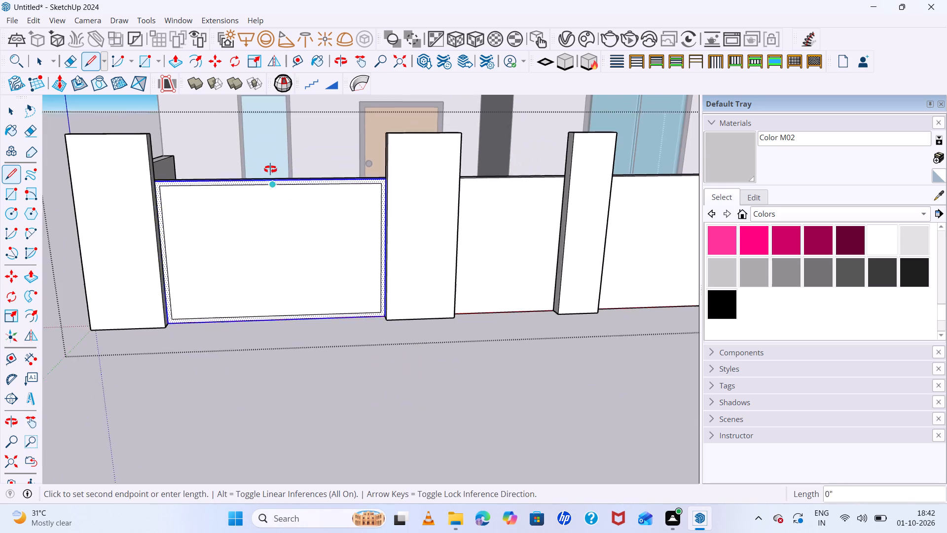
middle_click_drag(270, 169, 275, 114)
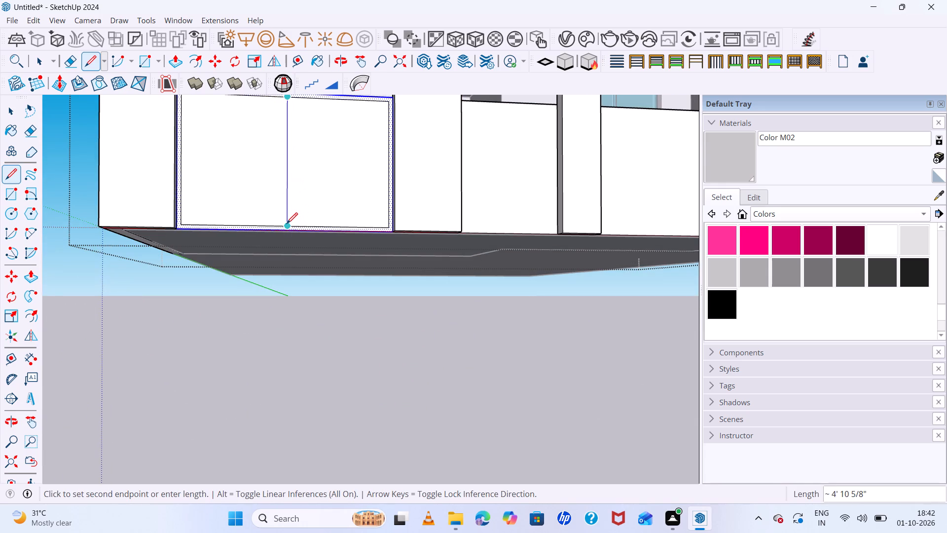
left_click(287, 224)
scroll(298, 202, "down", 5)
middle_click_drag(330, 253, 346, 315)
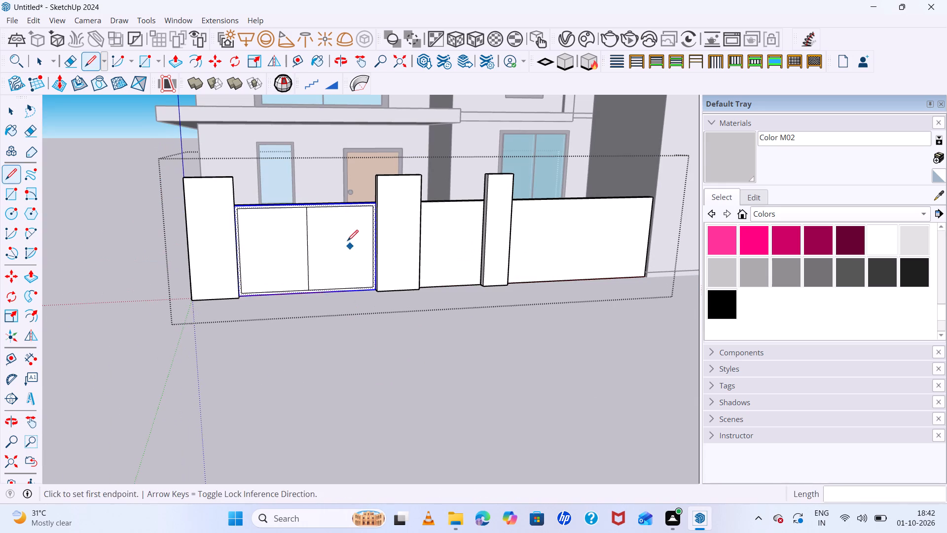
key("space")
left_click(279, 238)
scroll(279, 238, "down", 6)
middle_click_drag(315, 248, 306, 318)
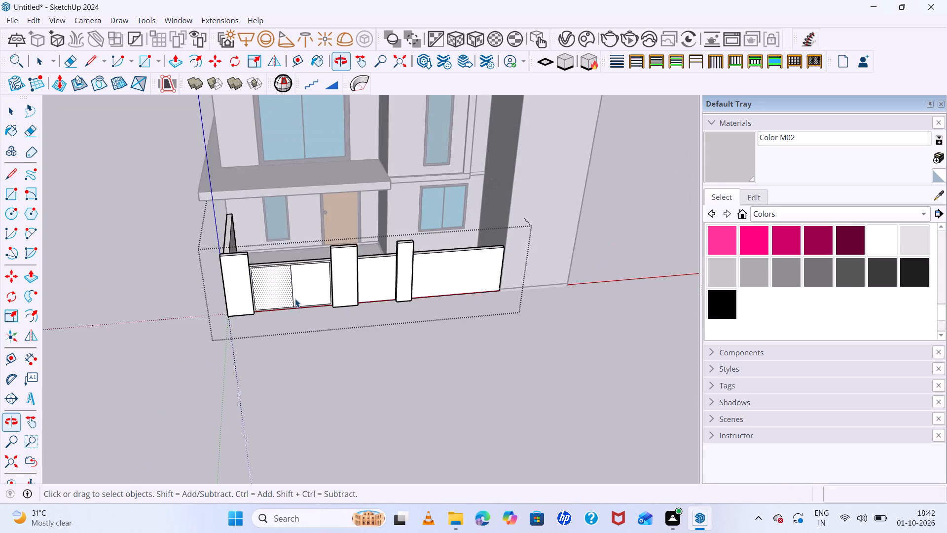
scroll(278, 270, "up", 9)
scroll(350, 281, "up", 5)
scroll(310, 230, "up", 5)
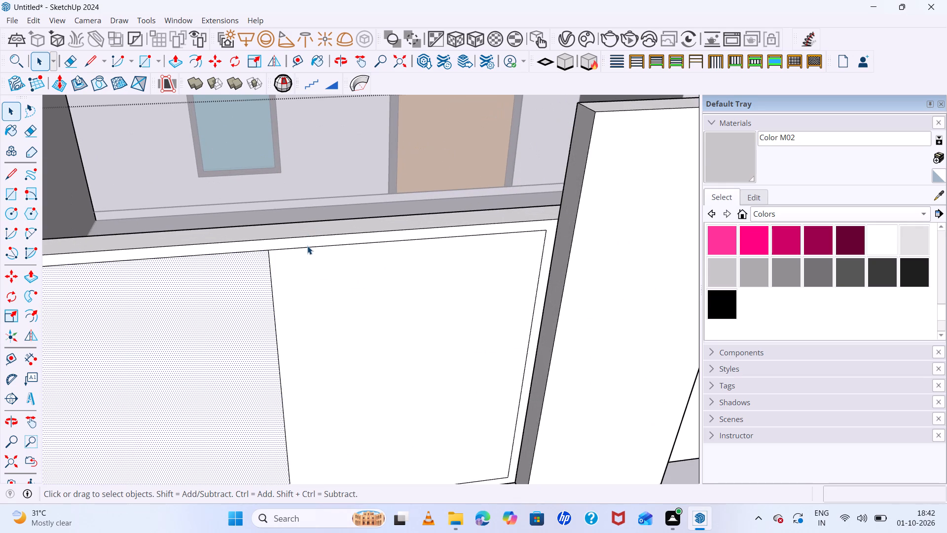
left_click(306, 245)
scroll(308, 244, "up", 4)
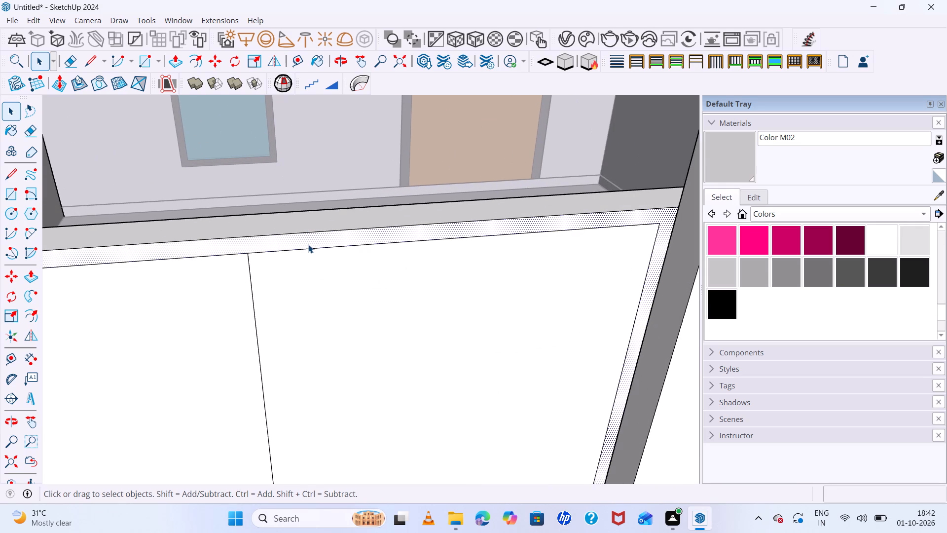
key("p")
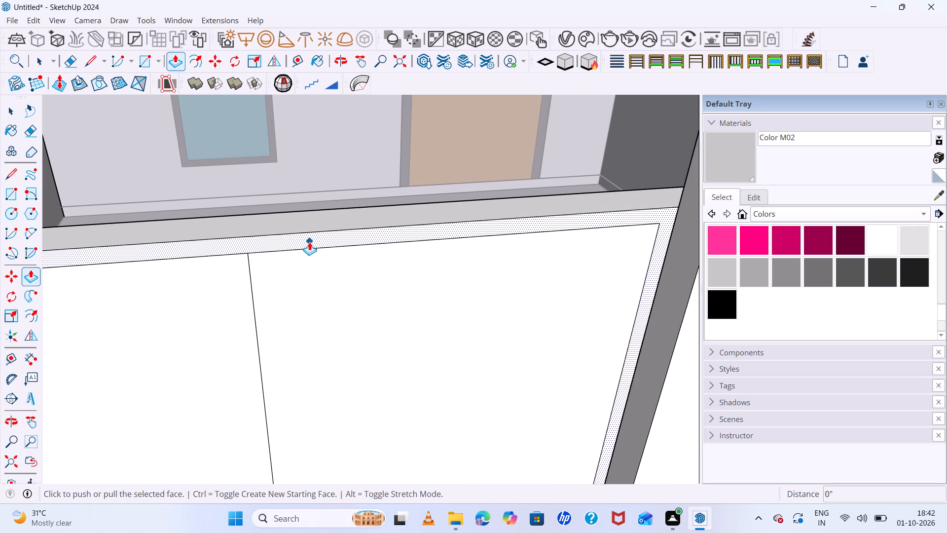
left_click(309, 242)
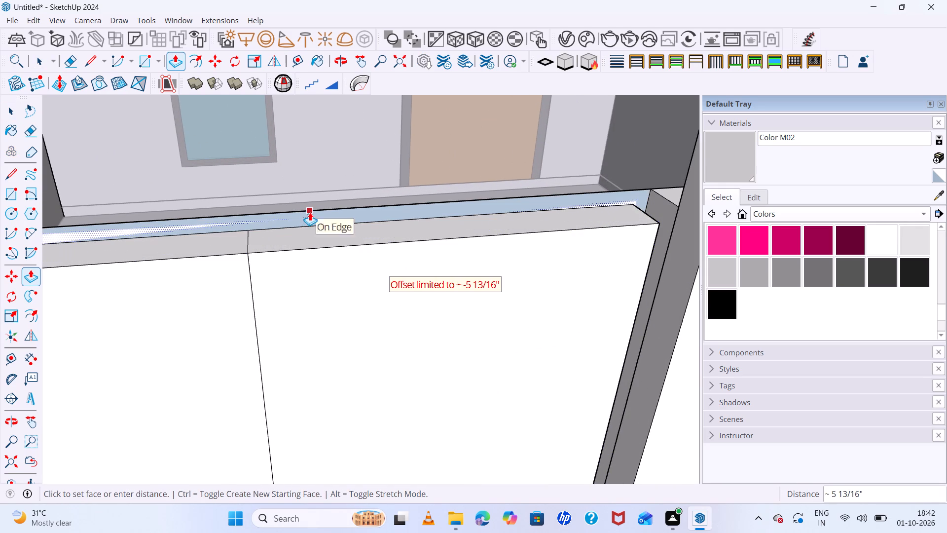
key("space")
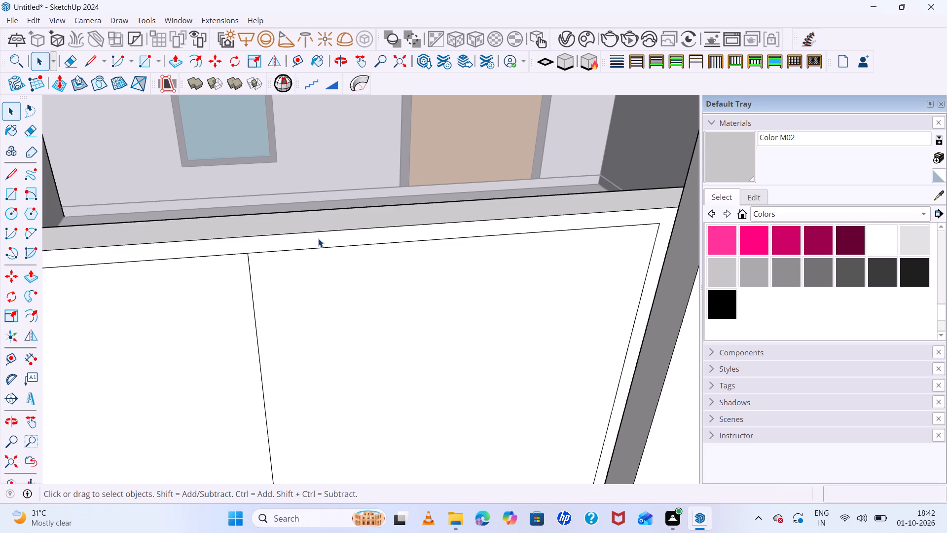
Make a group from the narrow border face and its edges around the two panel halves.
left_click(318, 238)
double_click(318, 239)
right_click(318, 239)
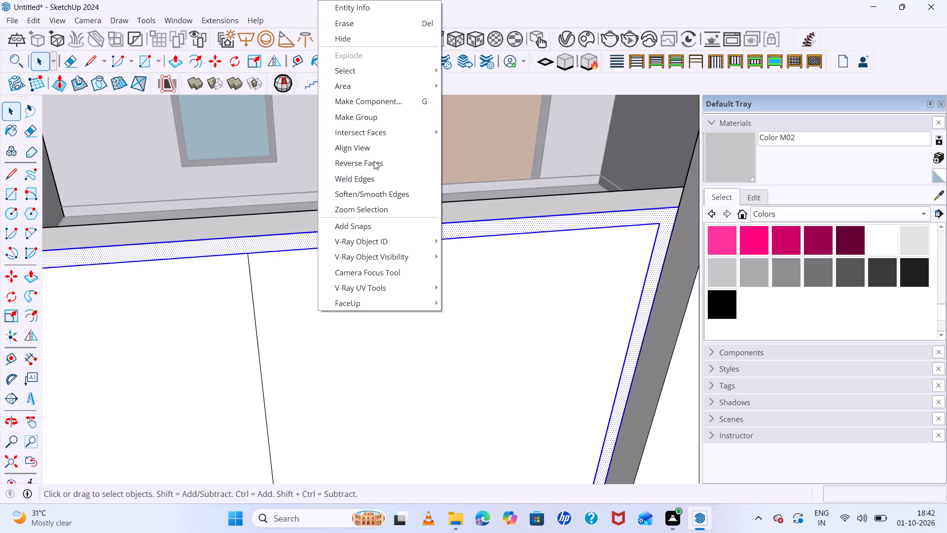
left_click(369, 115)
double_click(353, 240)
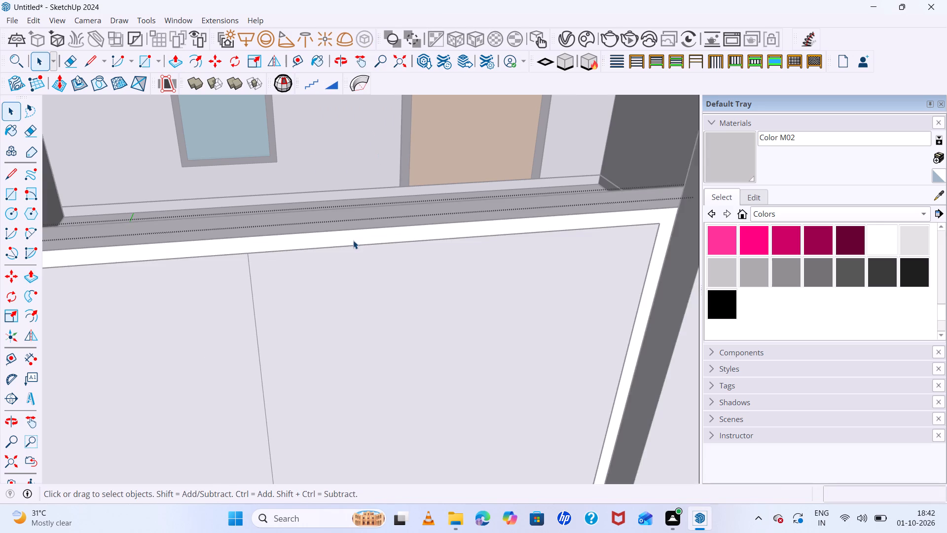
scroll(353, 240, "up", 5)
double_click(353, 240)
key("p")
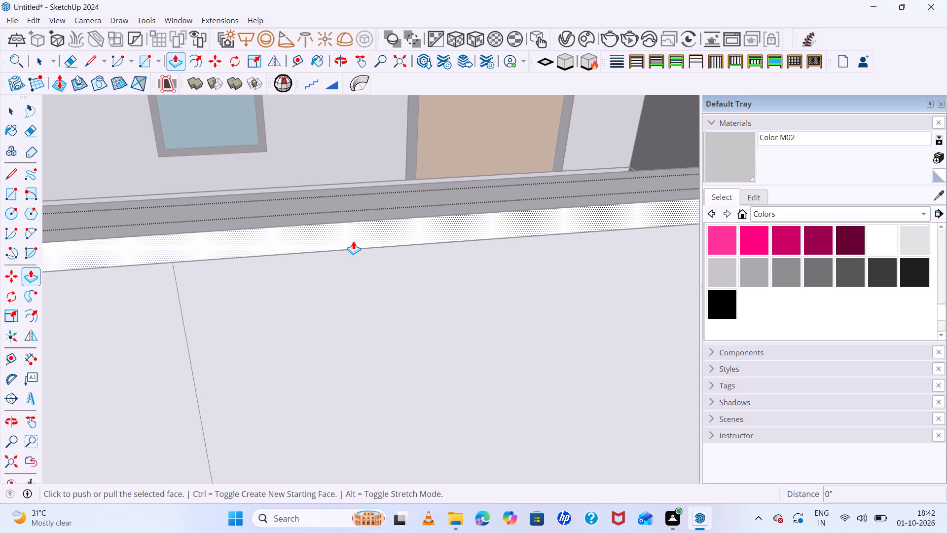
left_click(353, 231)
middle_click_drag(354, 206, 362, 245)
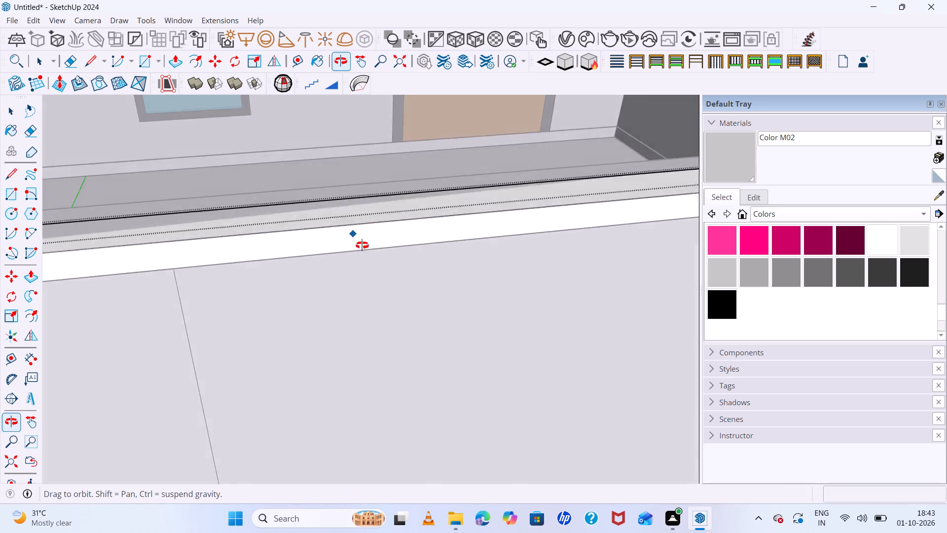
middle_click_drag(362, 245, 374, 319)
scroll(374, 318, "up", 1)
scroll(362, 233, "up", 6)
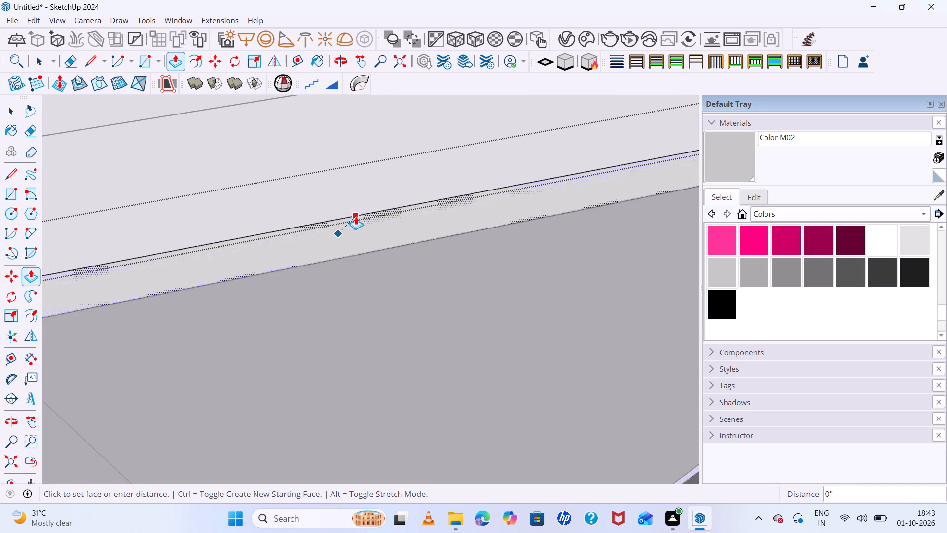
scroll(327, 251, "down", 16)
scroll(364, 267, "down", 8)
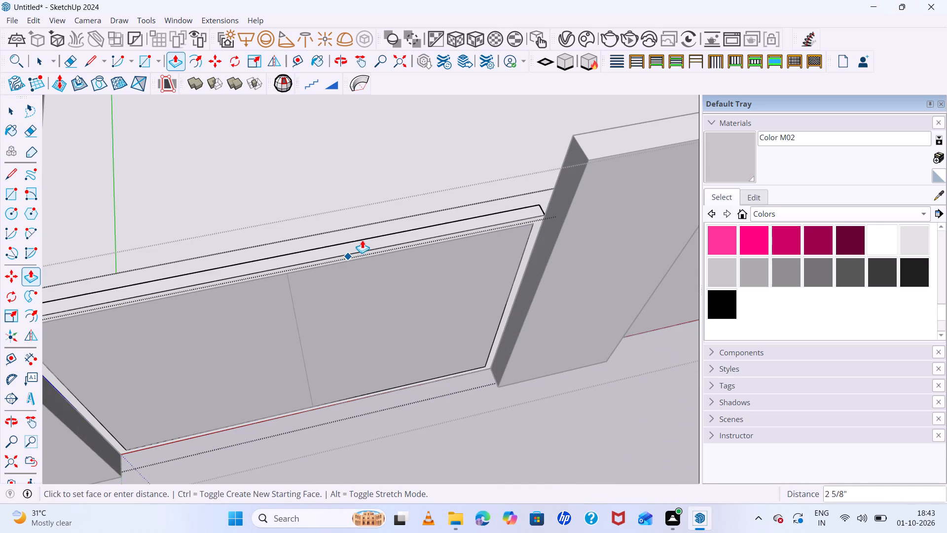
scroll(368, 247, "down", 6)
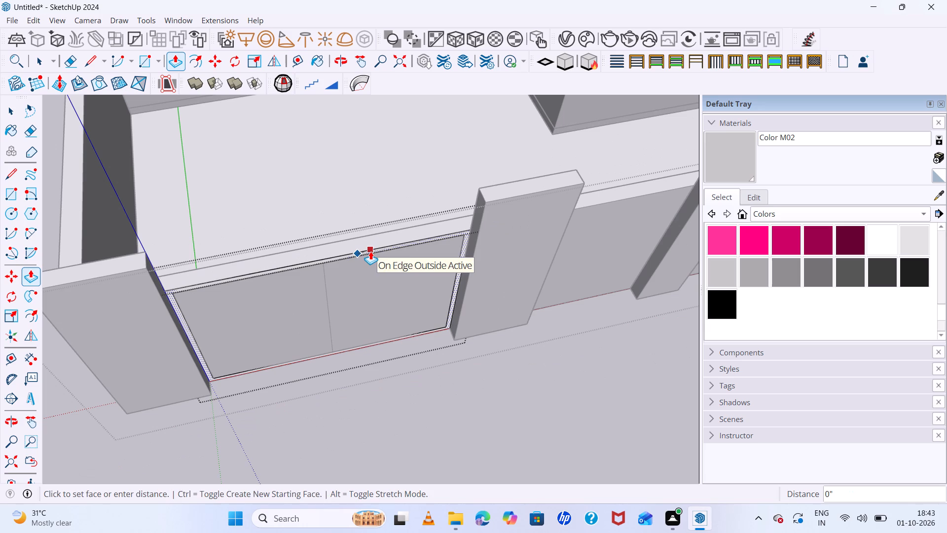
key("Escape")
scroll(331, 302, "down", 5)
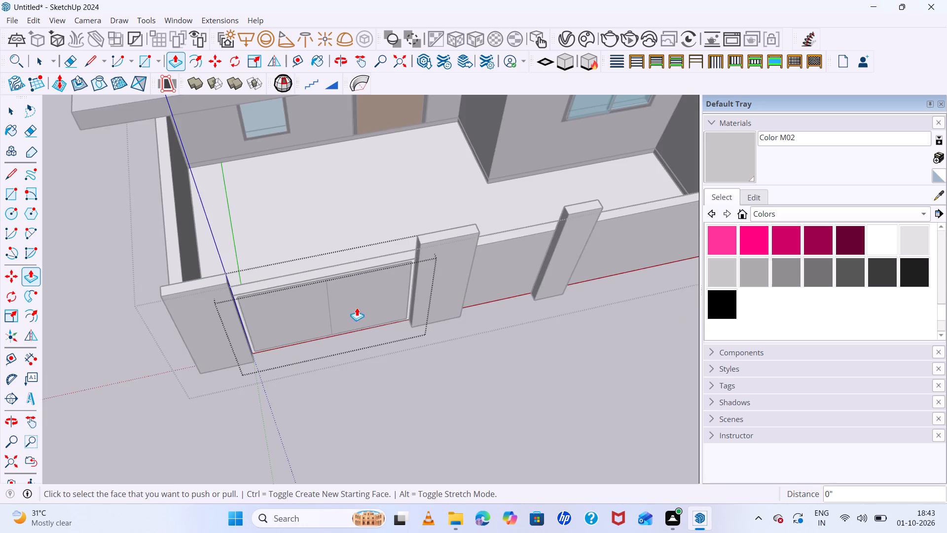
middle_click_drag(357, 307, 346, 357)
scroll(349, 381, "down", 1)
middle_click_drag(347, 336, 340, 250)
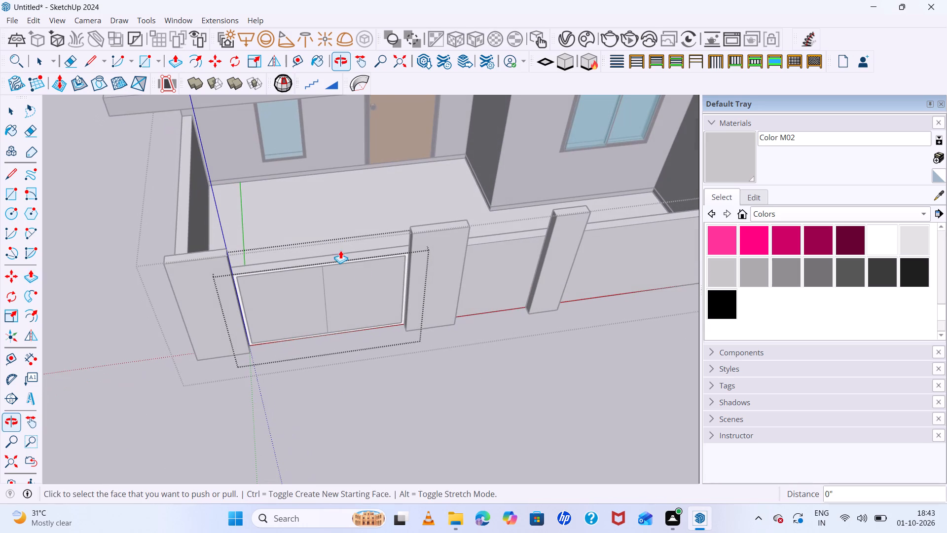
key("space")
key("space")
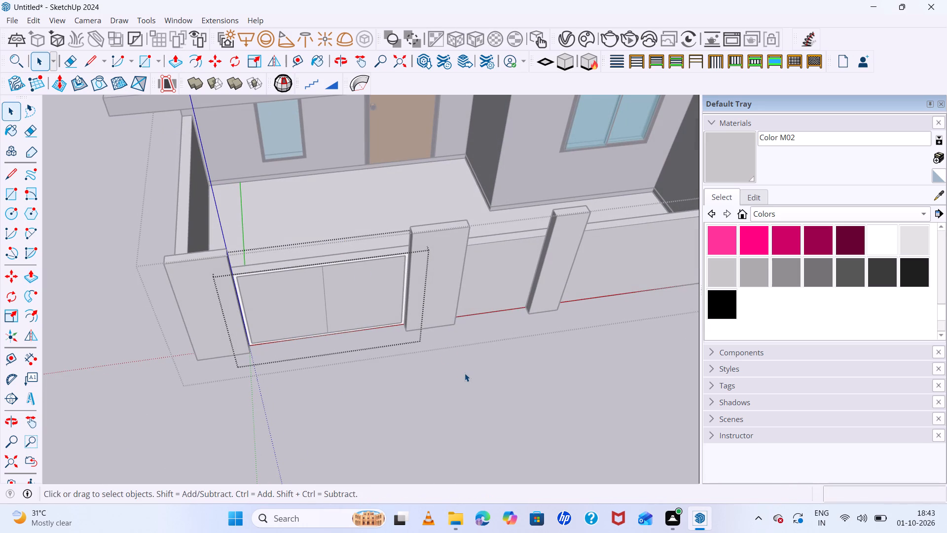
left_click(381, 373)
Paint the grouped border frame around the two panel halves black with Color M09.
scroll(413, 395, "up", 2)
middle_click_drag(413, 395, 418, 303)
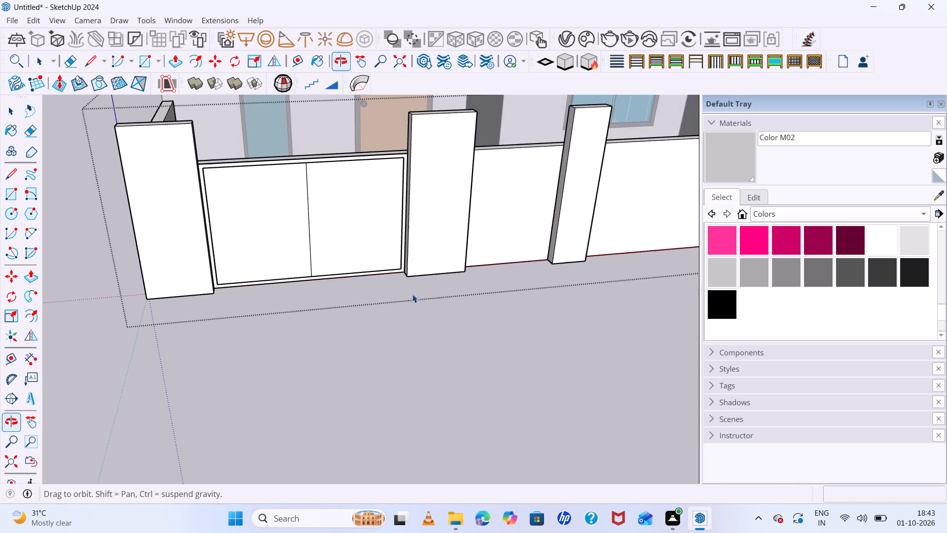
scroll(318, 285, "up", 11)
left_click(312, 266)
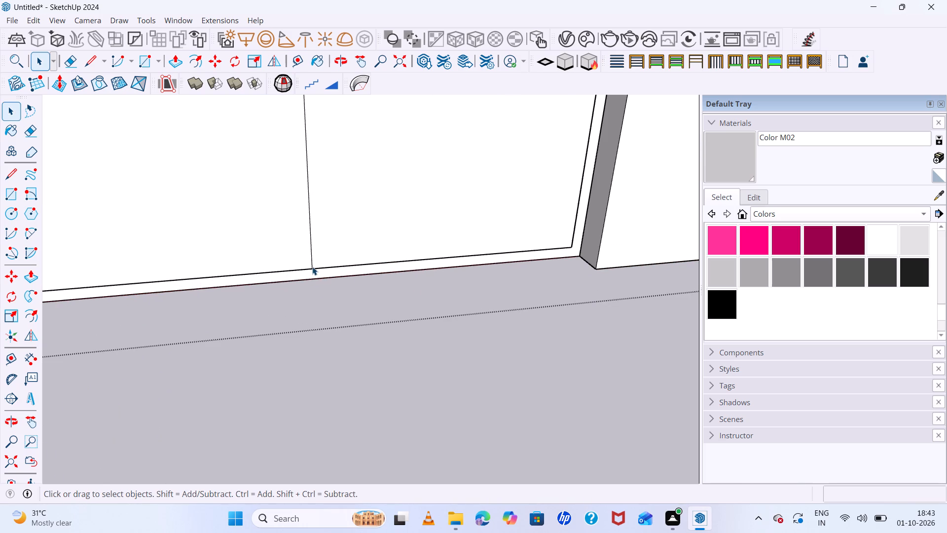
scroll(312, 266, "up", 5)
left_click(345, 236)
scroll(345, 248, "down", 16)
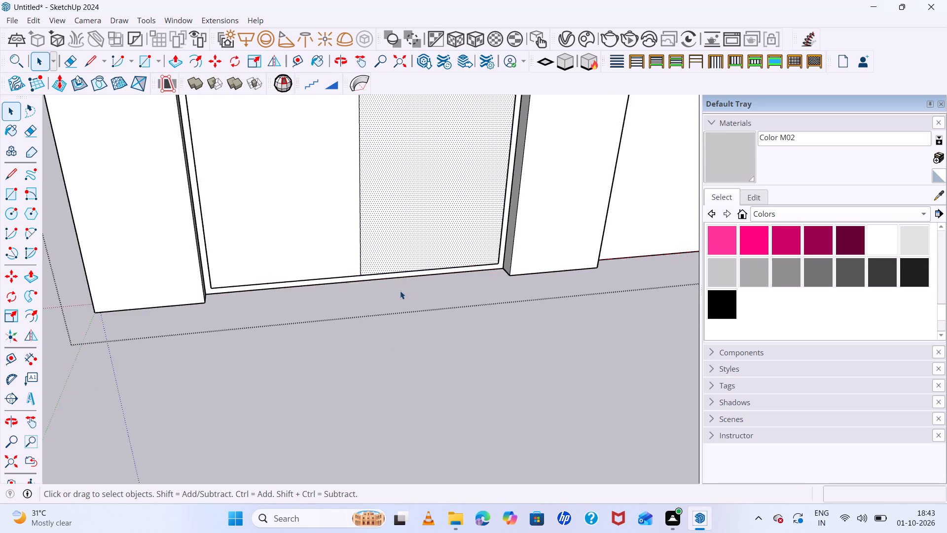
scroll(400, 291, "down", 3)
left_click(334, 215)
scroll(334, 215, "up", 7)
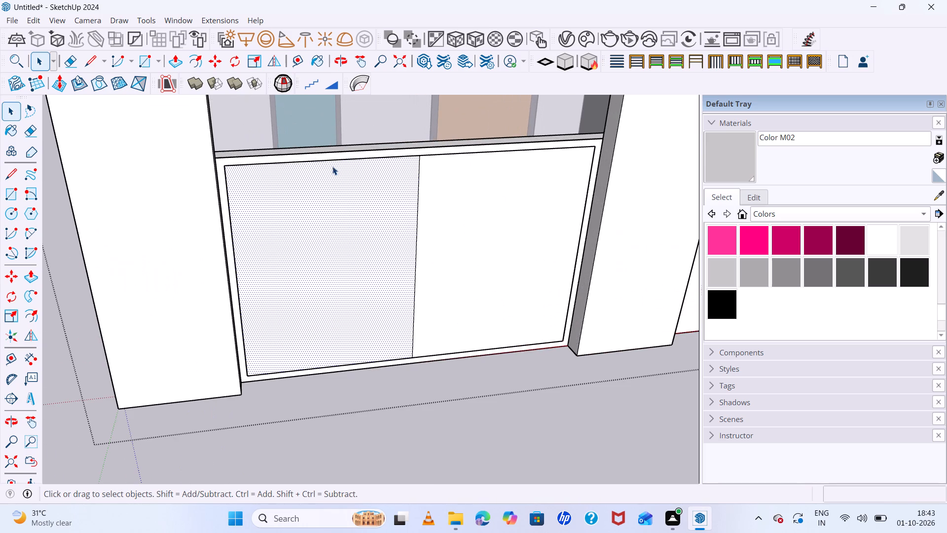
left_click(729, 305)
scroll(367, 93, "up", 6)
left_click(541, 318)
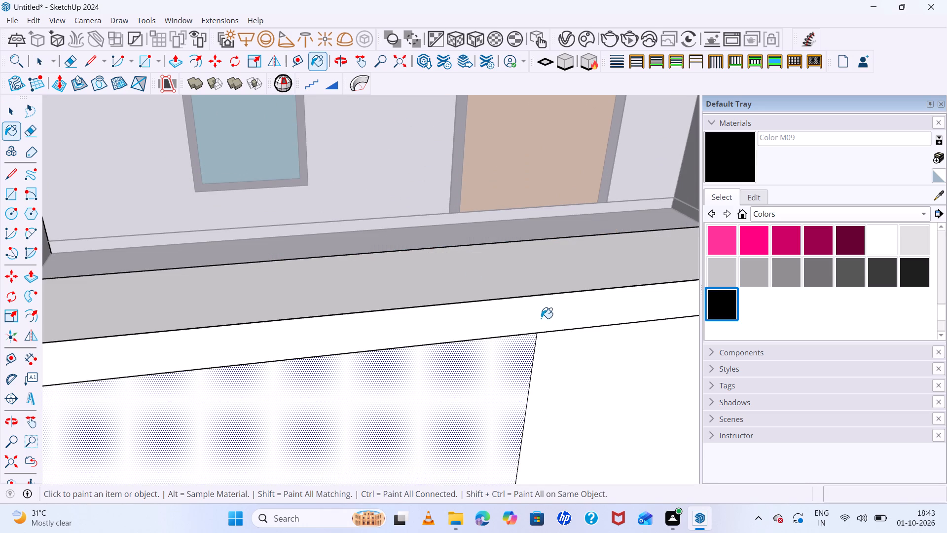
Examine the black-framed gate and the adjoining boundary walls from several angles.
scroll(440, 304, "down", 16)
scroll(410, 293, "down", 8)
middle_click_drag(500, 338, 463, 240)
scroll(464, 246, "up", 1)
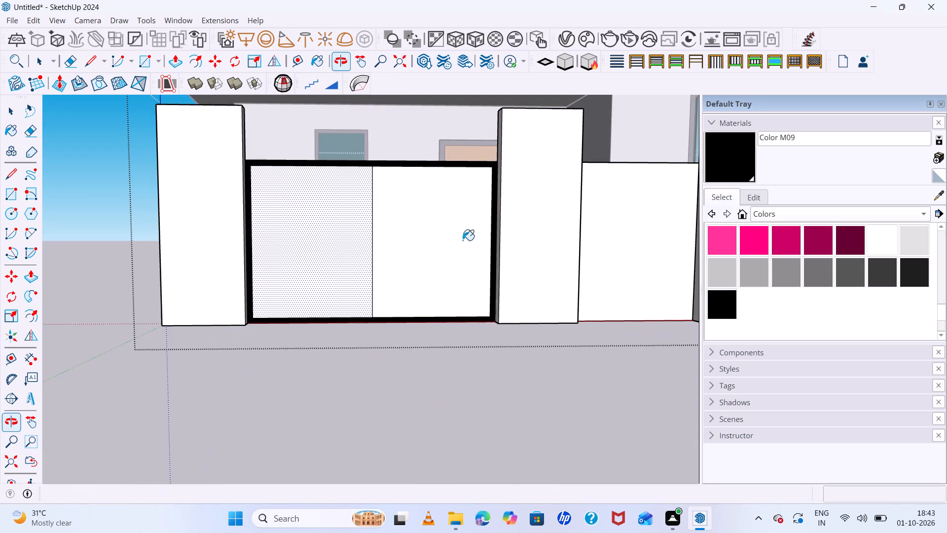
scroll(348, 319, "up", 8)
scroll(411, 344, "down", 7)
middle_click_drag(411, 344, 434, 414)
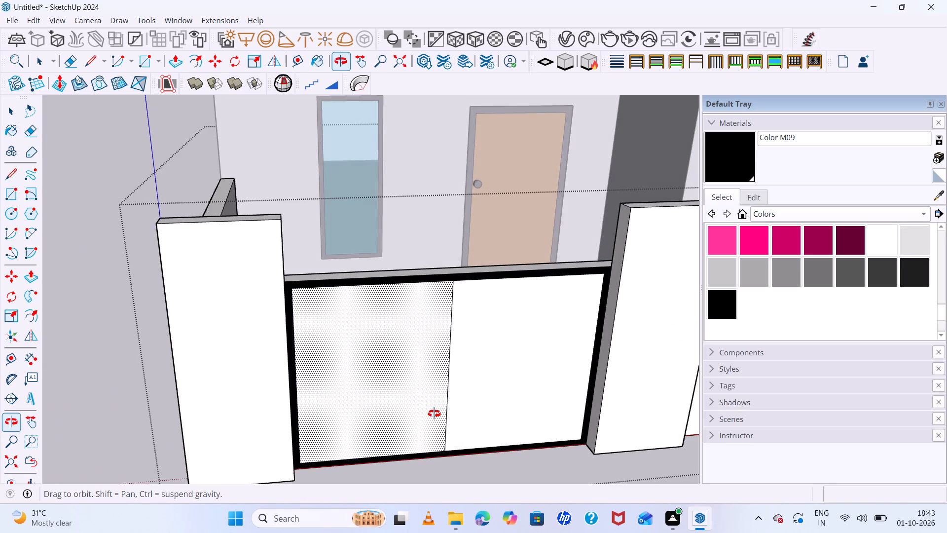
middle_click_drag(434, 414, 404, 199)
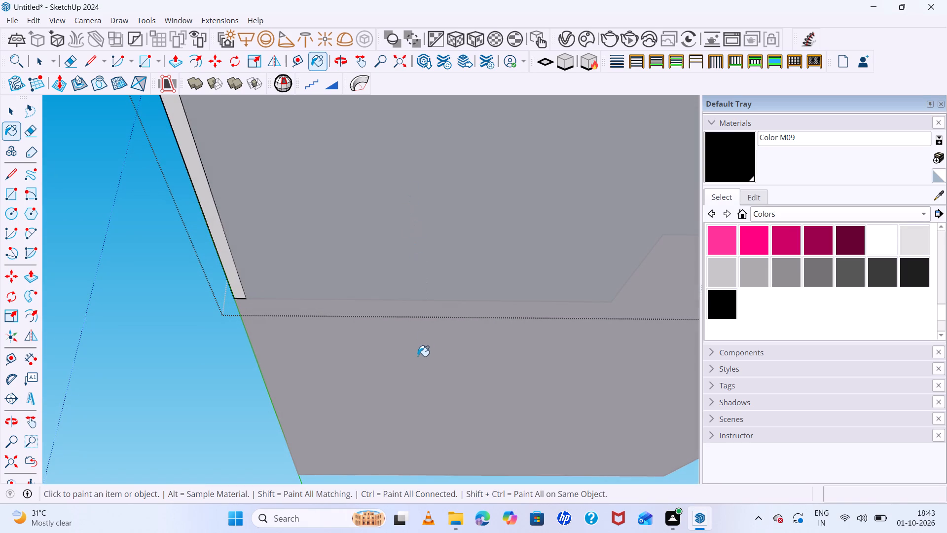
scroll(412, 340, "down", 15)
middle_click_drag(421, 311, 440, 437)
scroll(490, 346, "up", 8)
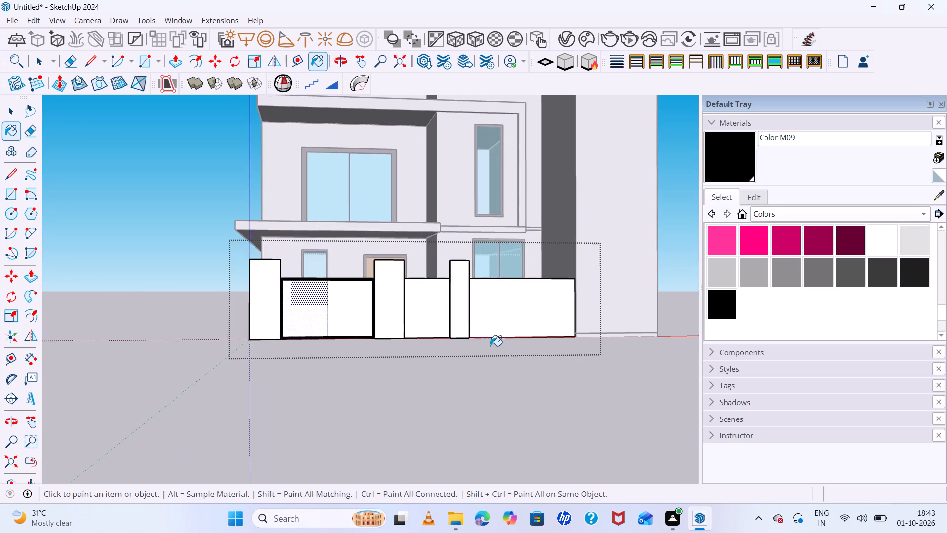
scroll(328, 328, "up", 6)
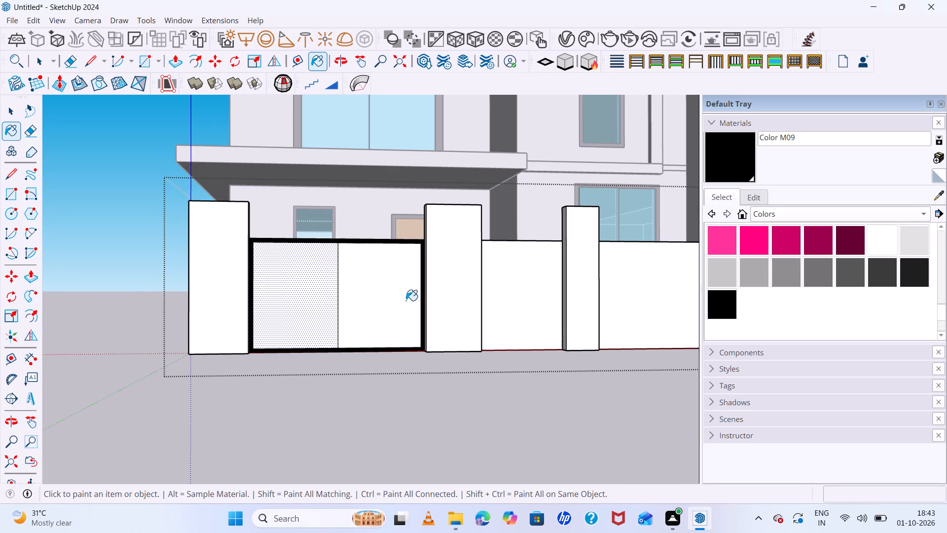
Draw a rectangle about 3' 10 5/8" by 2 1/16" across the top of the left gate half, just under the black frame.
key("space")
left_click(365, 419)
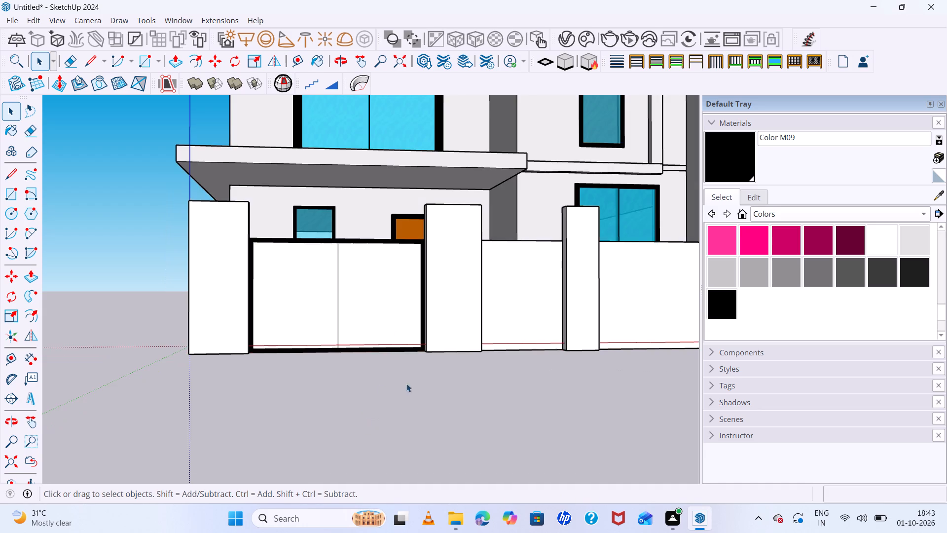
scroll(378, 307, "up", 7)
left_click(375, 304)
scroll(427, 322, "down", 6)
middle_click_drag(444, 333, 362, 253)
double_click(327, 215)
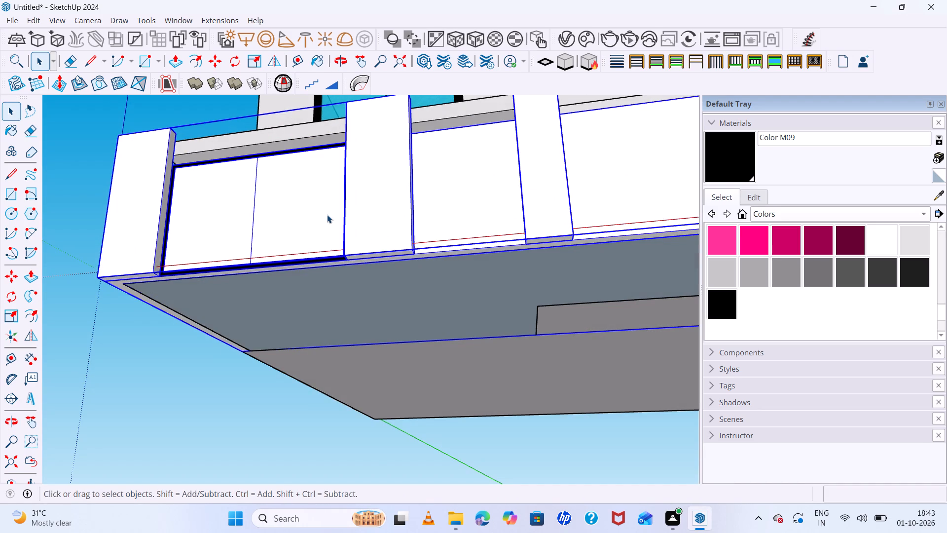
scroll(304, 227, "up", 7)
left_click(303, 227)
scroll(303, 227, "down", 7)
middle_click_drag(310, 239, 353, 371)
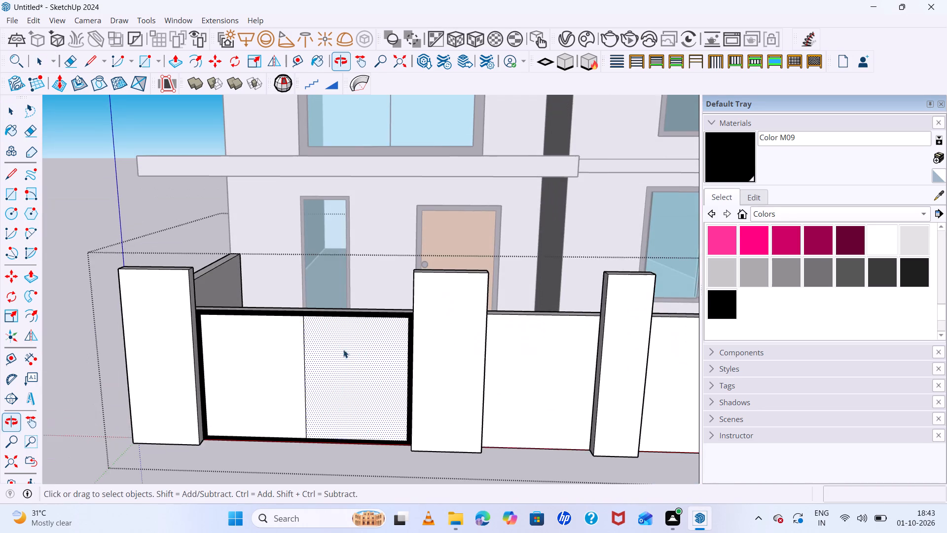
scroll(258, 331, "up", 1)
left_click(259, 327)
middle_click_drag(313, 364, 393, 322)
scroll(340, 284, "up", 6)
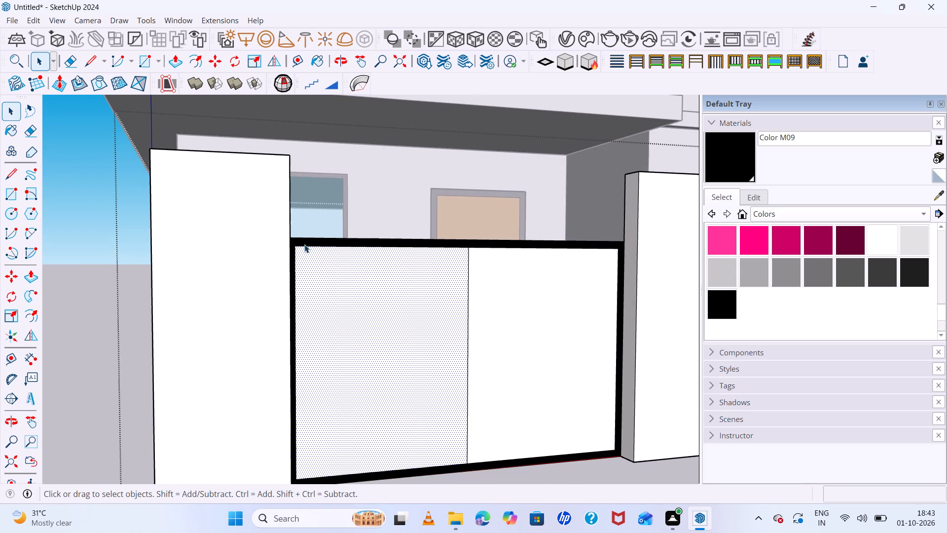
scroll(298, 253, "up", 6)
key("r")
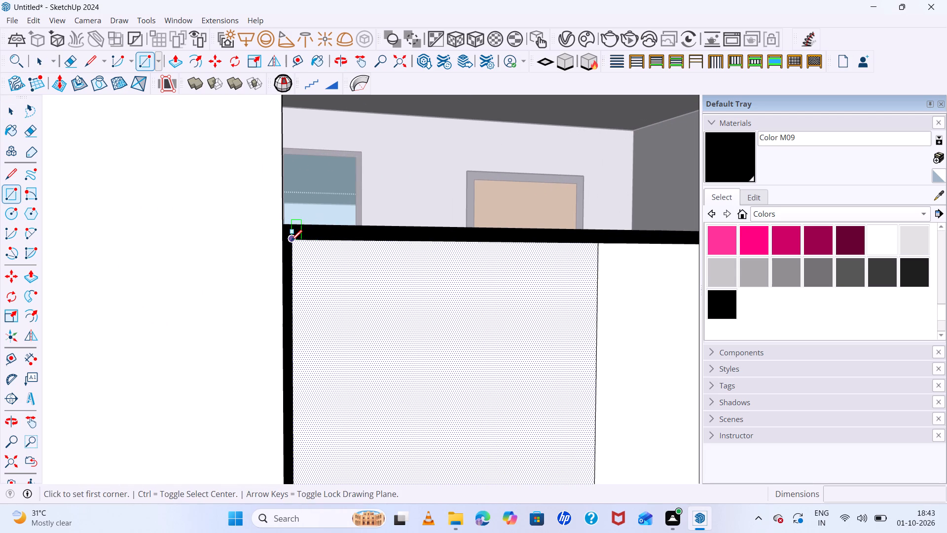
left_click(290, 241)
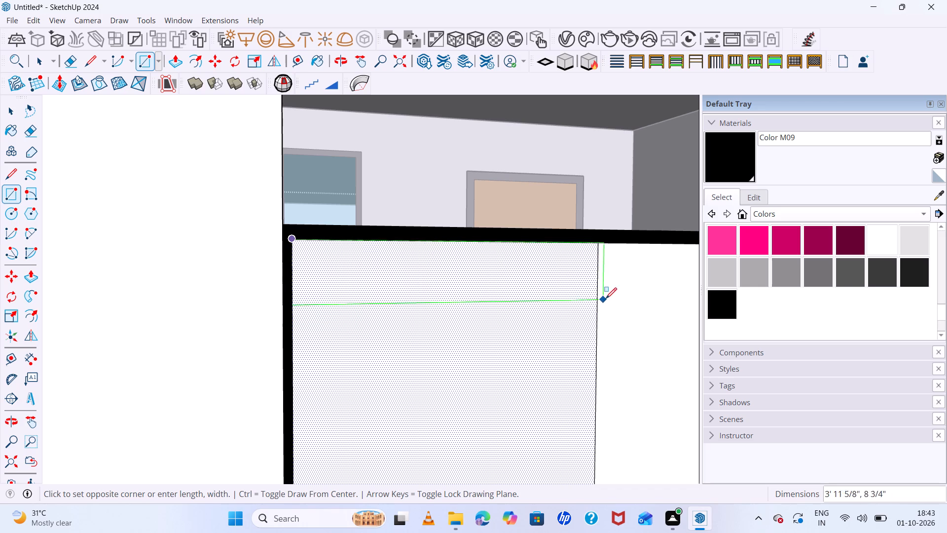
left_click(598, 257)
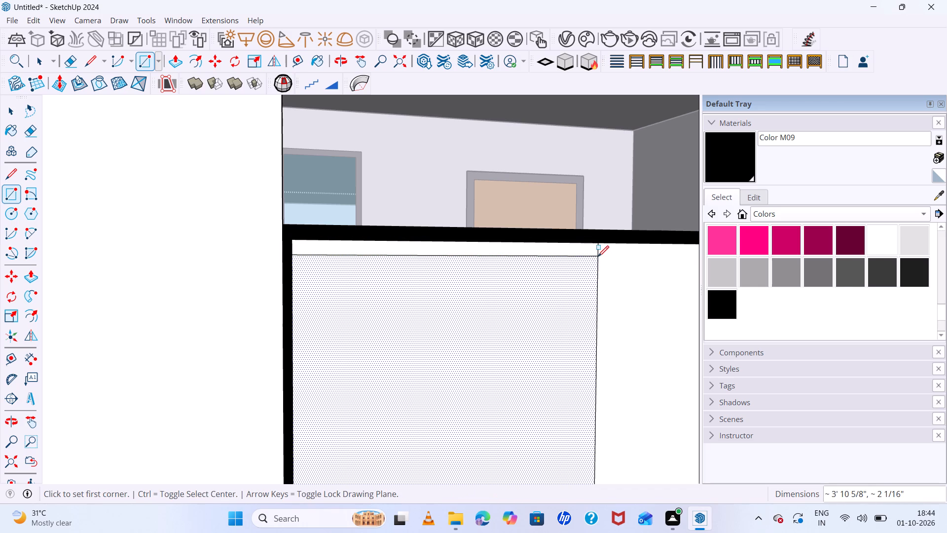
Make a group from the narrow strip face and its edges at the top of the left gate half.
key("space")
triple_click(545, 249)
right_click(545, 249)
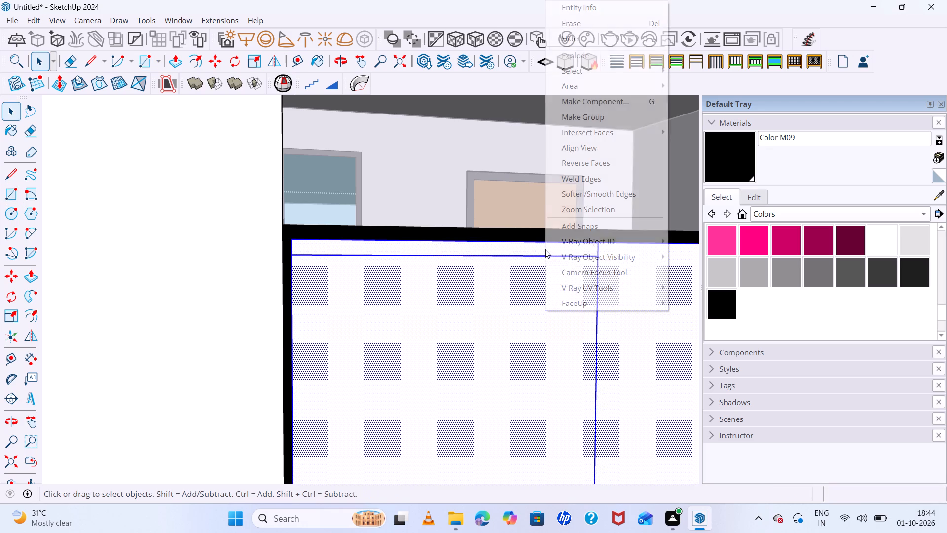
left_click(453, 249)
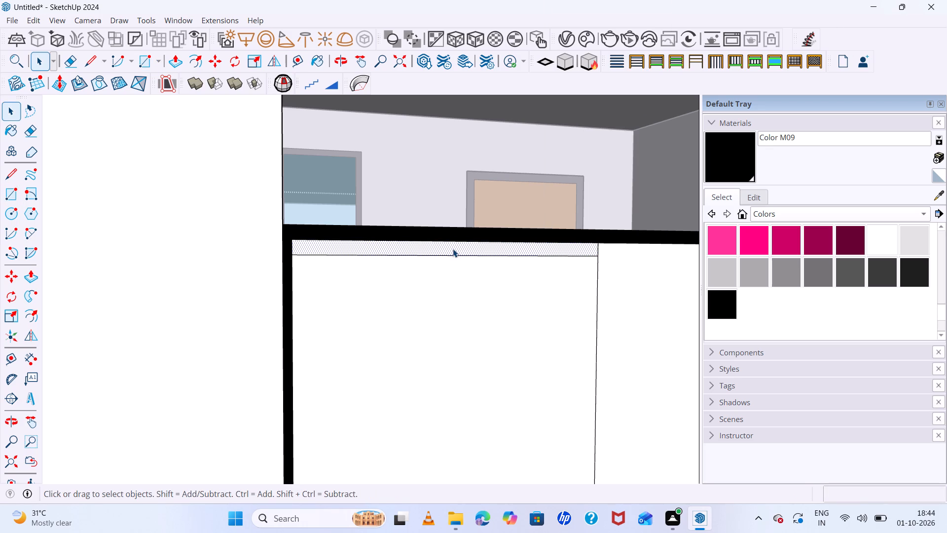
left_click(453, 249)
left_click(453, 249)
left_click(453, 249)
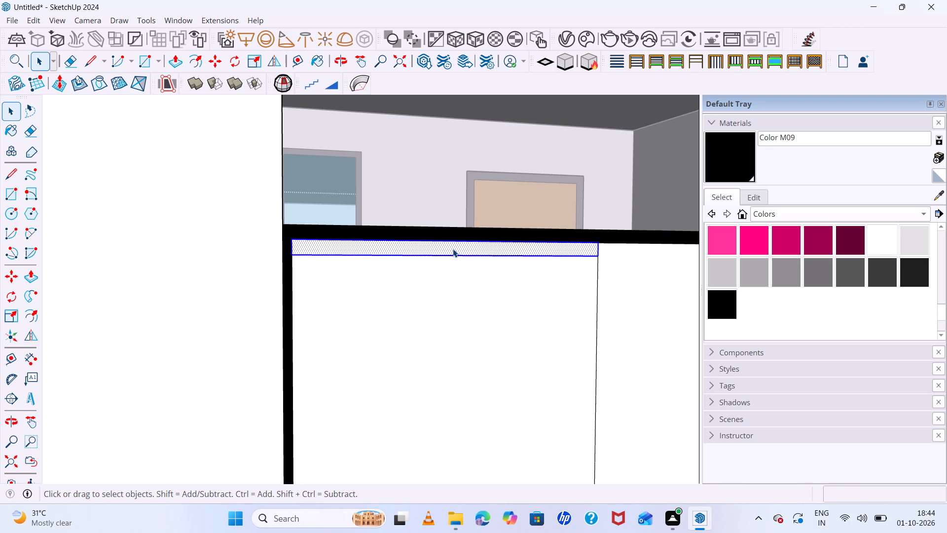
right_click(453, 249)
left_click(498, 119)
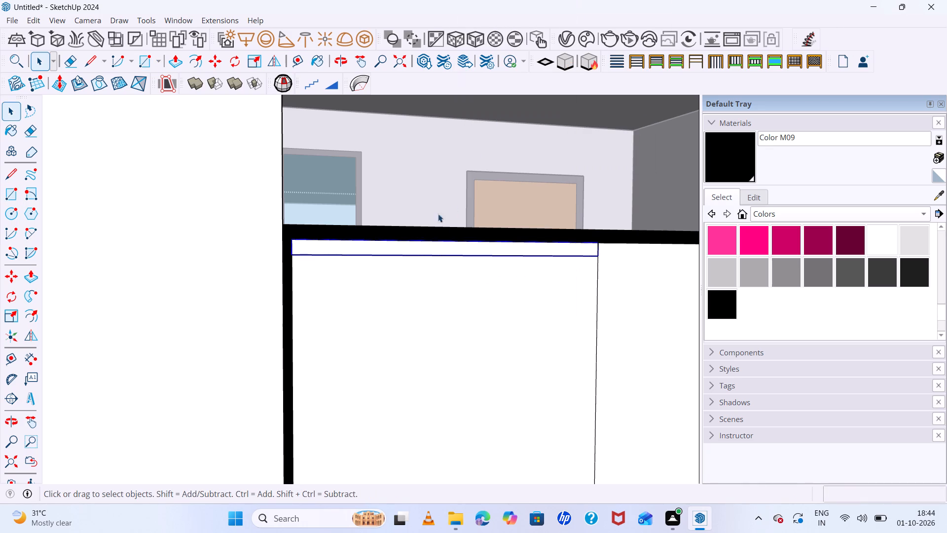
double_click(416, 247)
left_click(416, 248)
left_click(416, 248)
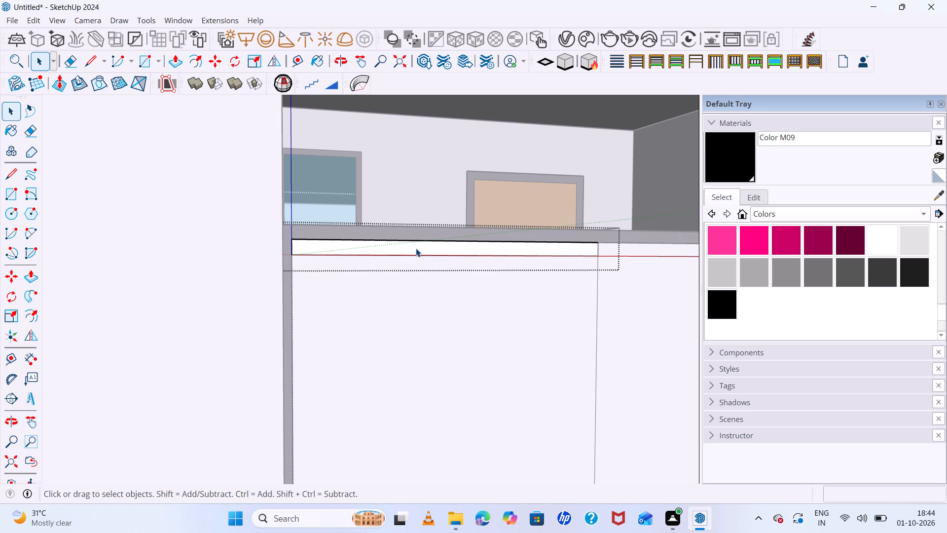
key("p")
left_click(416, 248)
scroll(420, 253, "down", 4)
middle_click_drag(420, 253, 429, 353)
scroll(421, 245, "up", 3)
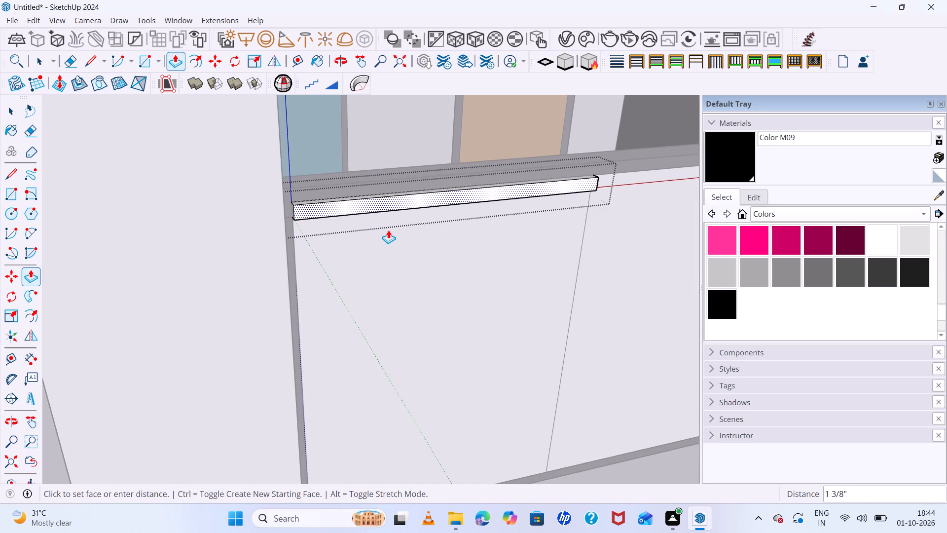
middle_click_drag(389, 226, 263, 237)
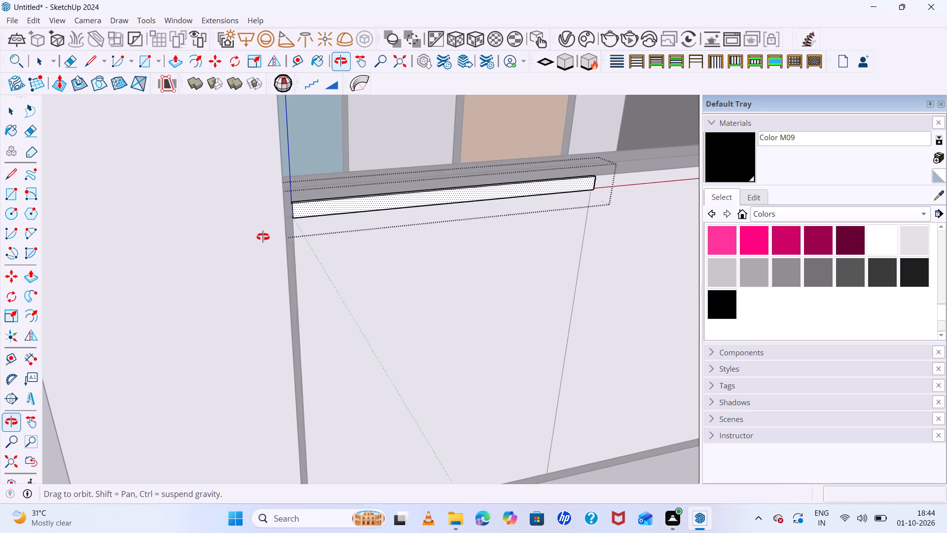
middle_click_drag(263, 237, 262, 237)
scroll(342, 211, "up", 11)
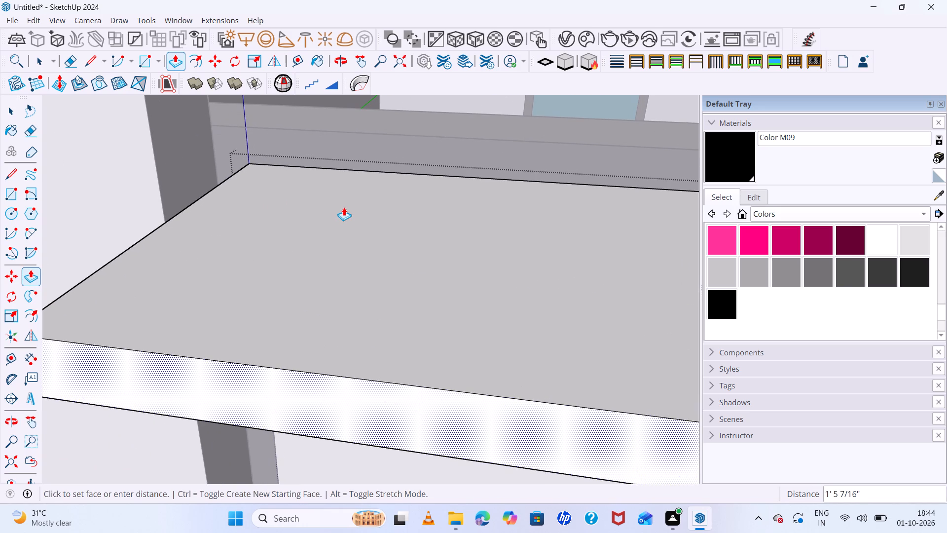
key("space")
Inside the black frame group, Push/Pull the frame's face by about 5 13/16" to give it depth.
double_click(234, 168)
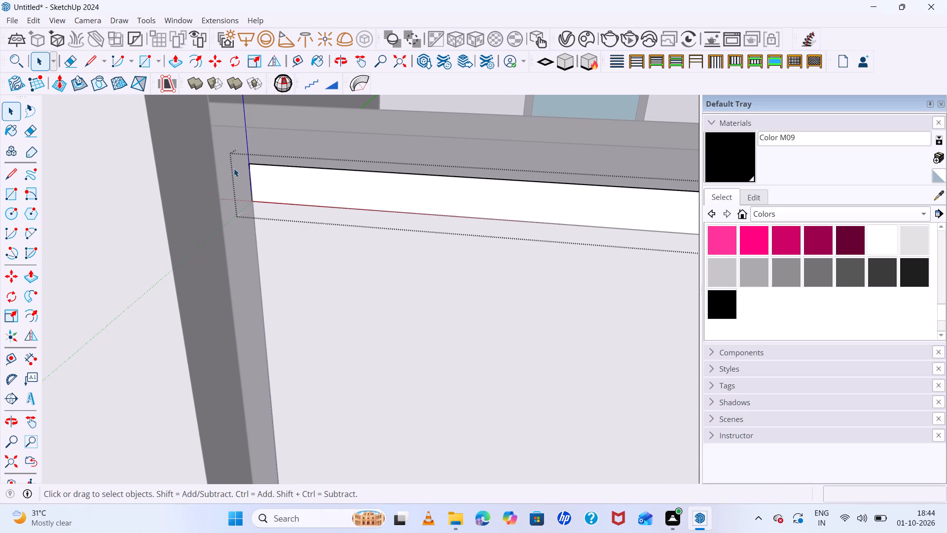
left_click(234, 168)
key("p")
left_click(234, 168)
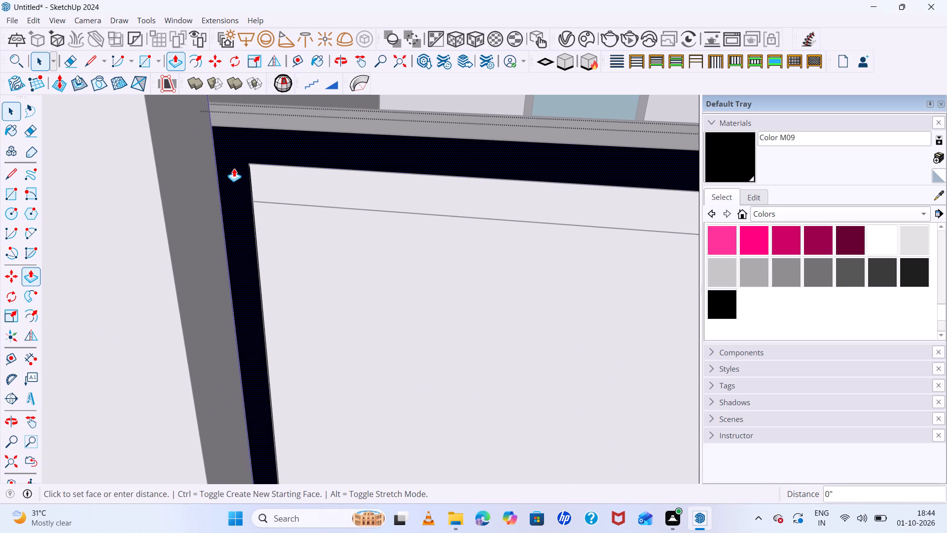
scroll(231, 185, "down", 3)
middle_click_drag(231, 185, 209, 324)
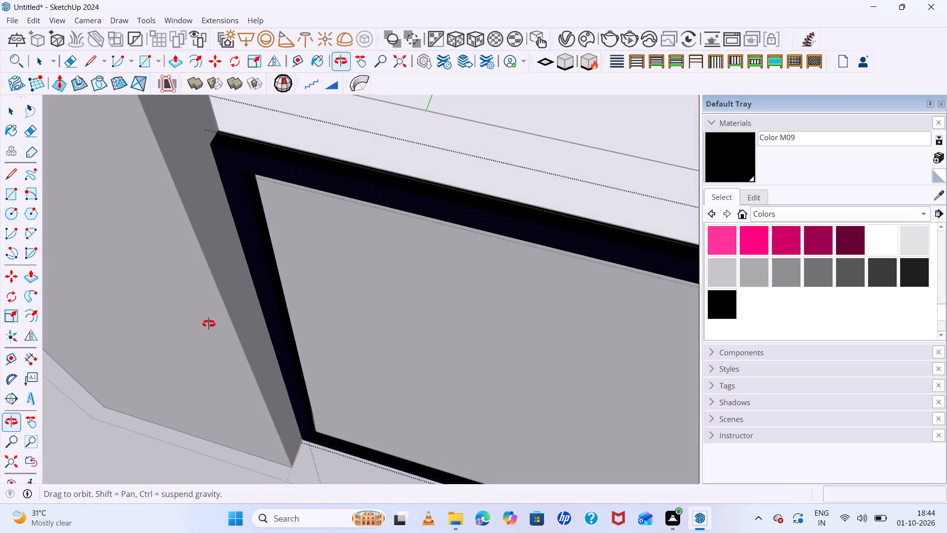
middle_click_drag(209, 324, 209, 324)
key("space")
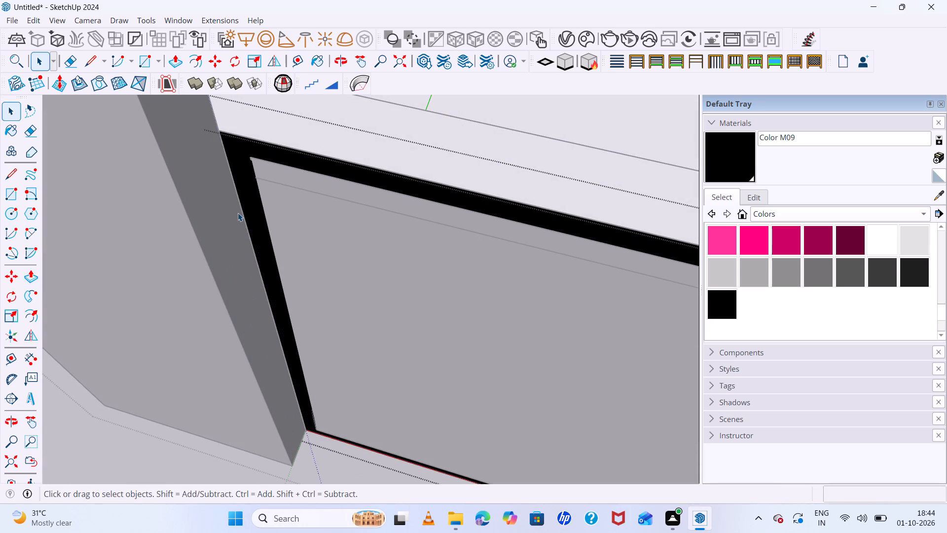
left_click(244, 167)
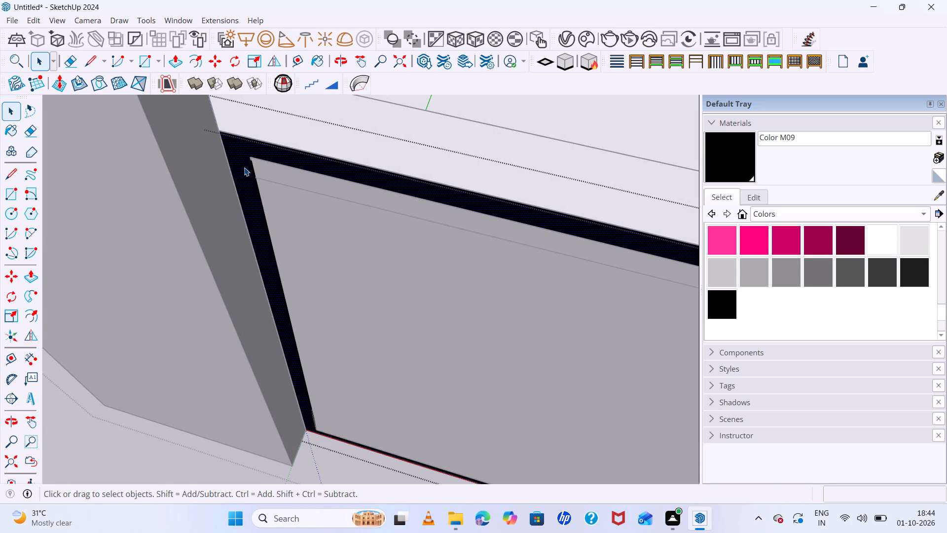
key("p")
left_click(244, 167)
scroll(266, 146, "down", 5)
middle_click_drag(266, 146, 273, 230)
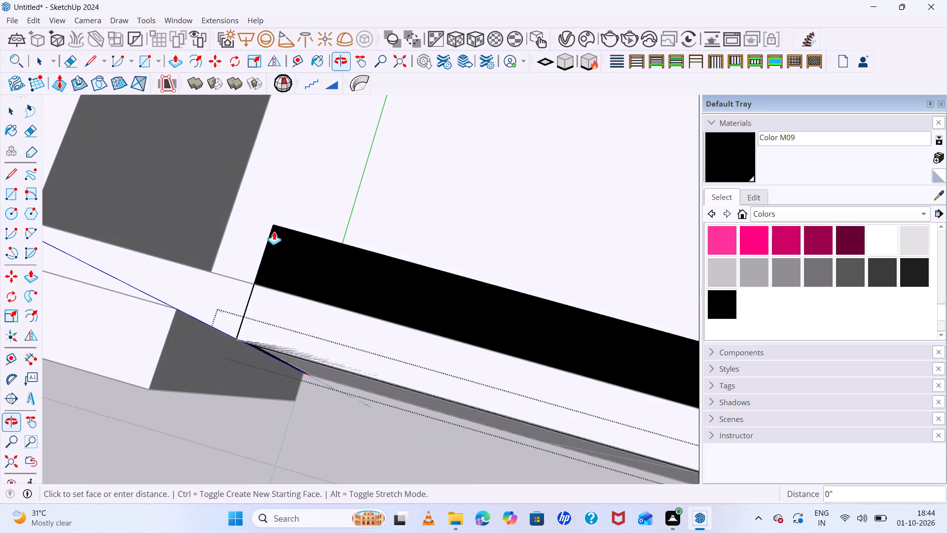
left_click(265, 290)
scroll(267, 305, "down", 6)
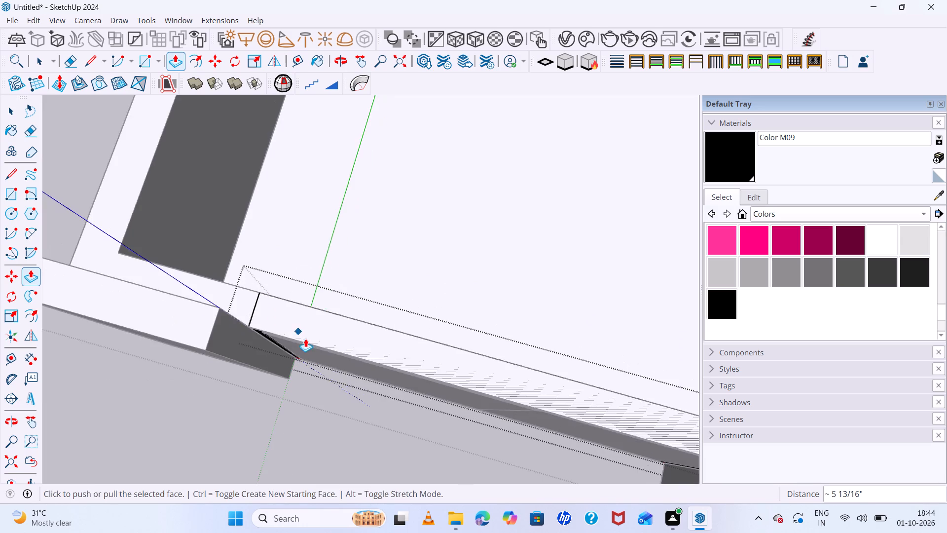
middle_click_drag(305, 339, 336, 195)
scroll(323, 247, "down", 7)
middle_click_drag(338, 266, 346, 203)
key("space")
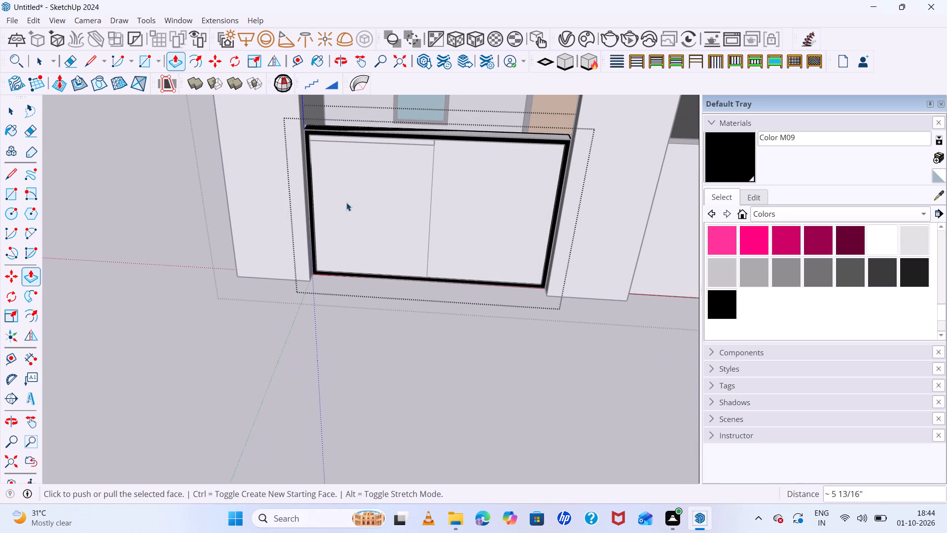
left_click(367, 208)
Cut the panel faces inside the black frame, leaving the opening empty except for the grouped top strip.
scroll(367, 208, "down", 6)
left_click(420, 297)
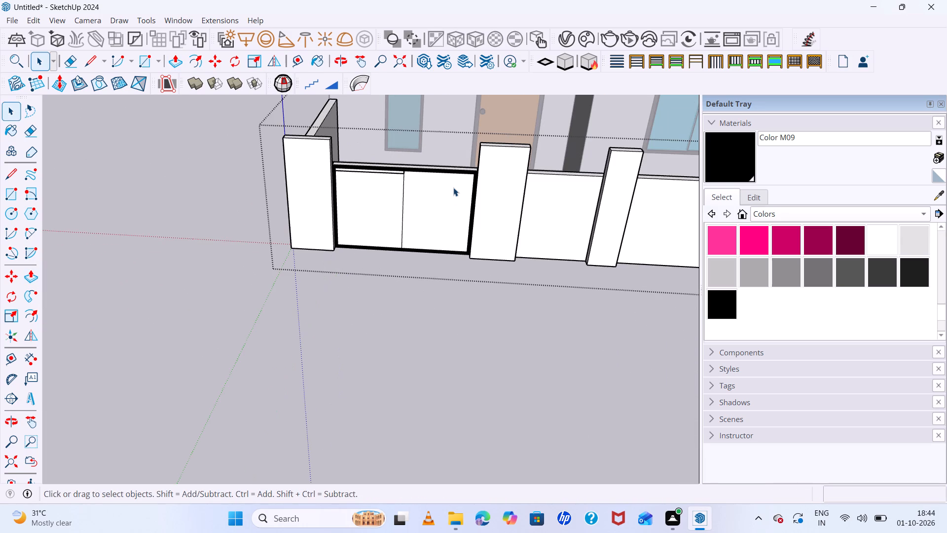
double_click(453, 188)
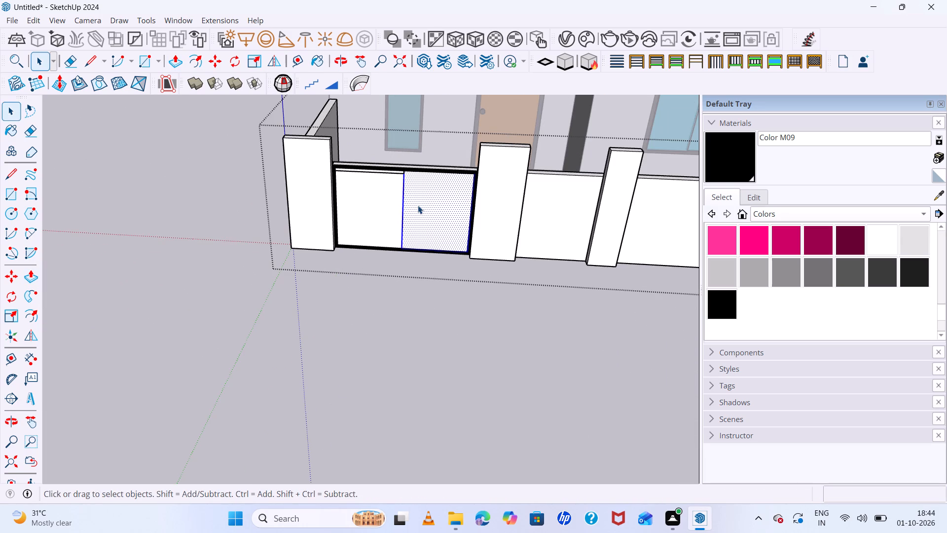
key("ctrl+x")
left_click(408, 194)
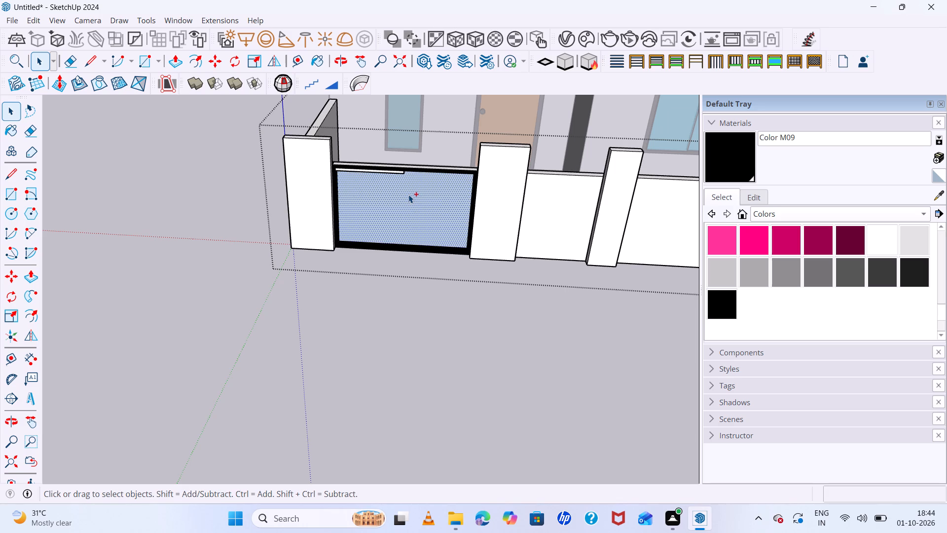
key("ctrl+x")
Open the strip group under the top of the black frame and cut its face and edges.
middle_click_drag(420, 219, 418, 154)
scroll(389, 134, "up", 3)
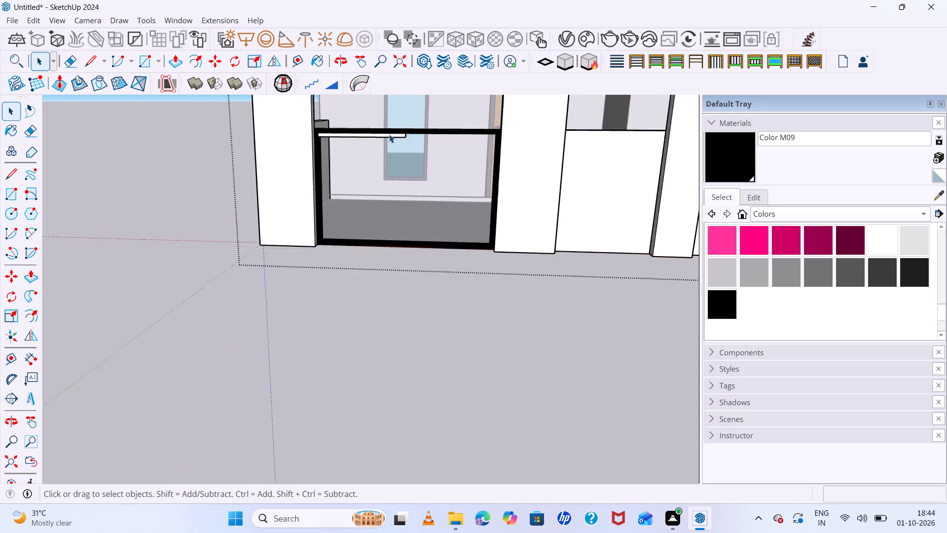
scroll(389, 134, "up", 7)
triple_click(401, 140)
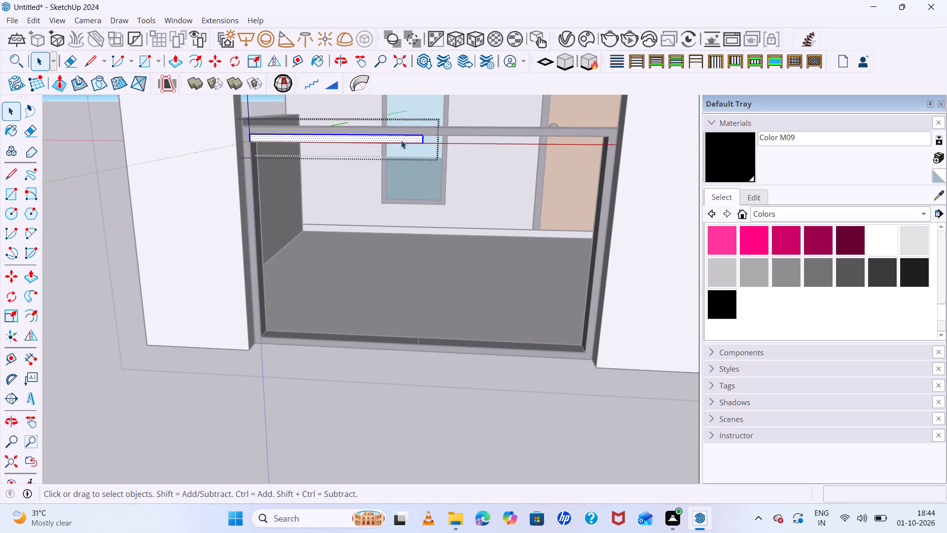
left_click(401, 140)
left_click(389, 138)
left_click(388, 137)
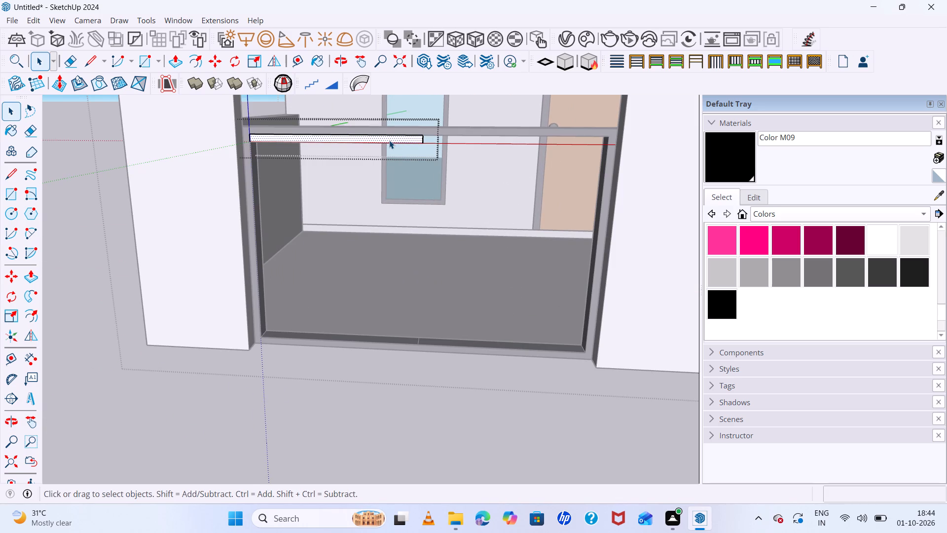
triple_click(390, 141)
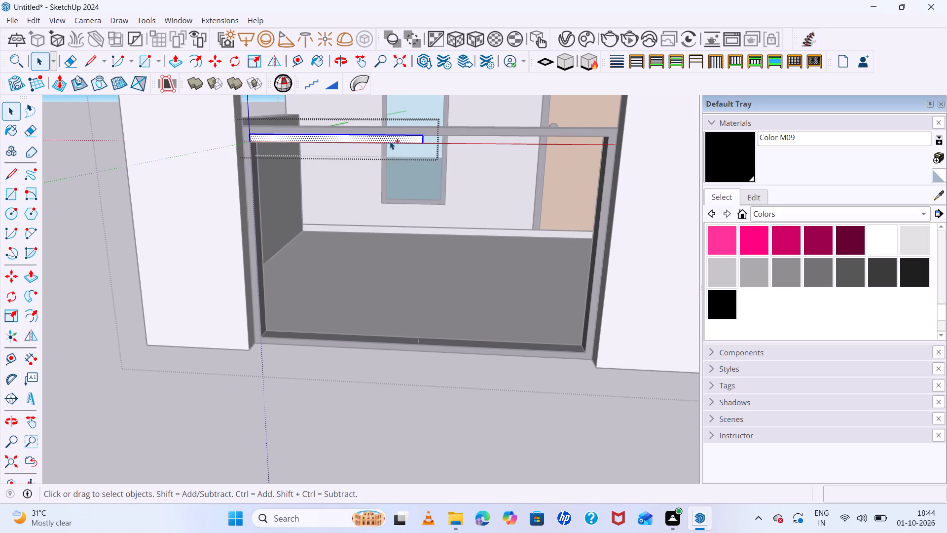
key("ctrl+x")
scroll(390, 141, "down", 5)
left_click(470, 314)
Paint the black frame group with Color M09, covering its white top surface between the first two pillars.
middle_click_drag(441, 310, 420, 404)
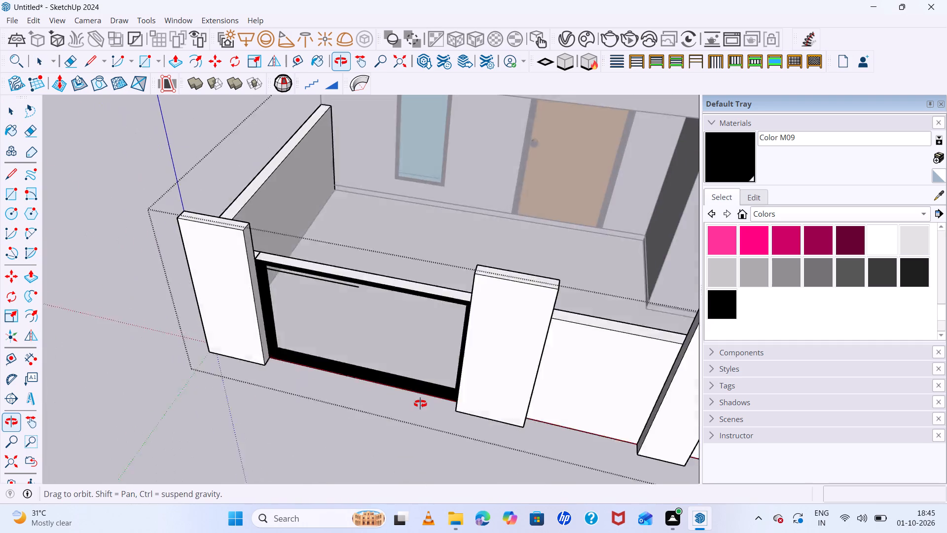
middle_click_drag(420, 404, 425, 400)
scroll(304, 371, "up", 7)
middle_click_drag(351, 259, 362, 372)
scroll(375, 305, "up", 4)
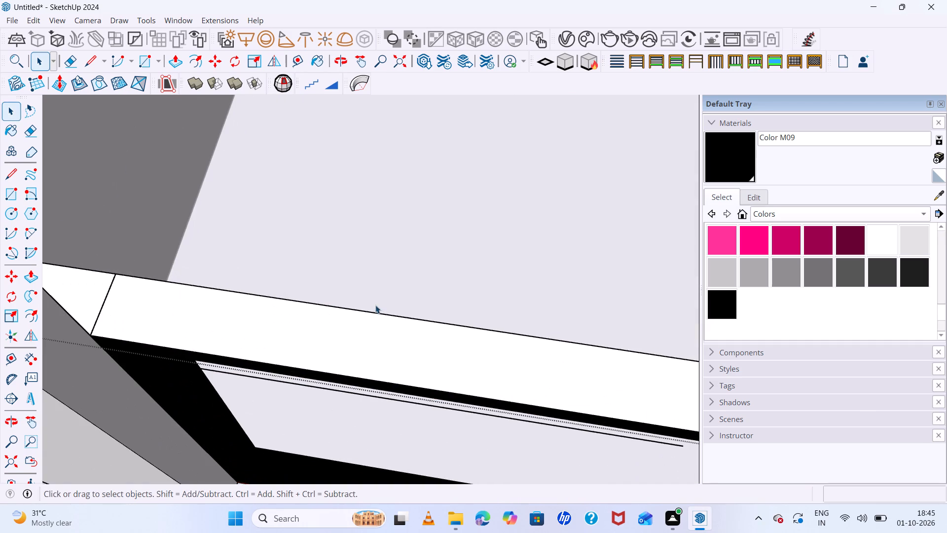
left_click(340, 321)
scroll(339, 322, "down", 6)
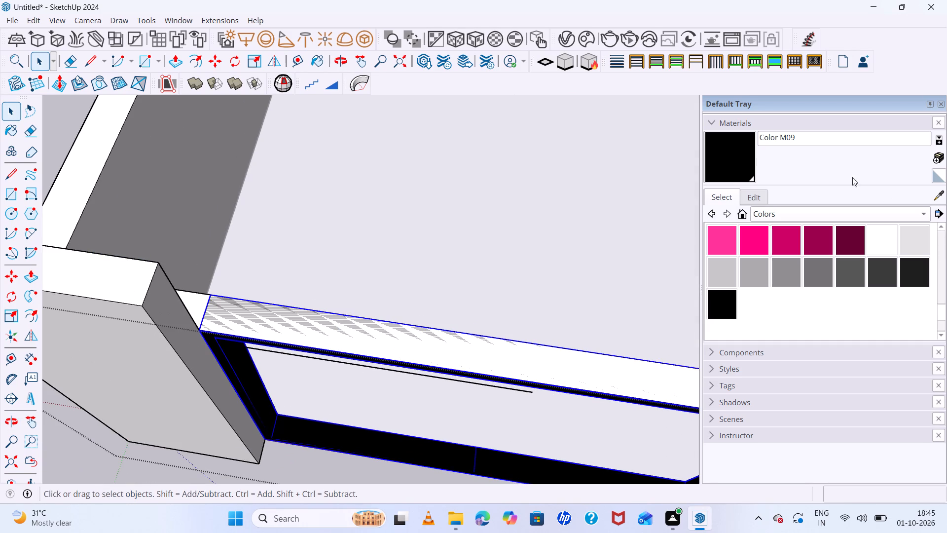
left_click(727, 159)
left_click(387, 327)
scroll(385, 328, "down", 6)
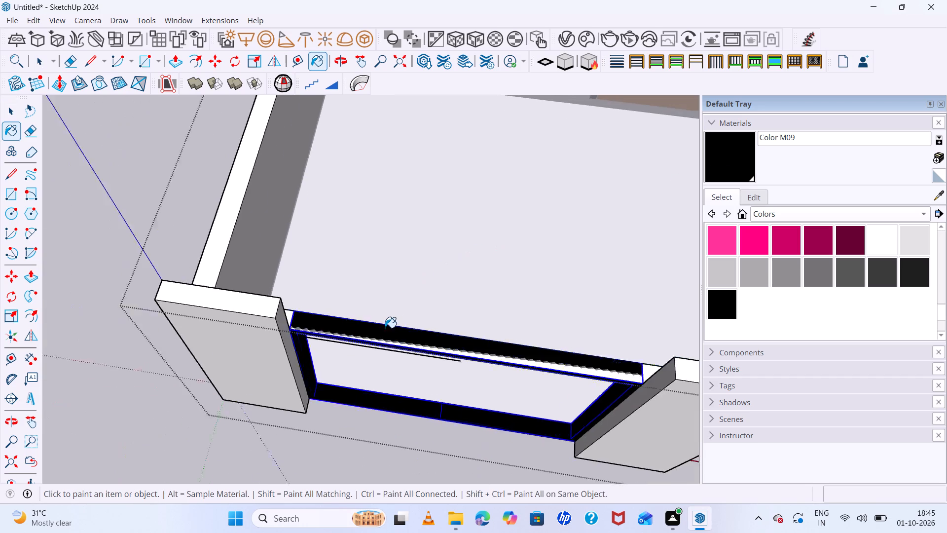
scroll(385, 328, "down", 2)
middle_click_drag(386, 323, 425, 160)
scroll(401, 318, "up", 7)
middle_click_drag(423, 320, 434, 196)
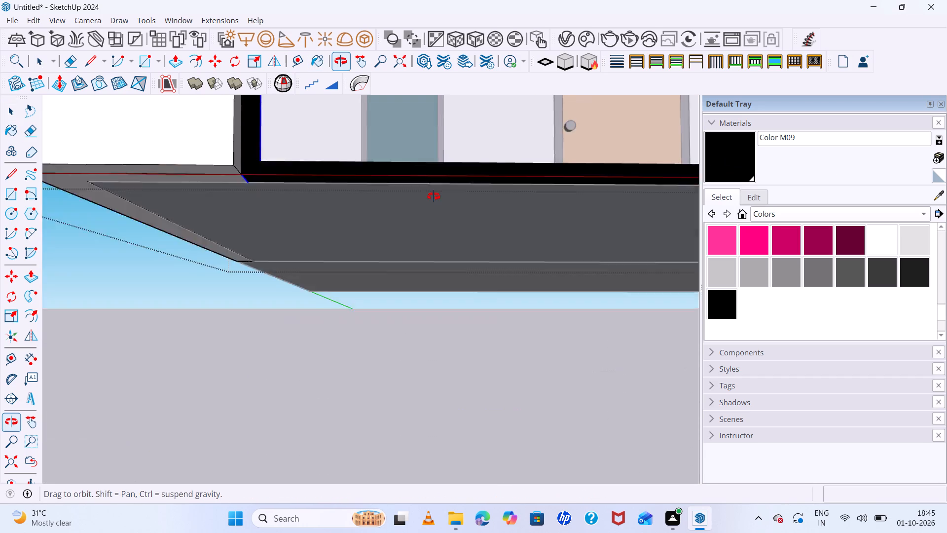
middle_click_drag(434, 196, 425, 378)
key("space")
left_click(356, 143)
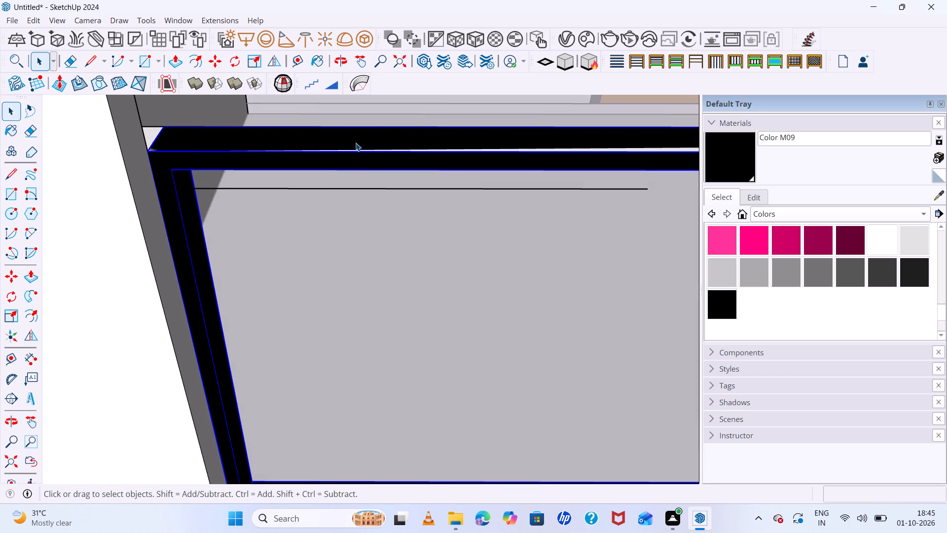
Delete the leftover strip line just below the top bar of the black frame.
scroll(356, 156, "down", 6)
middle_click_drag(361, 183, 379, 316)
scroll(385, 287, "down", 13)
middle_click_drag(432, 322, 419, 190)
scroll(418, 322, "up", 6)
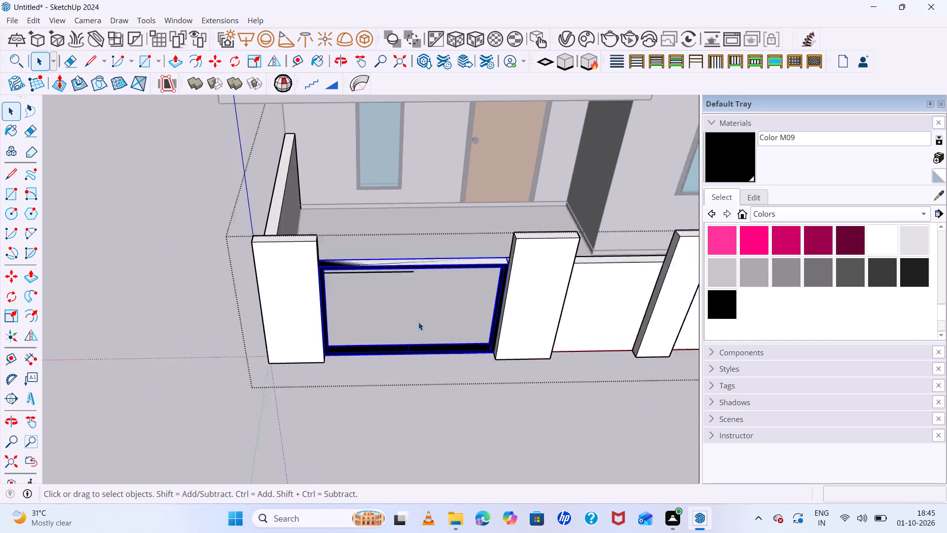
middle_click_drag(419, 256, 419, 218)
scroll(419, 242, "up", 1)
scroll(454, 323, "up", 4)
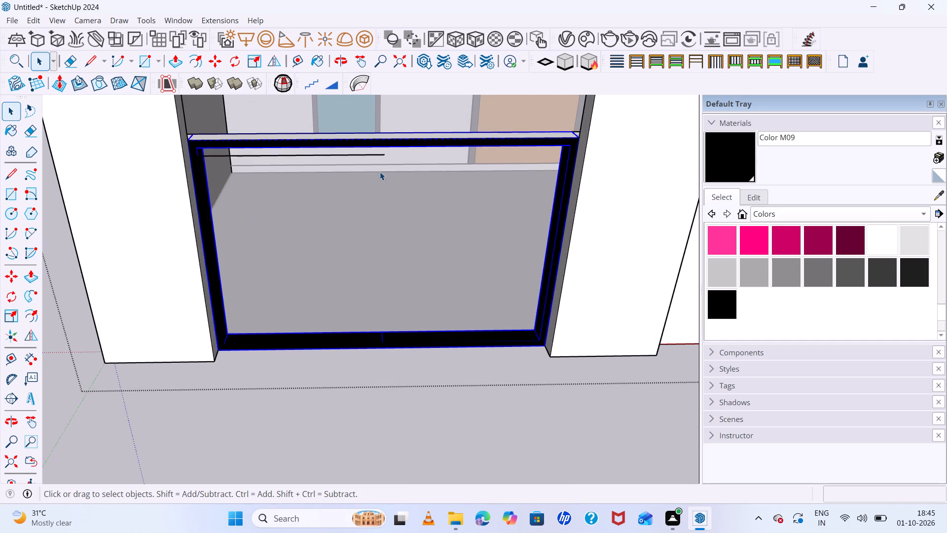
left_click(379, 155)
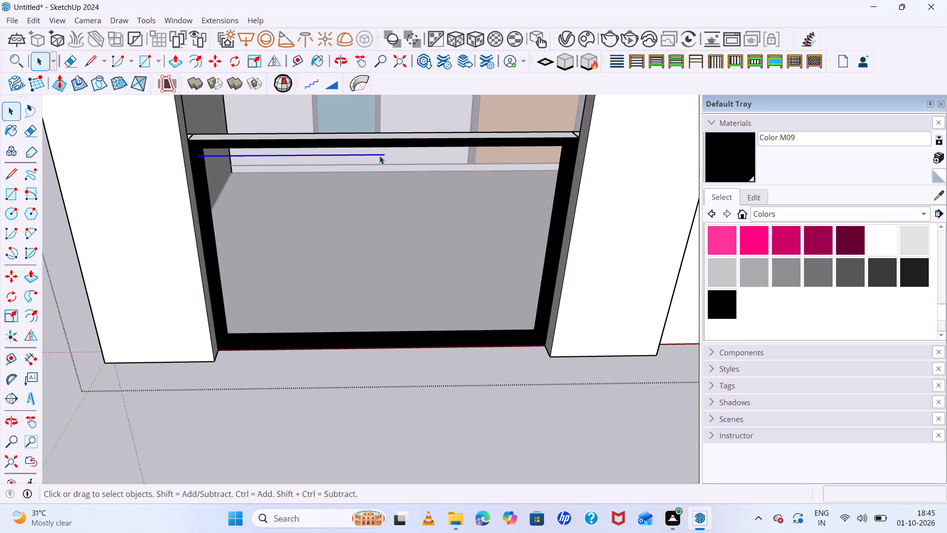
key("Delete")
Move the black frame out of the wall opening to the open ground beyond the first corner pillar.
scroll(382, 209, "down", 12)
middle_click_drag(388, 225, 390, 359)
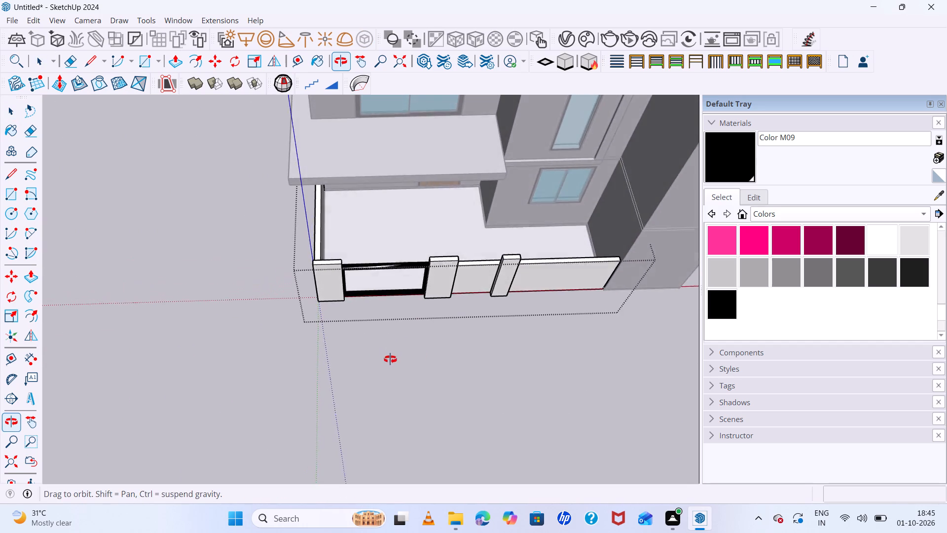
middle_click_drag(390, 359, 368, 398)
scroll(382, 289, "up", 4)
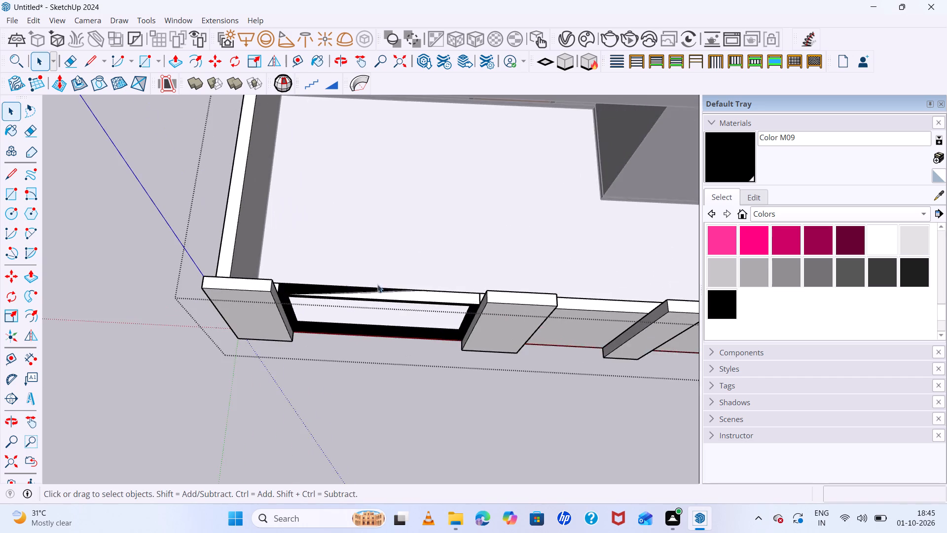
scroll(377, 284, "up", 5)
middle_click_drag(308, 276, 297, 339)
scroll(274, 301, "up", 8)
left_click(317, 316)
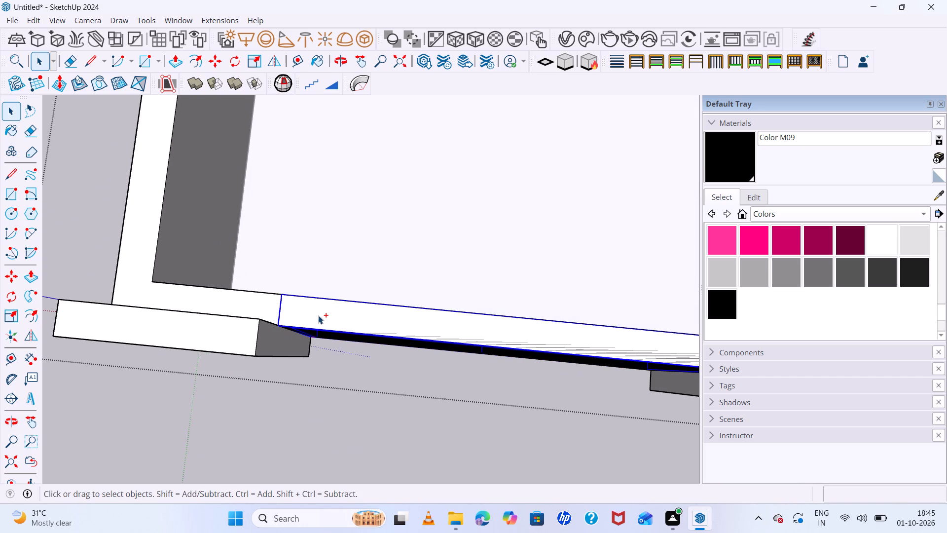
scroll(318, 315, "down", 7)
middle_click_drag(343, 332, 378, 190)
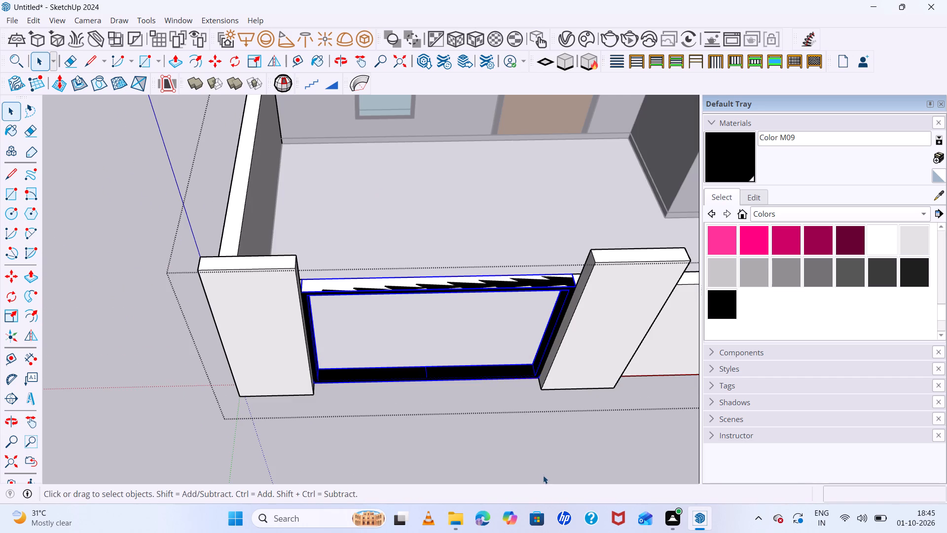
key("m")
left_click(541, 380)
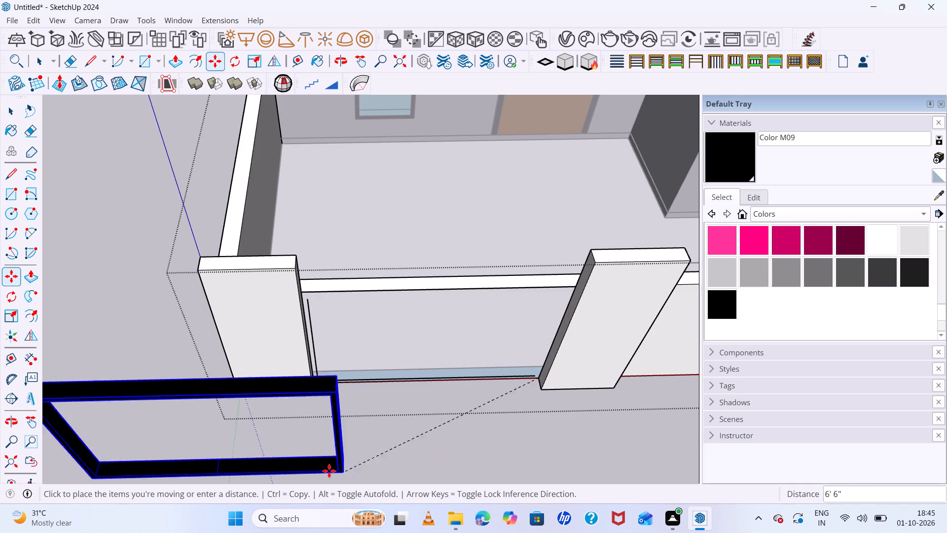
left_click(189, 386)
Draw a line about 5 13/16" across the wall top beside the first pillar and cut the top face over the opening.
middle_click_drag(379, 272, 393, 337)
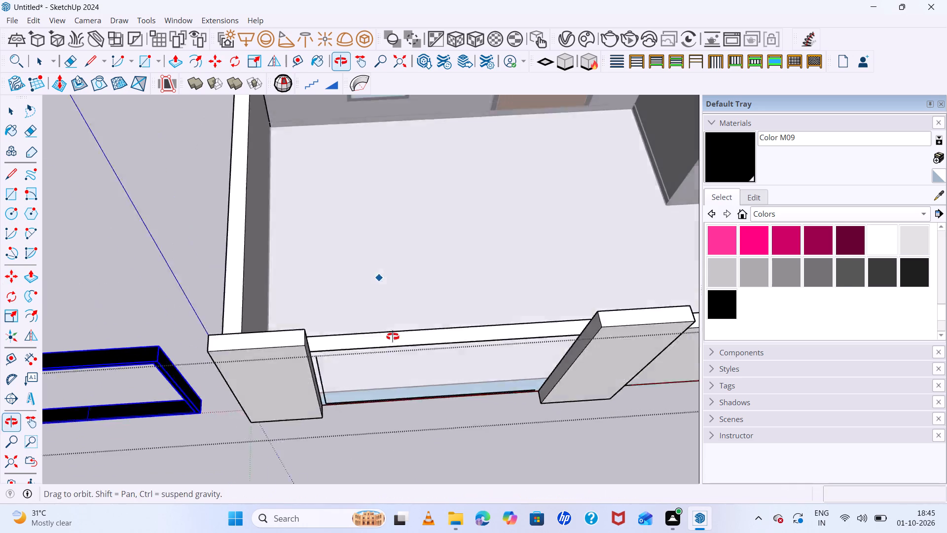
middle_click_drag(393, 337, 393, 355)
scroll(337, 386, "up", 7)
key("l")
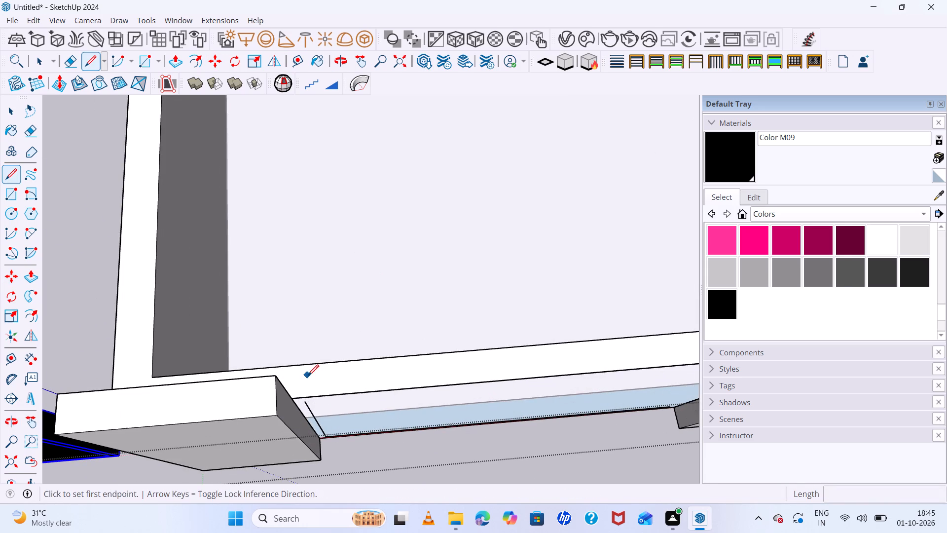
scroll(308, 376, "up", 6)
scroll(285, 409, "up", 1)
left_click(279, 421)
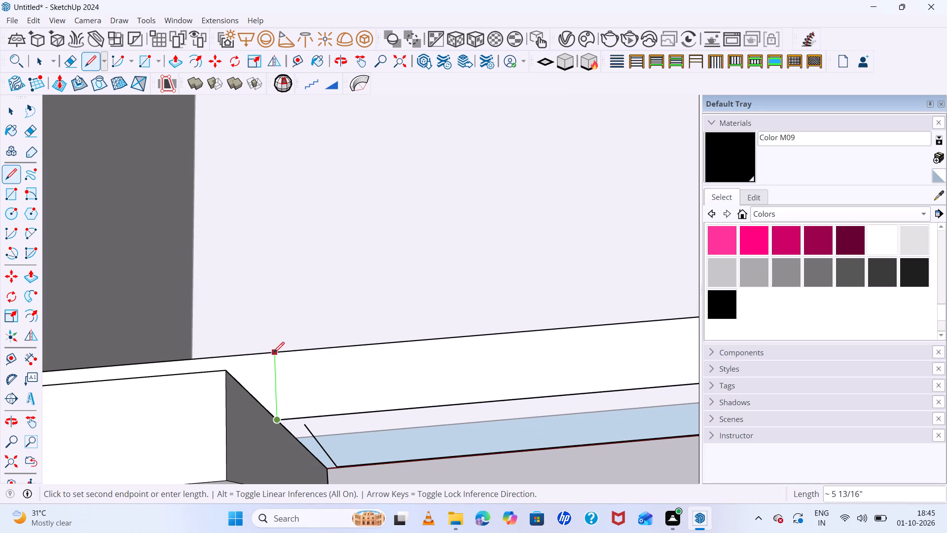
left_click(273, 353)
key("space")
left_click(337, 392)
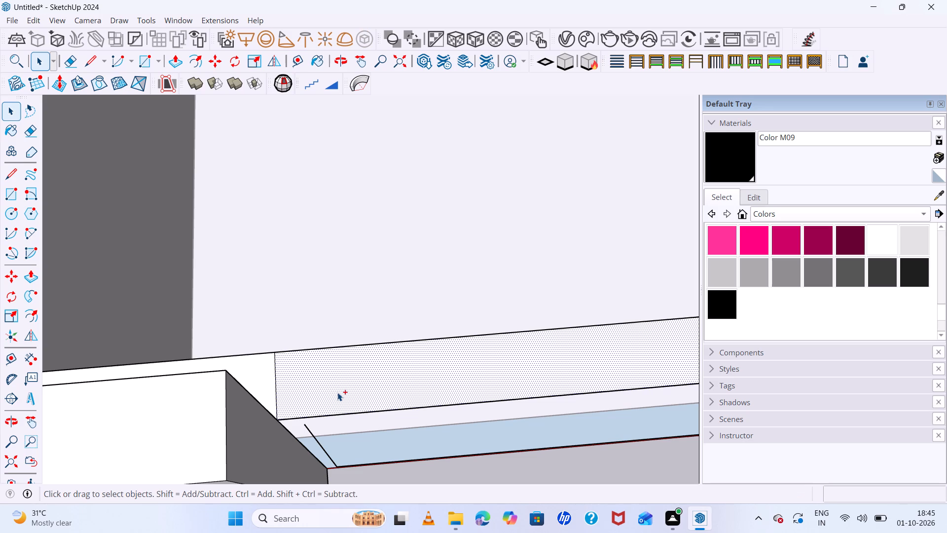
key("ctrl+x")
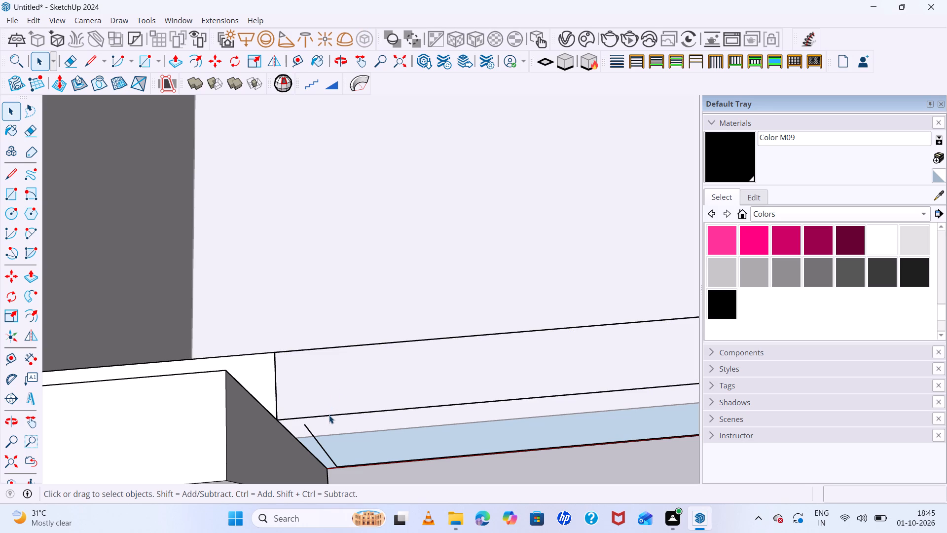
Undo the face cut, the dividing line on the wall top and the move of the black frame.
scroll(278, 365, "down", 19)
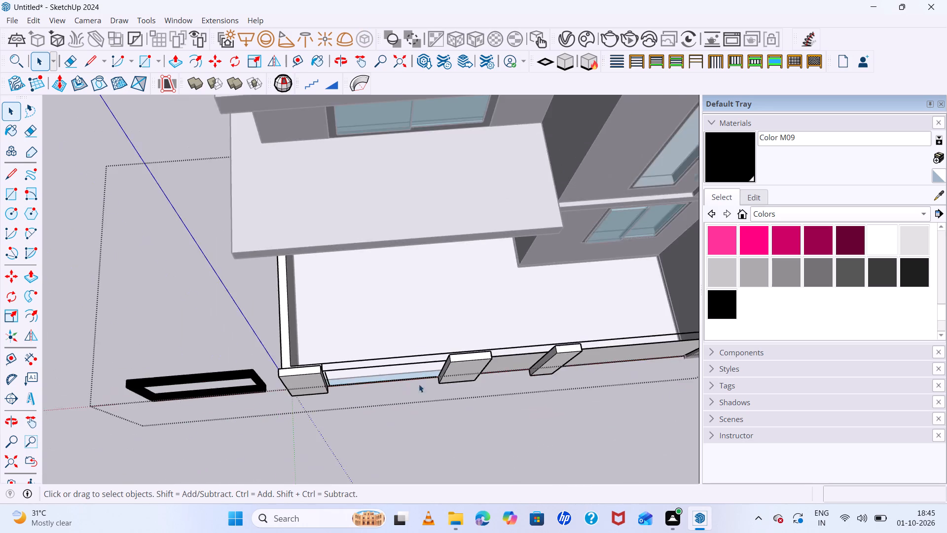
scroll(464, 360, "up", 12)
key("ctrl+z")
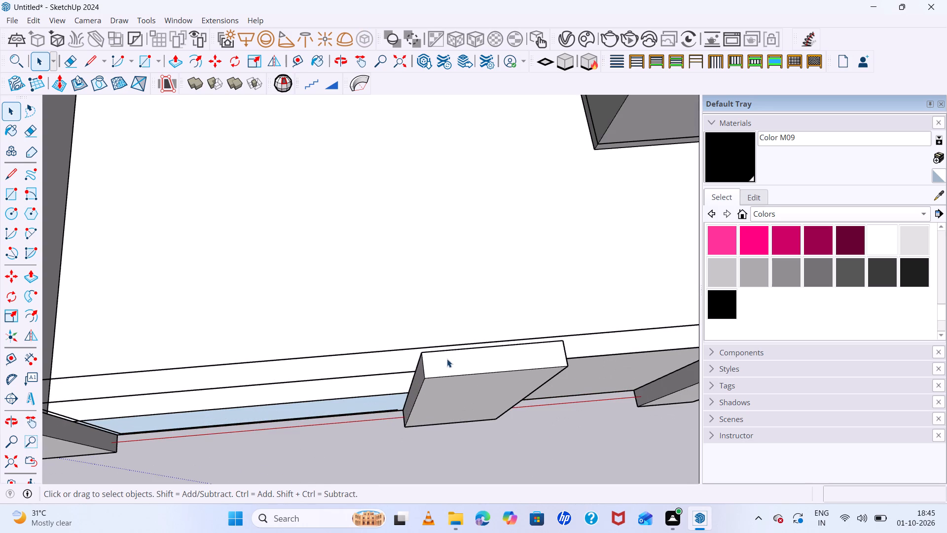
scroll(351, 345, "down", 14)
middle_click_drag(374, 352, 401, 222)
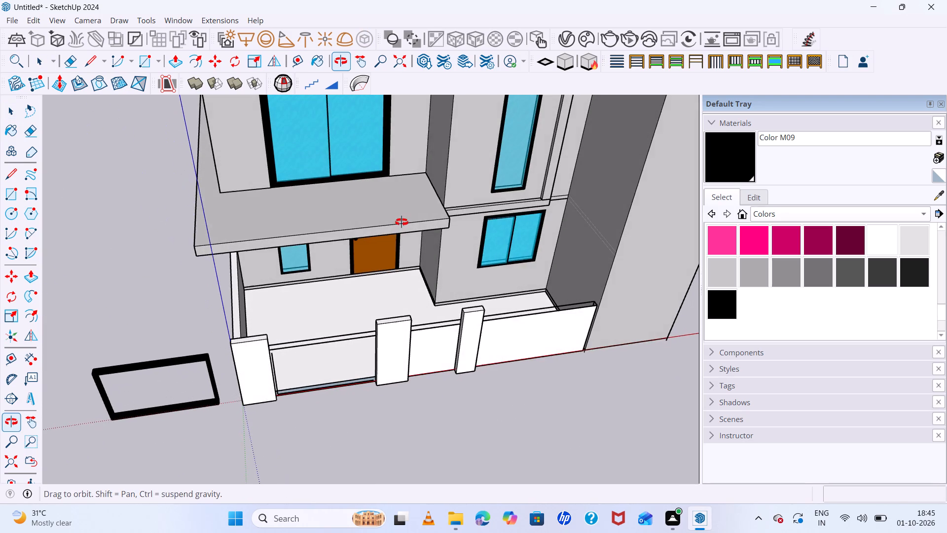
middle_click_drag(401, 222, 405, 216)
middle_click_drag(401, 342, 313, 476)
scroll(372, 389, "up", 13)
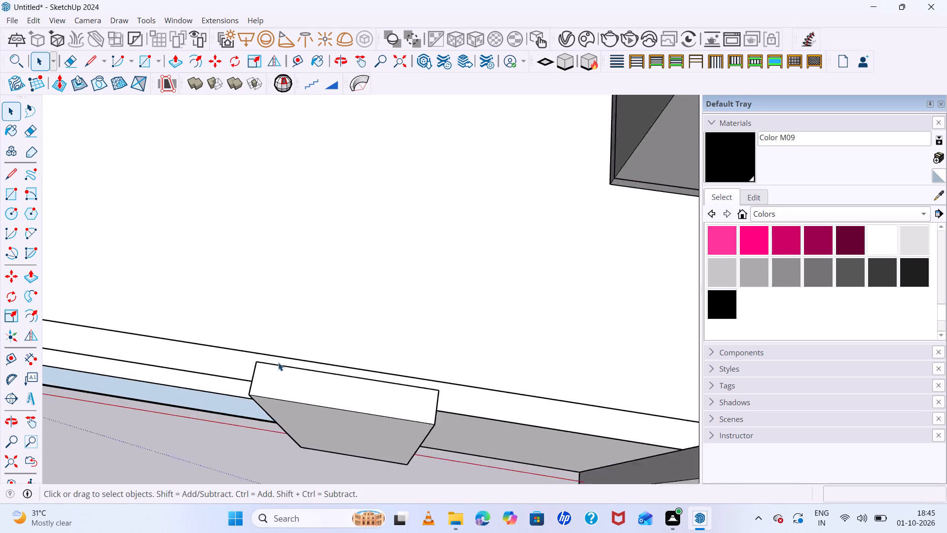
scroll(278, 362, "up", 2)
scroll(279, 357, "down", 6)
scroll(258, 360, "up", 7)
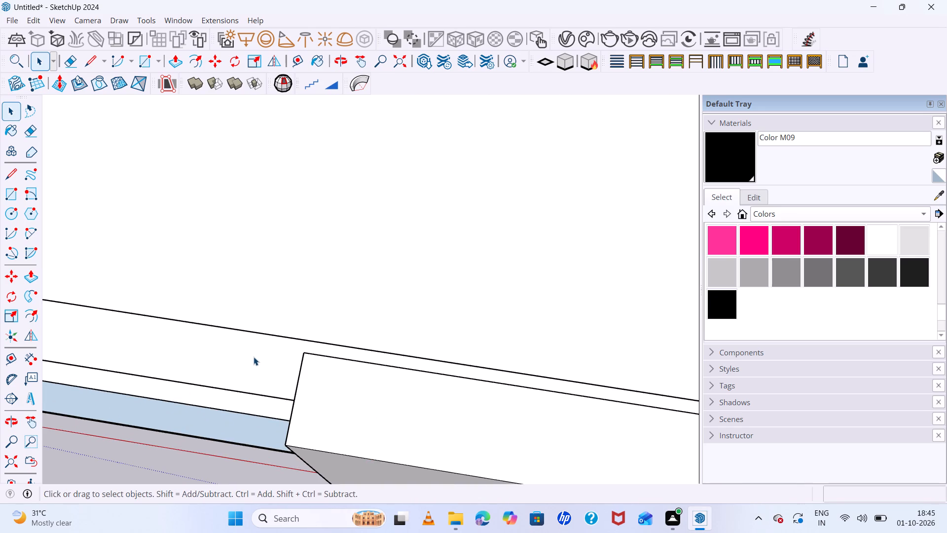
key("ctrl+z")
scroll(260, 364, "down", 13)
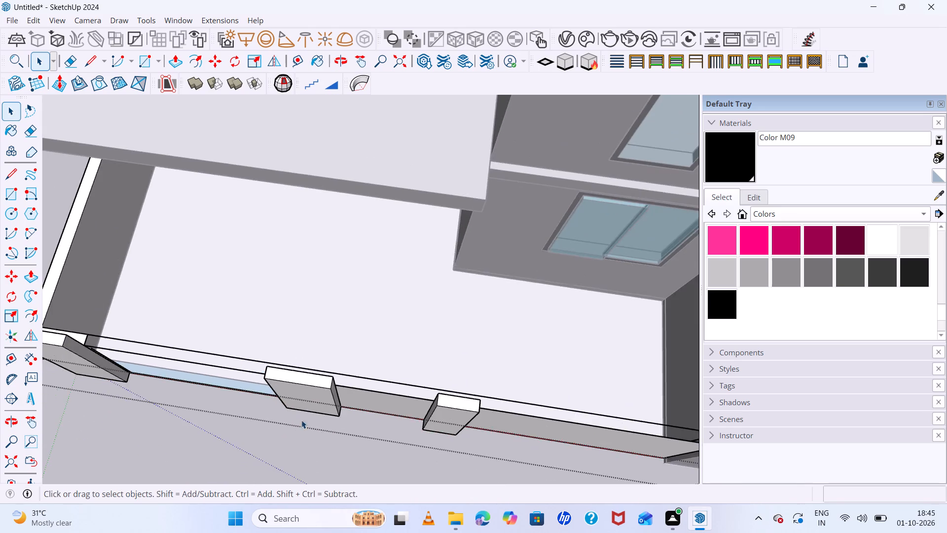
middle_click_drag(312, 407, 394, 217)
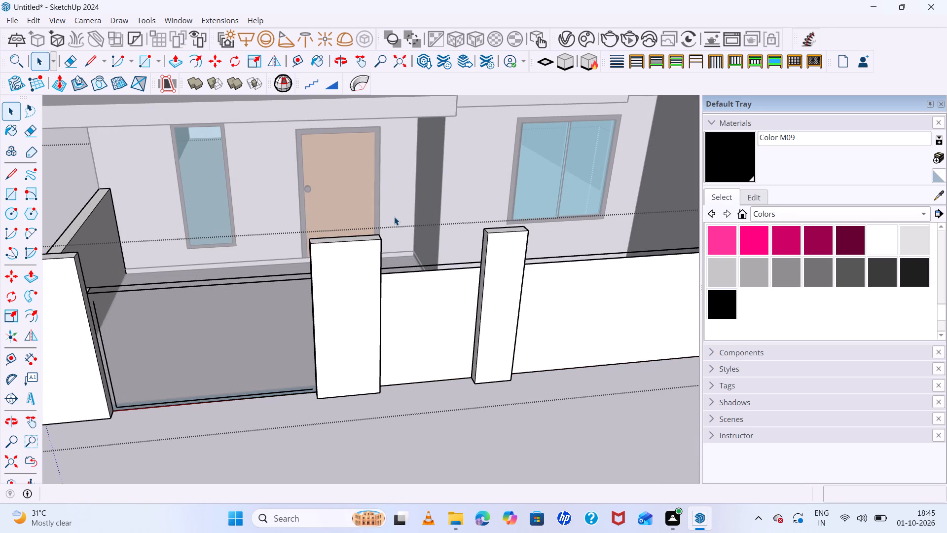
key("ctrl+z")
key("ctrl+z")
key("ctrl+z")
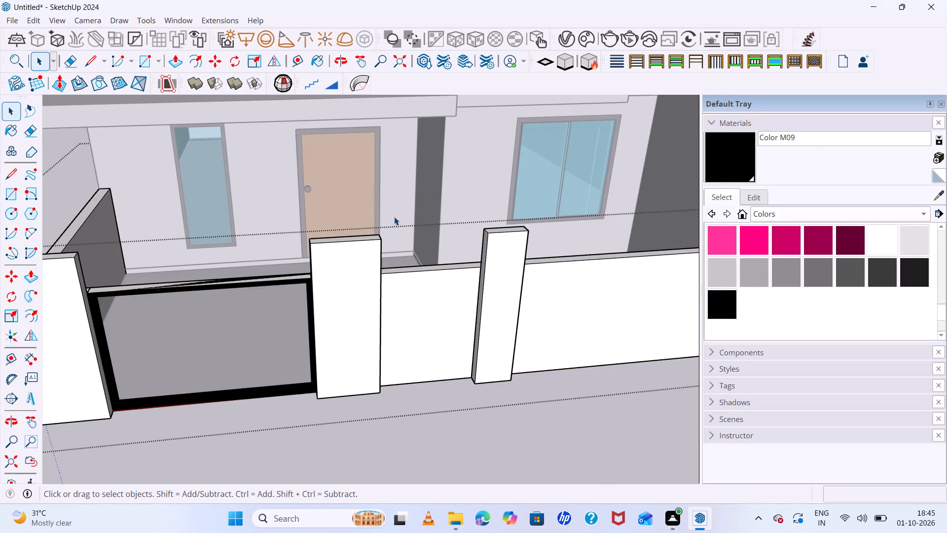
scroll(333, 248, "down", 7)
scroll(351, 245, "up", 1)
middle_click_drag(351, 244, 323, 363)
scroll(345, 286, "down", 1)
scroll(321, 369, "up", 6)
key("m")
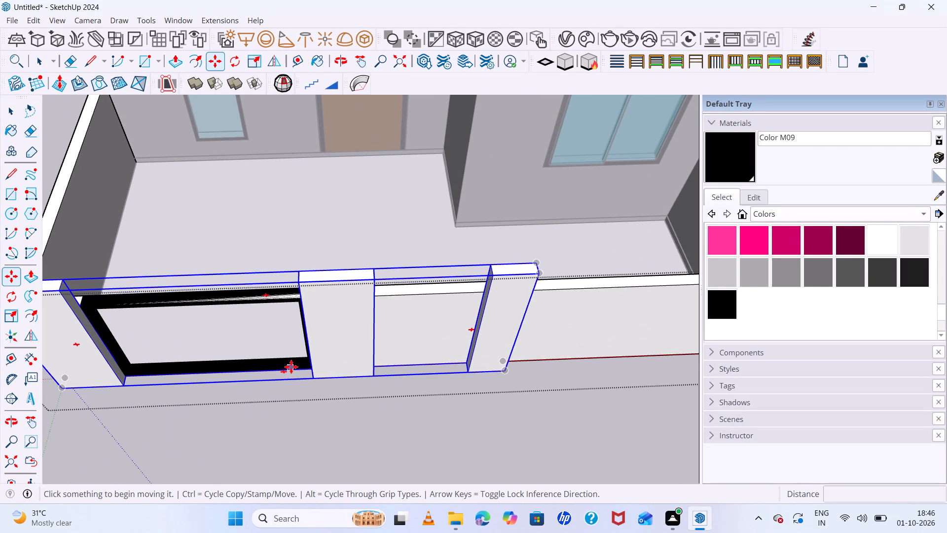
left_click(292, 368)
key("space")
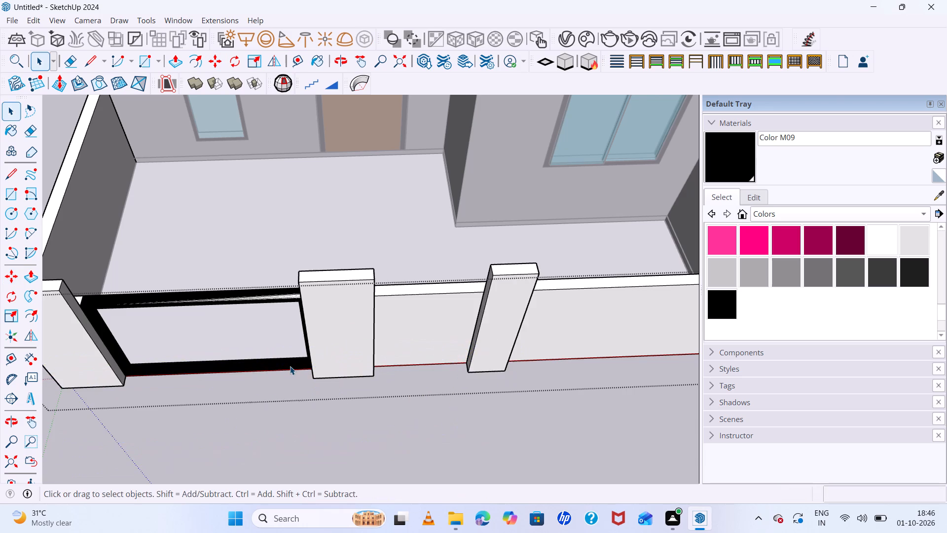
Move the black frame out of the wall opening onto the open ground in front of the boundary wall.
scroll(290, 366, "up", 6)
triple_click(290, 366)
left_click(290, 365)
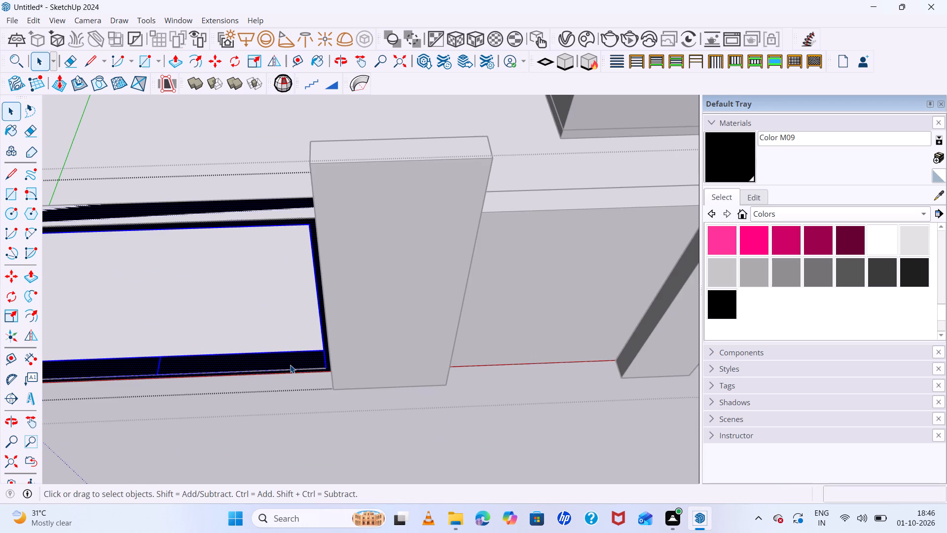
key("m")
left_click(290, 365)
scroll(272, 434, "down", 14)
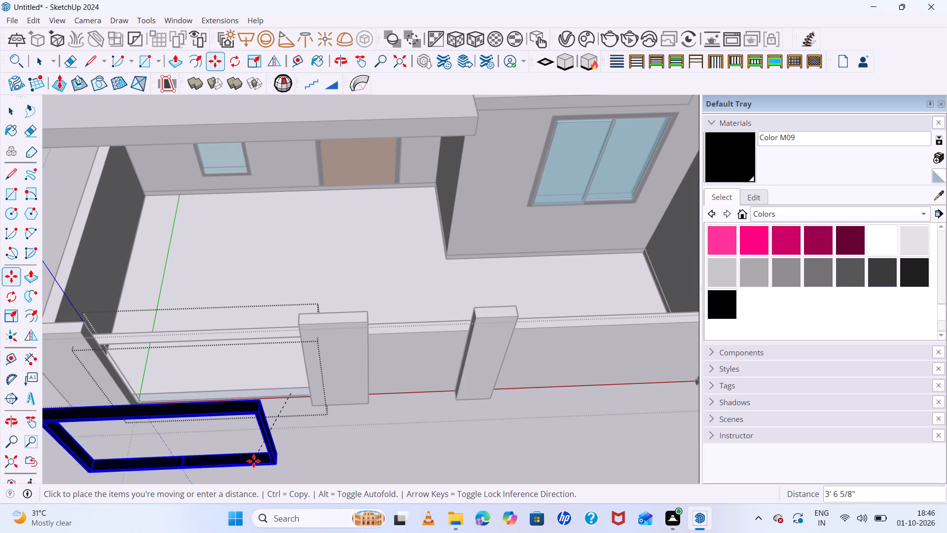
left_click(233, 462)
key("space")
left_click(304, 442)
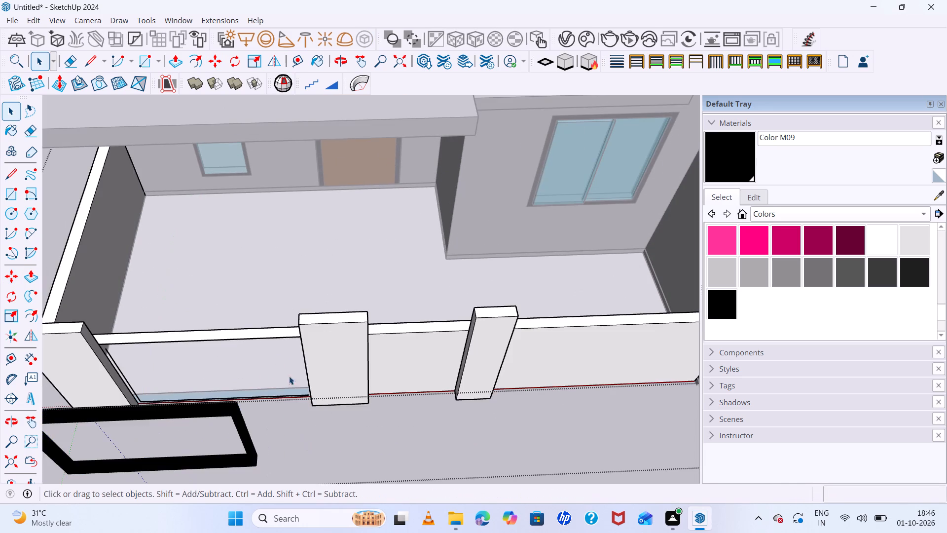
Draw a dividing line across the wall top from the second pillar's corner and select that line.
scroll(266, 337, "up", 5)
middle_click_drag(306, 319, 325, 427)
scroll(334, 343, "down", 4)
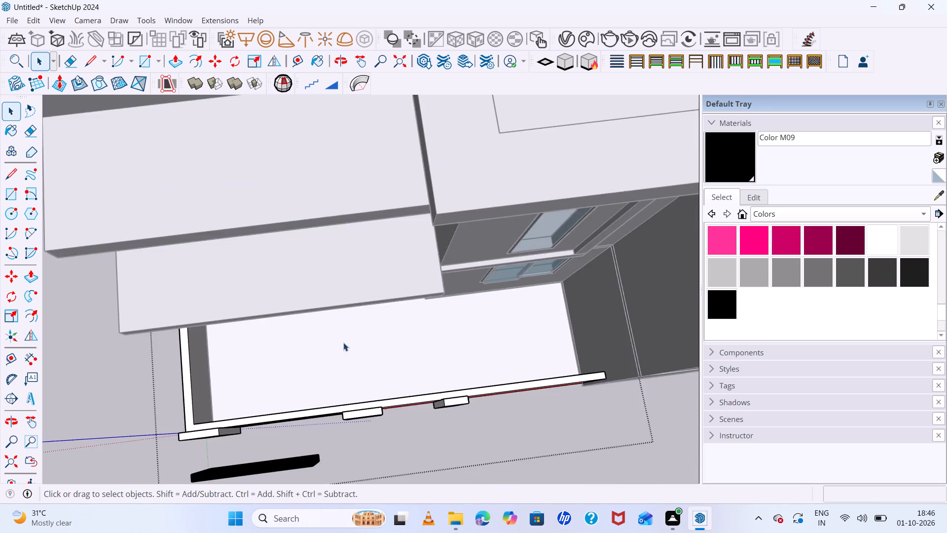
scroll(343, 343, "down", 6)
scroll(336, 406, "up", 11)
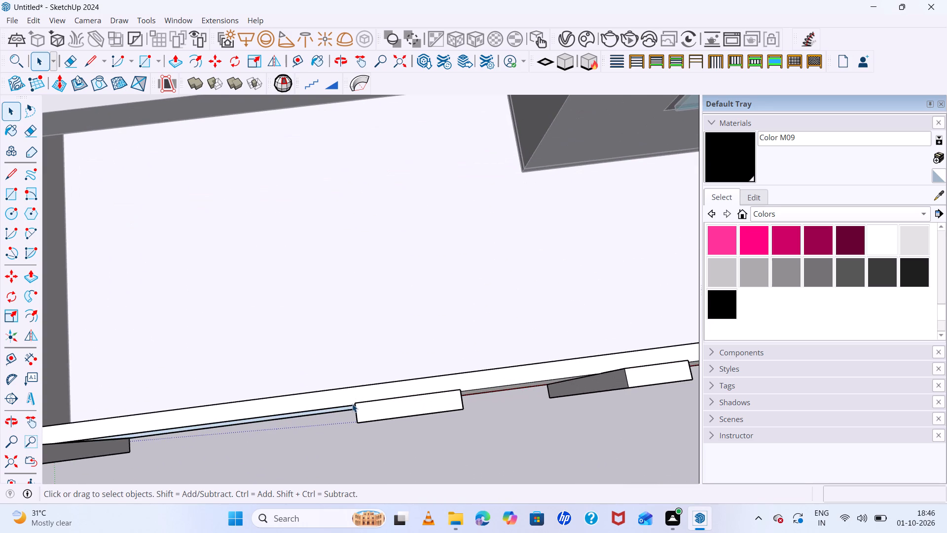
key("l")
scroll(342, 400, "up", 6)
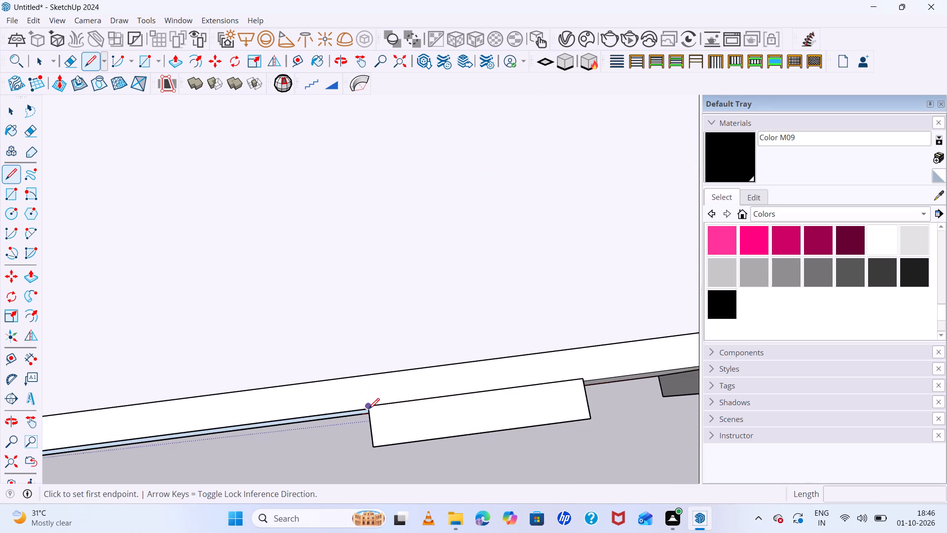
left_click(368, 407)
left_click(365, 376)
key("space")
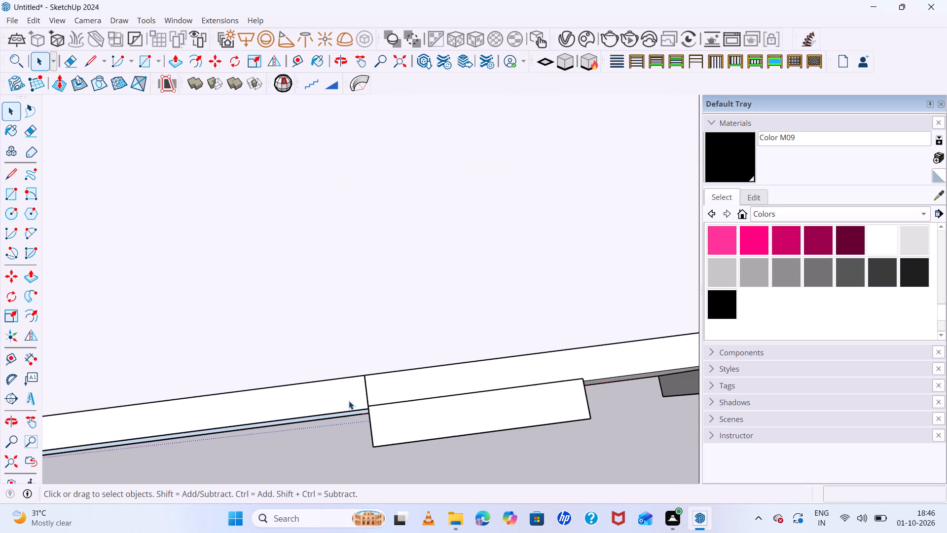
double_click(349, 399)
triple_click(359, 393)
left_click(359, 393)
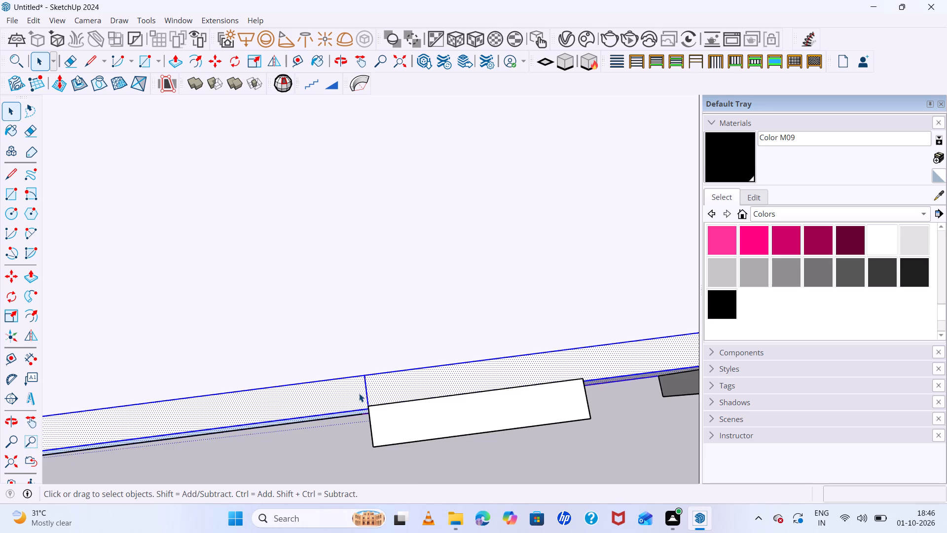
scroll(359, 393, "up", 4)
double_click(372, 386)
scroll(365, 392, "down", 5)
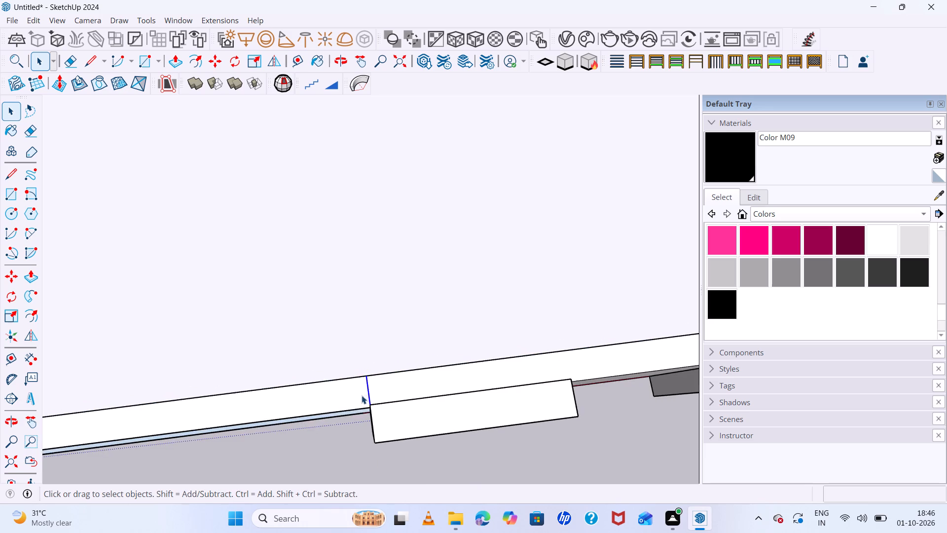
Draw a line about 5 13/16" across the wall top beside the first corner pillar, starting where the wall edge meets the pillar.
scroll(381, 318, "down", 12)
scroll(263, 347, "up", 8)
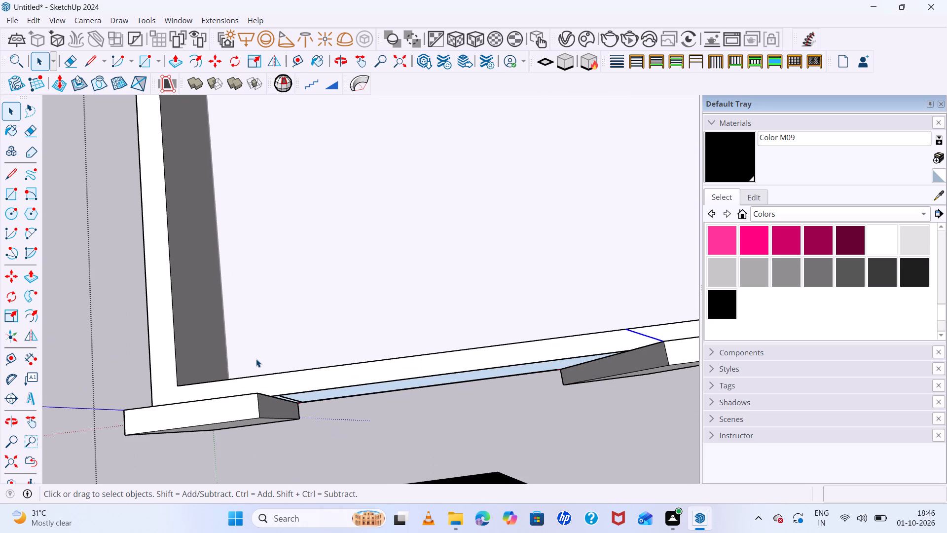
left_click(256, 359)
key("l")
scroll(215, 392, "up", 8)
scroll(328, 388, "up", 7)
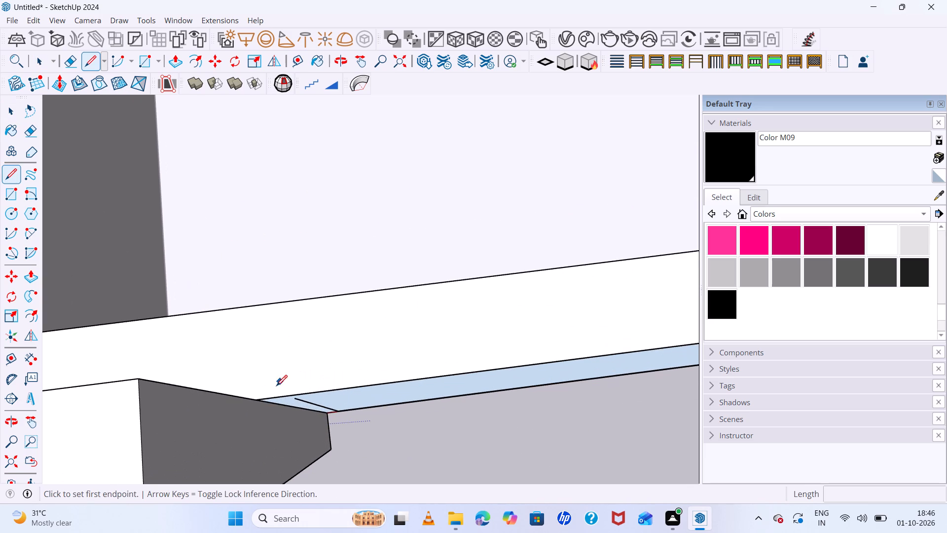
left_click(261, 398)
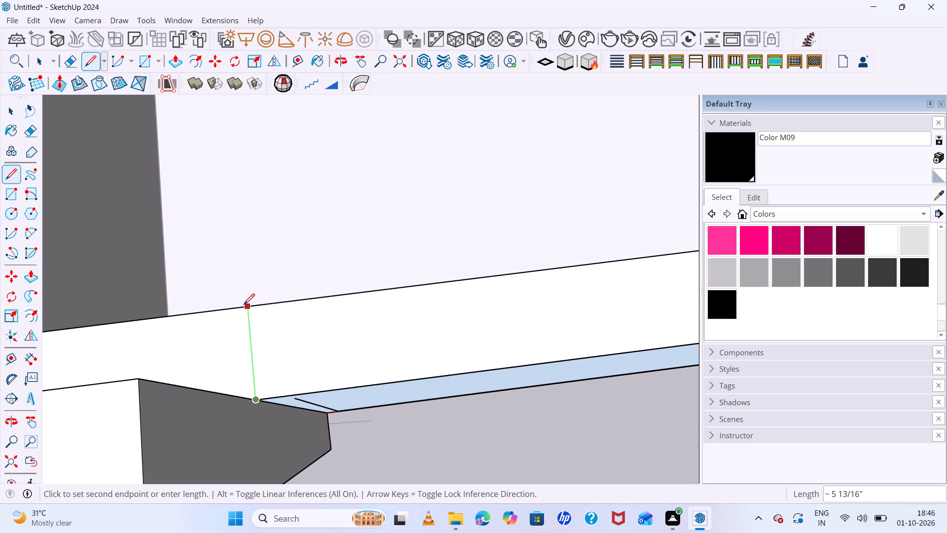
left_click(242, 307)
key("space")
left_click(313, 342)
scroll(313, 342, "down", 8)
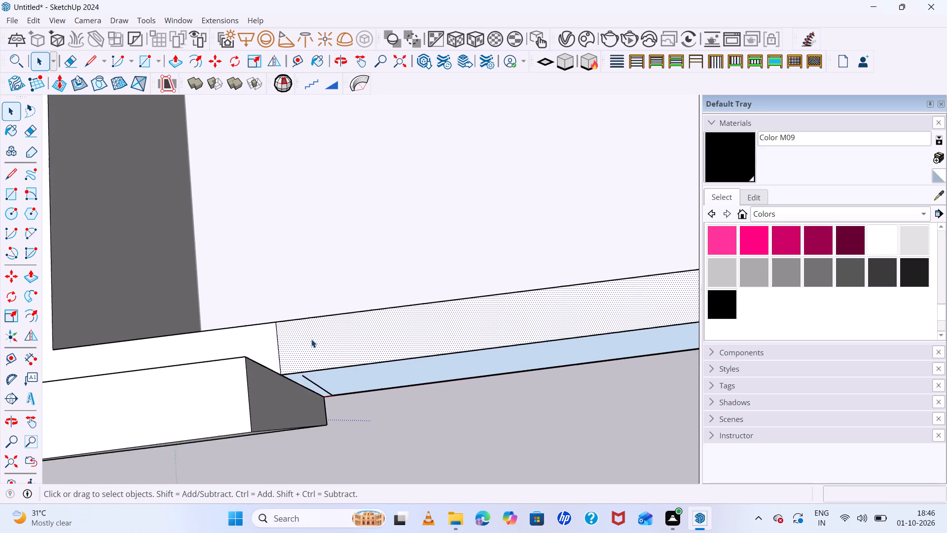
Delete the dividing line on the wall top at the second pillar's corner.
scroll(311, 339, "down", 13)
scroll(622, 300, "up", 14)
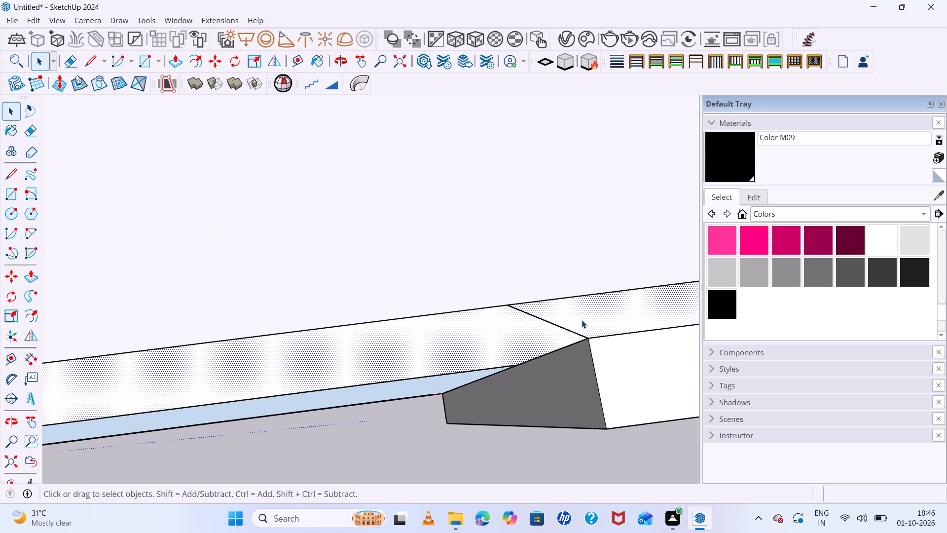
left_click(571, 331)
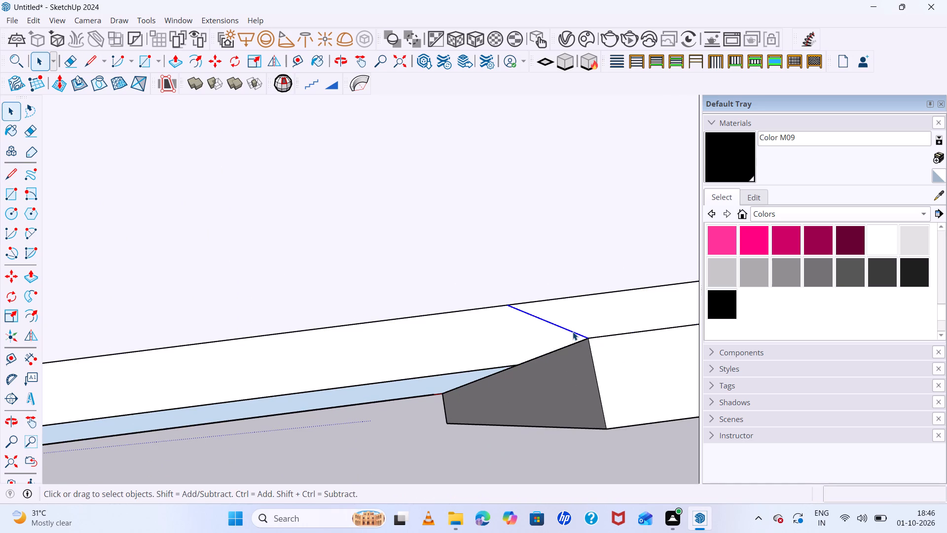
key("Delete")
Draw a line about 5 13/16" across the wall top from where its outer edge meets the second pillar's side.
scroll(558, 339, "down", 6)
double_click(519, 343)
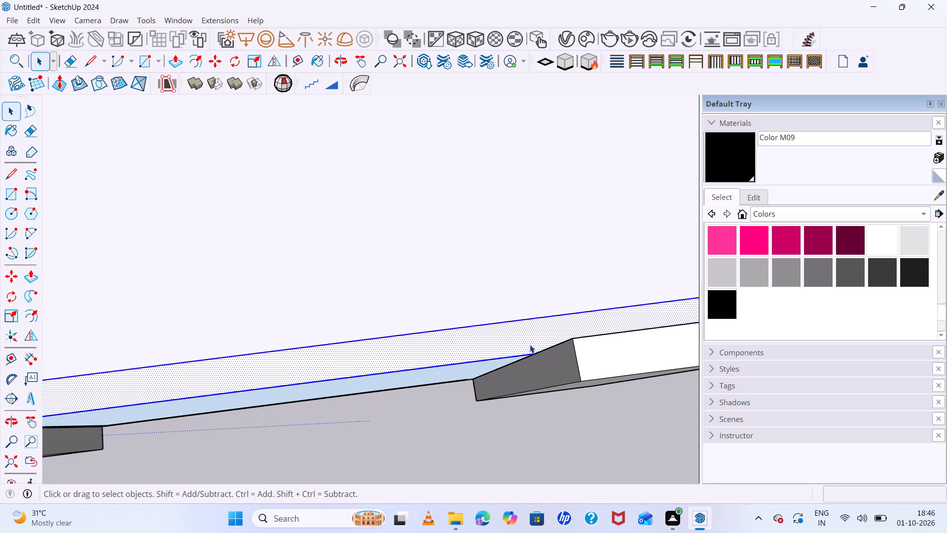
key("l")
scroll(548, 348, "up", 6)
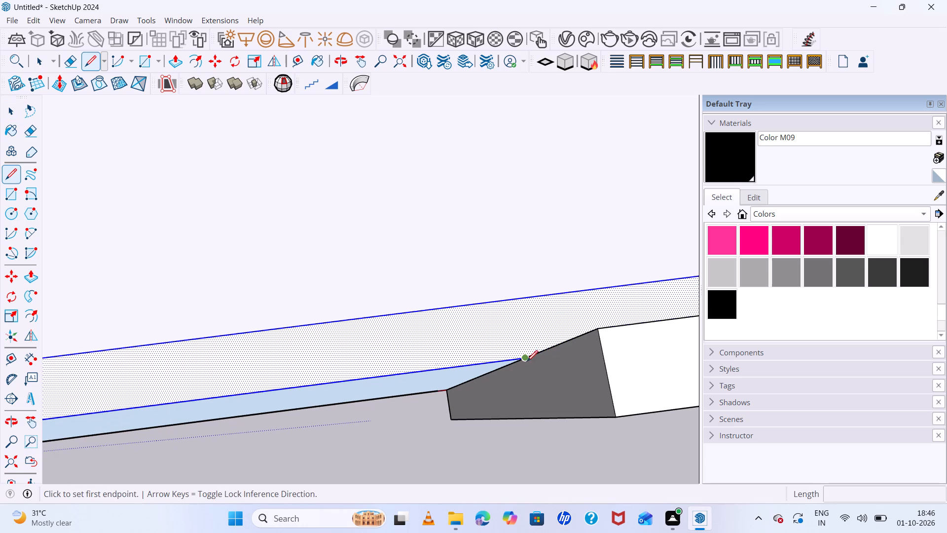
left_click(527, 360)
left_click(514, 296)
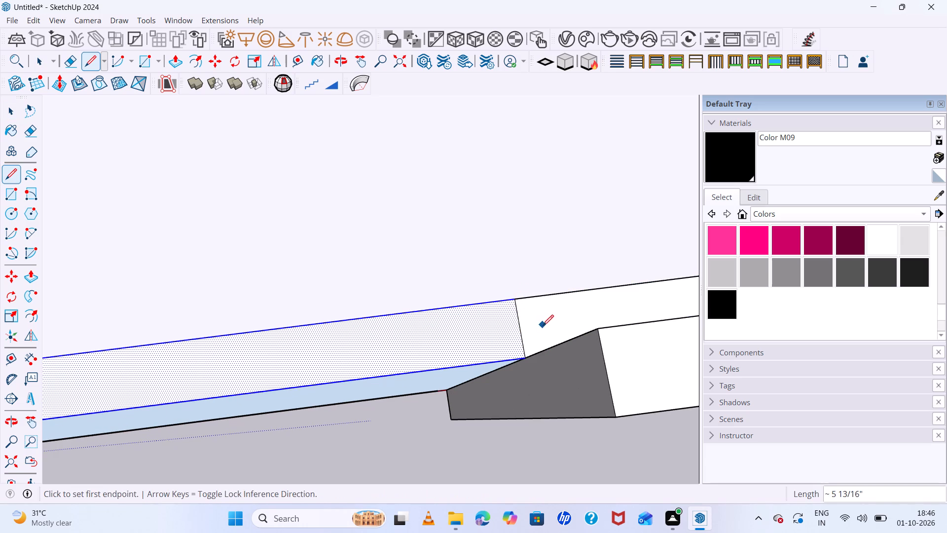
key("space")
Erase the wall-top edges spanning the opening and the leftover upright line beside the first corner pillar.
scroll(501, 332, "down", 6)
middle_click_drag(498, 311, 500, 230)
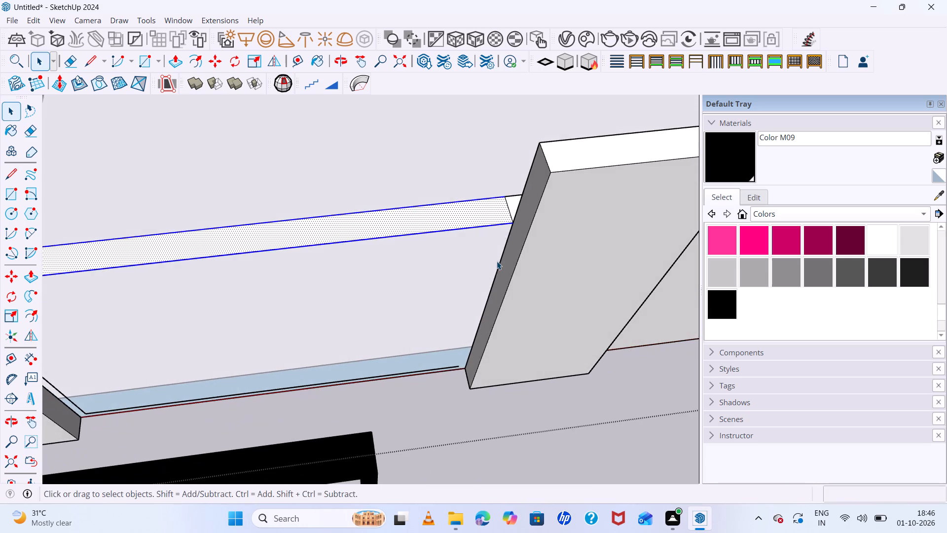
scroll(479, 341, "down", 7)
middle_click_drag(481, 347, 473, 371)
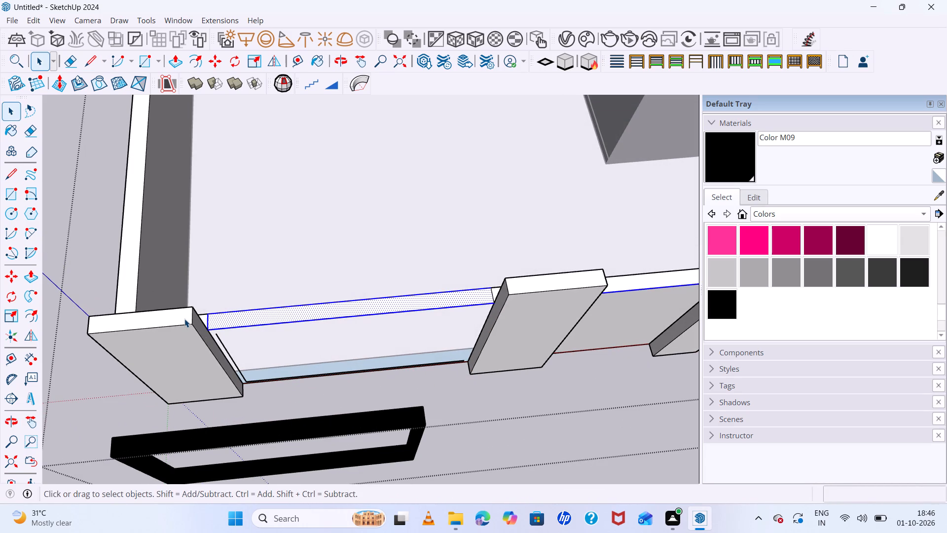
key("e")
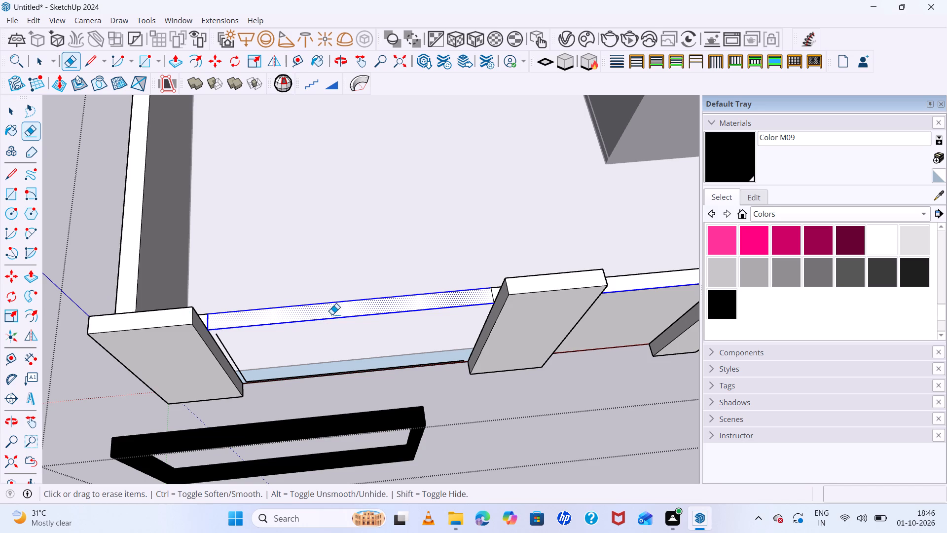
left_click(332, 309)
left_click_drag(340, 301, 345, 318)
scroll(263, 328, "down", 2)
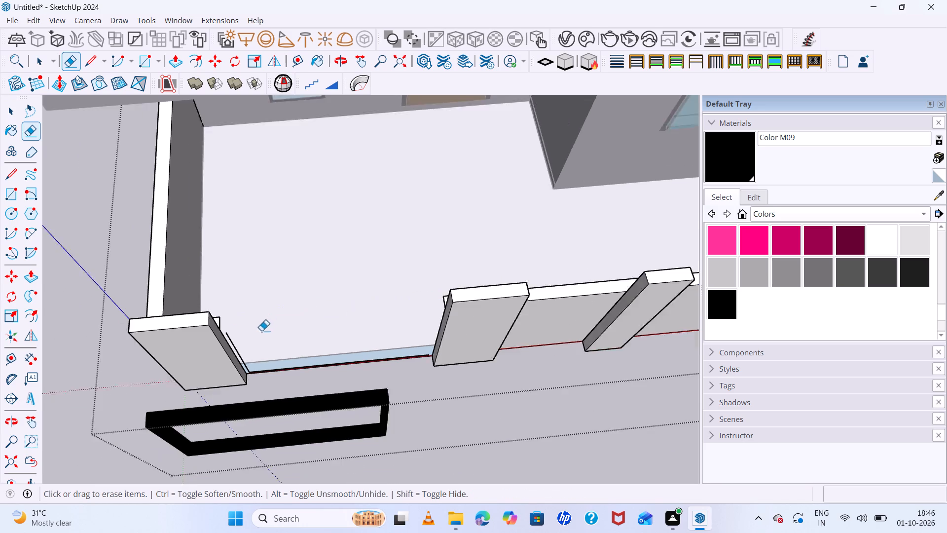
scroll(261, 331, "down", 3)
left_click(238, 337)
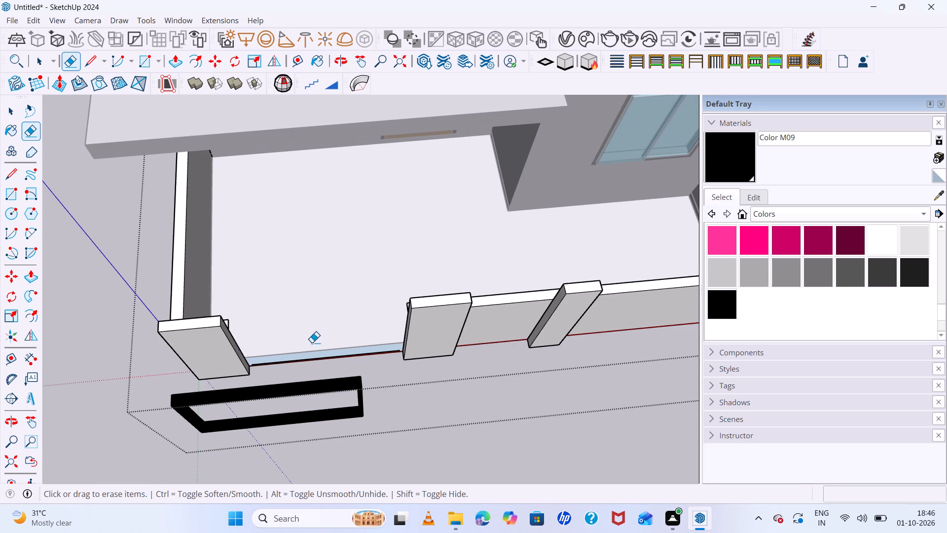
Erase the leftover line running along the base of the opening between the two pillars.
scroll(312, 343, "down", 7)
middle_click_drag(346, 338, 340, 401)
scroll(340, 402, "down", 1)
scroll(314, 329, "up", 8)
scroll(339, 382, "up", 9)
scroll(380, 340, "up", 16)
scroll(398, 351, "up", 7)
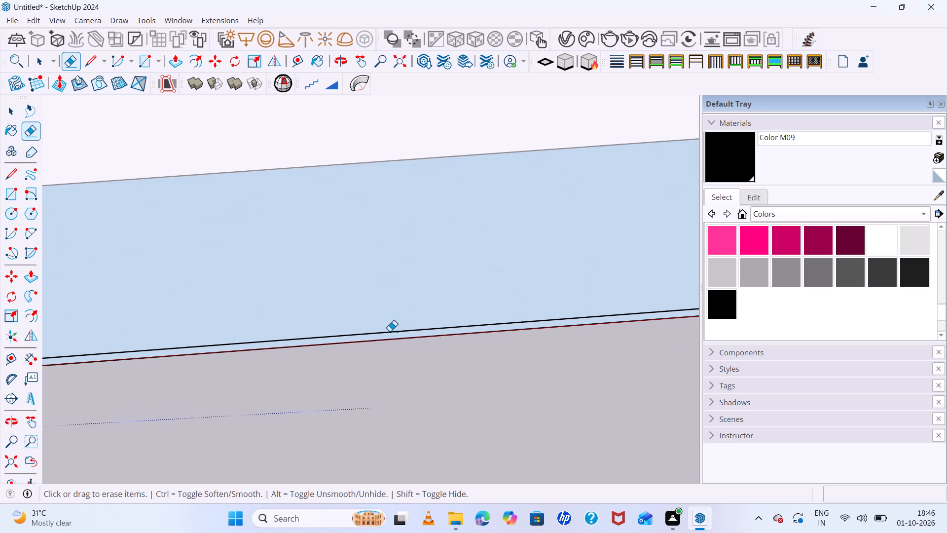
left_click(390, 331)
Draw a line across the blue base strip at the first corner pillar and try to erase the strip beyond it.
scroll(395, 335, "down", 20)
scroll(395, 335, "down", 10)
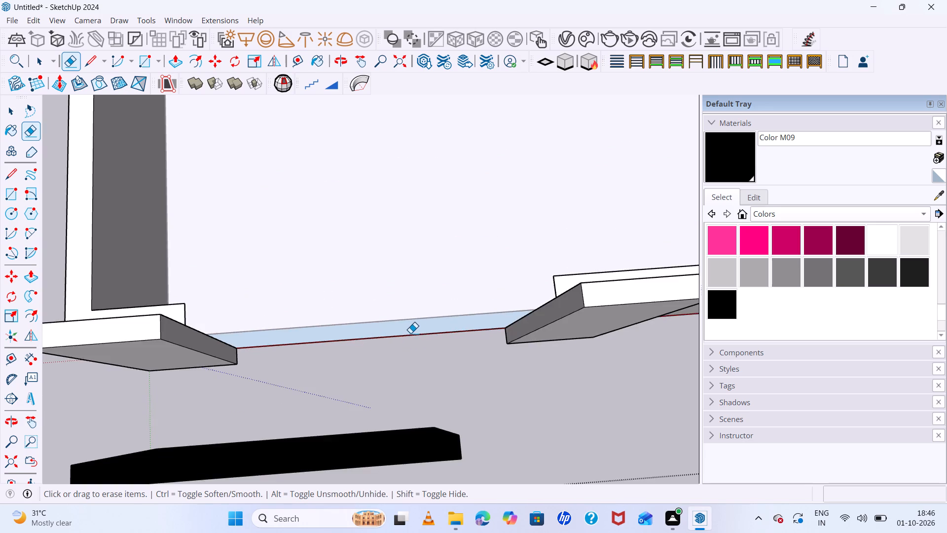
middle_click_drag(410, 333, 398, 413)
scroll(204, 292, "up", 8)
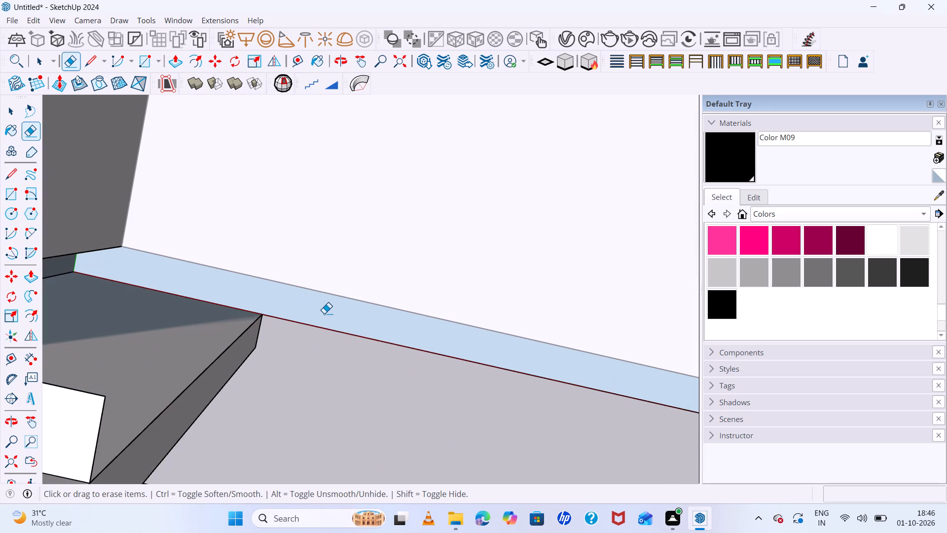
key("l")
scroll(268, 295, "up", 7)
left_click(254, 335)
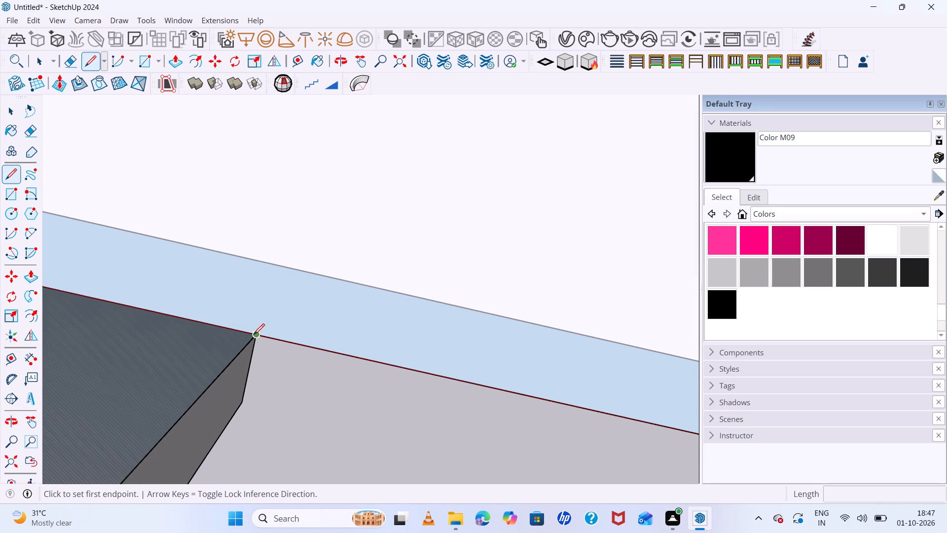
left_click(273, 263)
key("space")
left_click(323, 315)
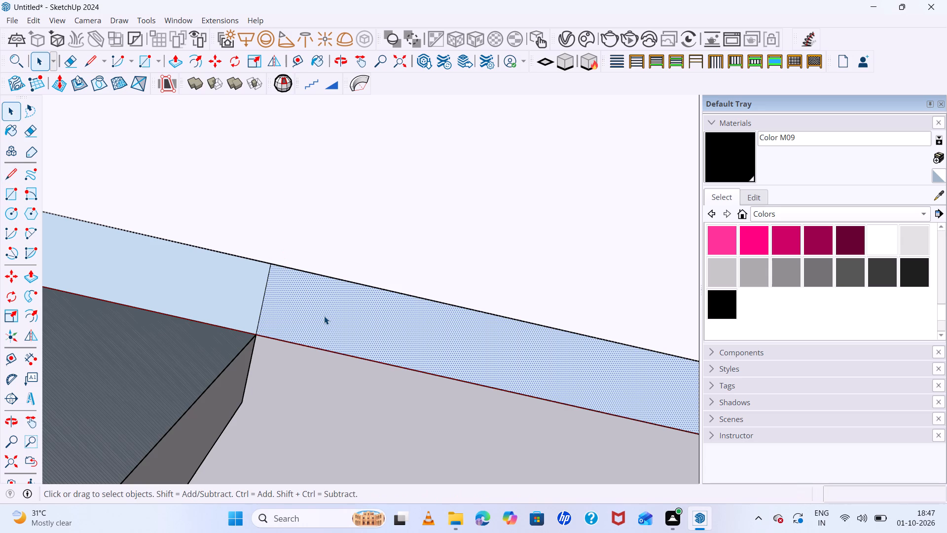
key("e")
left_click_drag(349, 288, 352, 305)
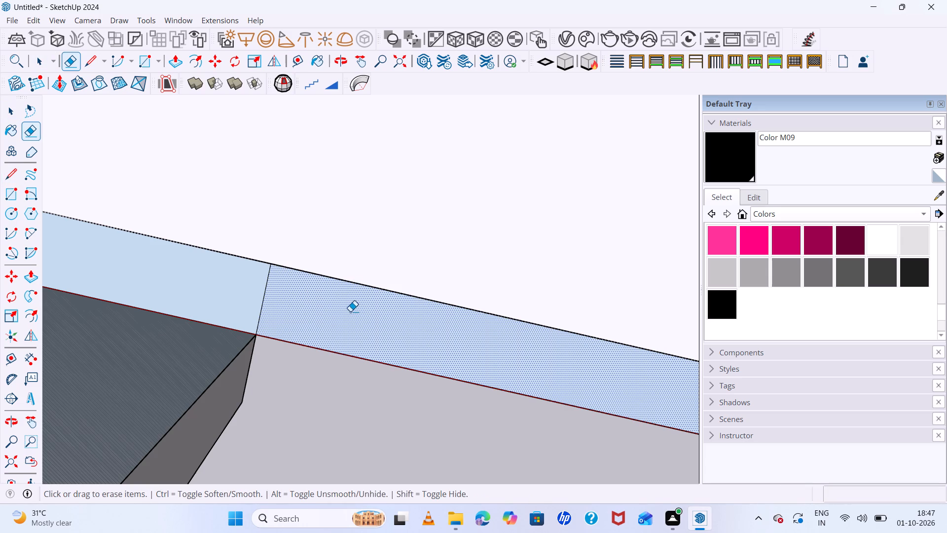
Draw a line across the blue base strip at the second pillar's corner to close off the section in the opening.
scroll(360, 312, "up", 1)
scroll(359, 324, "down", 20)
scroll(359, 324, "down", 1)
middle_click_drag(513, 366, 534, 311)
key("l")
scroll(520, 342, "up", 8)
scroll(581, 328, "up", 7)
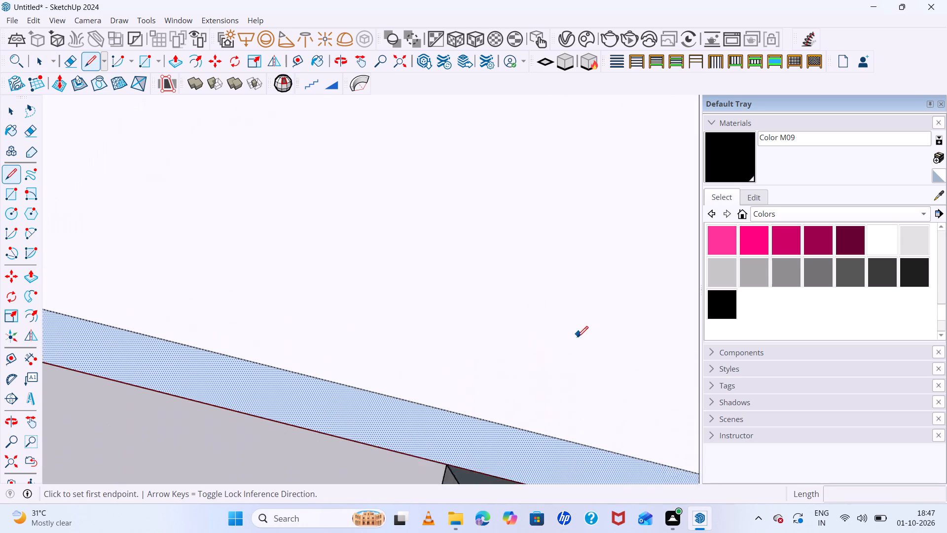
scroll(463, 268, "down", 6)
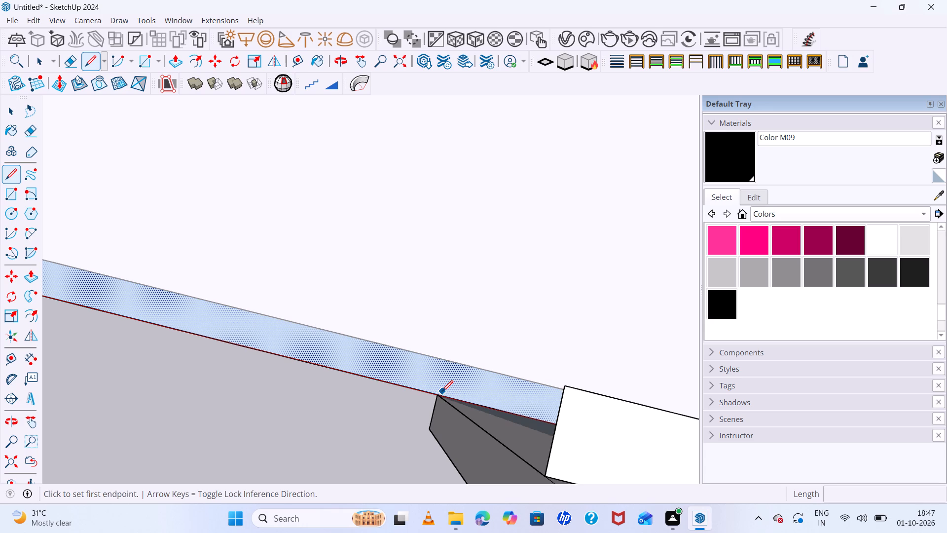
left_click(441, 393)
left_click(444, 359)
key("space")
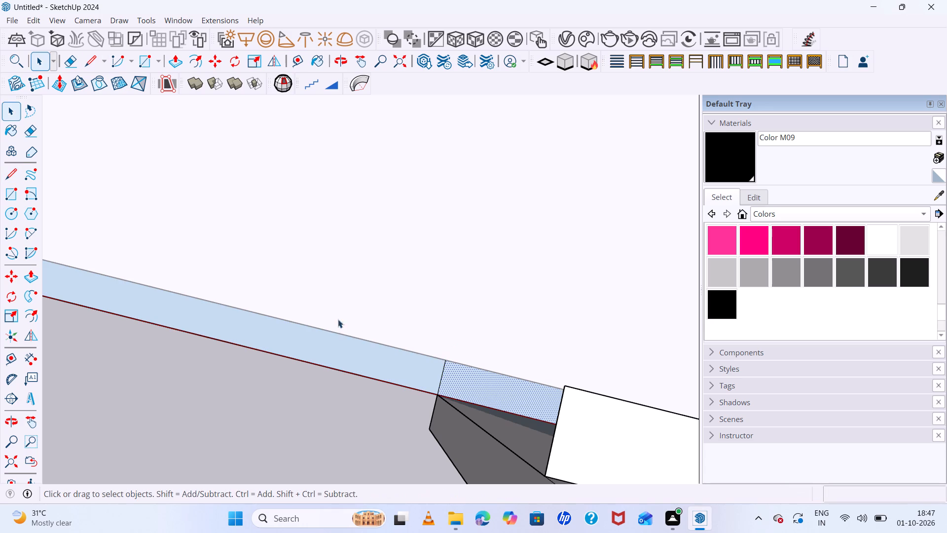
Erase the blue base strip between the two dividing lines to clear the floor of the opening.
key("e")
left_click_drag(324, 314, 325, 351)
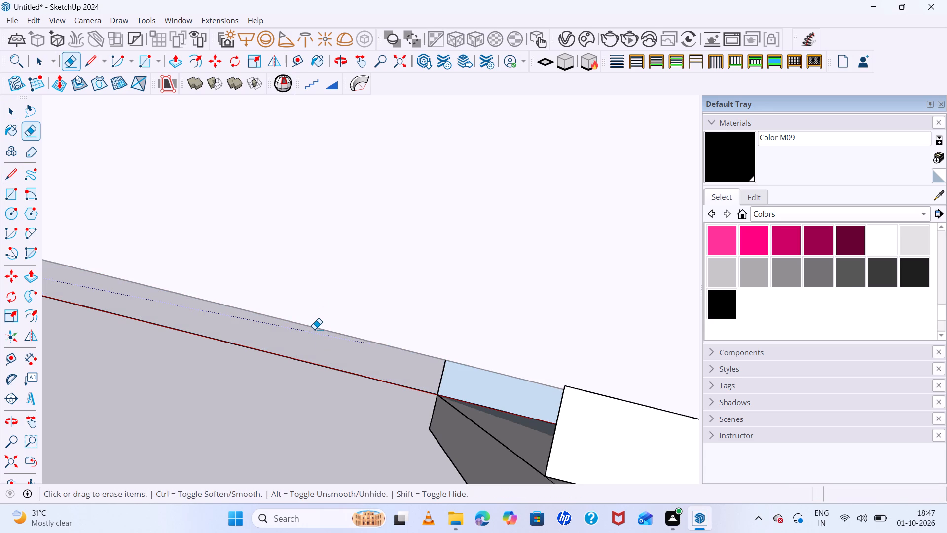
left_click(314, 329)
scroll(293, 338, "down", 18)
scroll(314, 357, "down", 4)
scroll(314, 368, "up", 2)
middle_click_drag(314, 367, 314, 367)
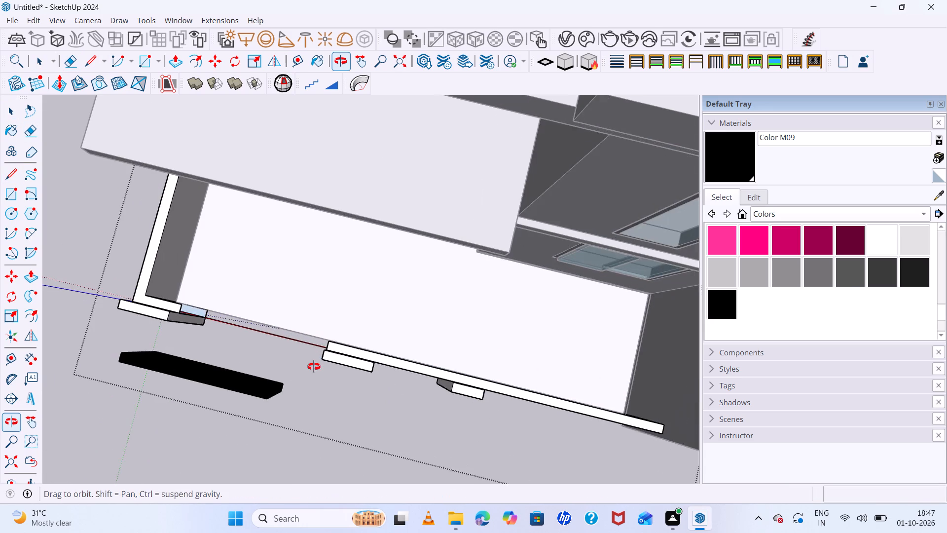
middle_click_drag(314, 367, 401, 189)
middle_click_drag(299, 337, 342, 235)
key("space")
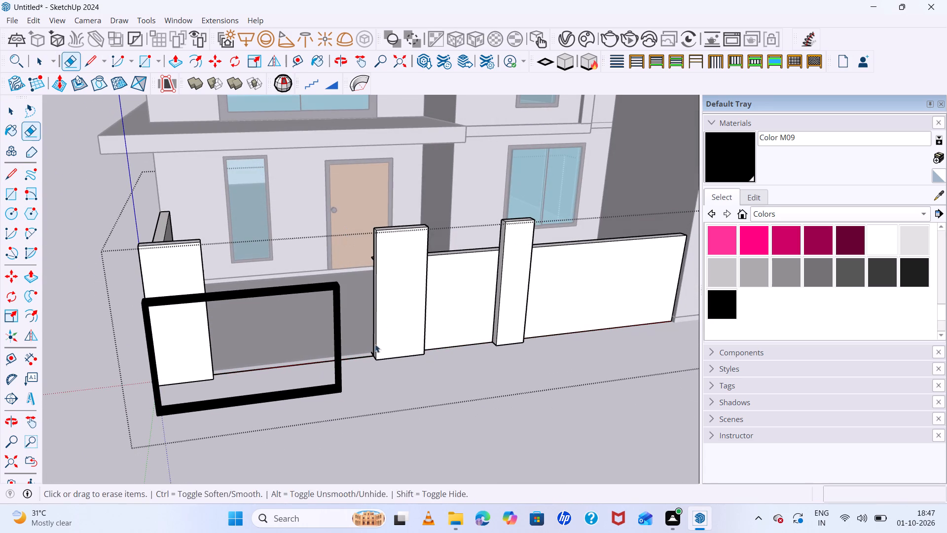
Move the black gate frame into the wall opening so its lower corner meets the second pillar's front base corner.
left_click(340, 385)
key("m")
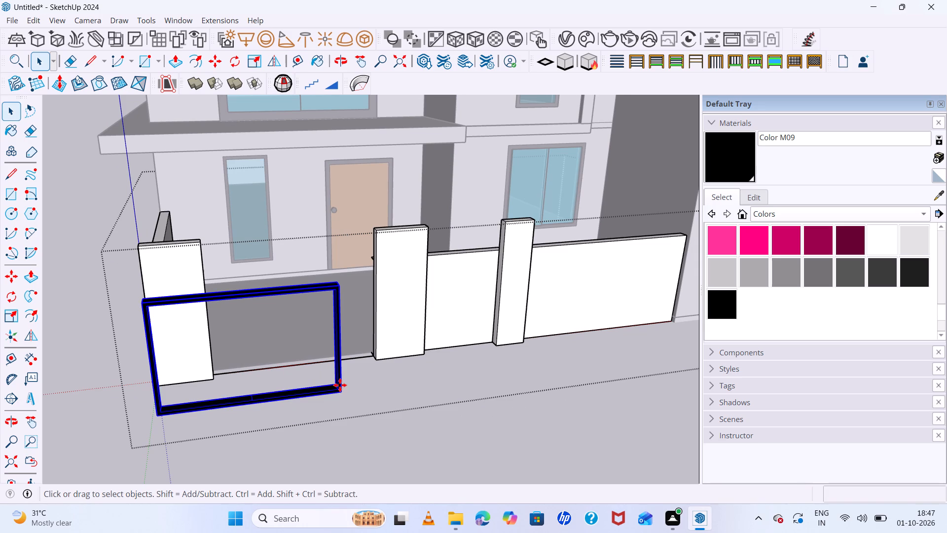
left_click(339, 394)
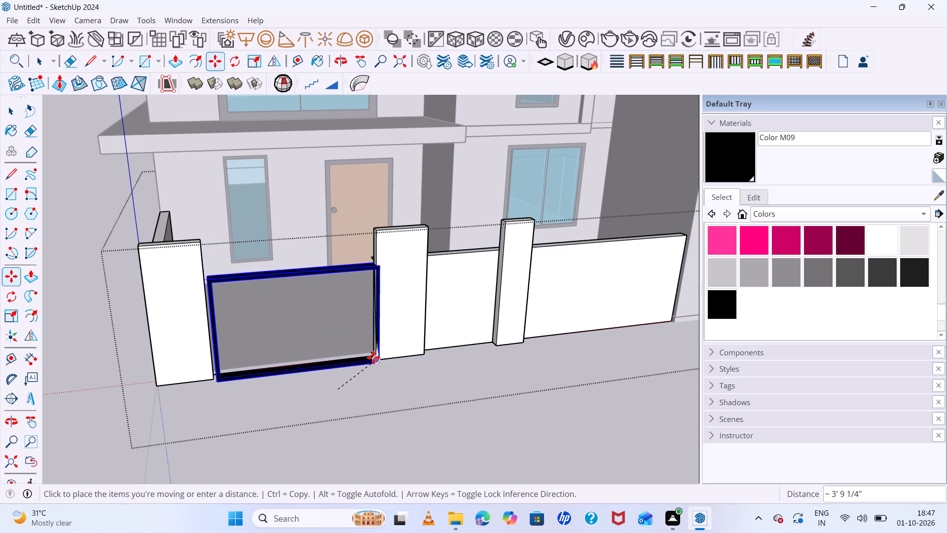
left_click(373, 357)
scroll(374, 343, "down", 1)
scroll(371, 336, "up", 11)
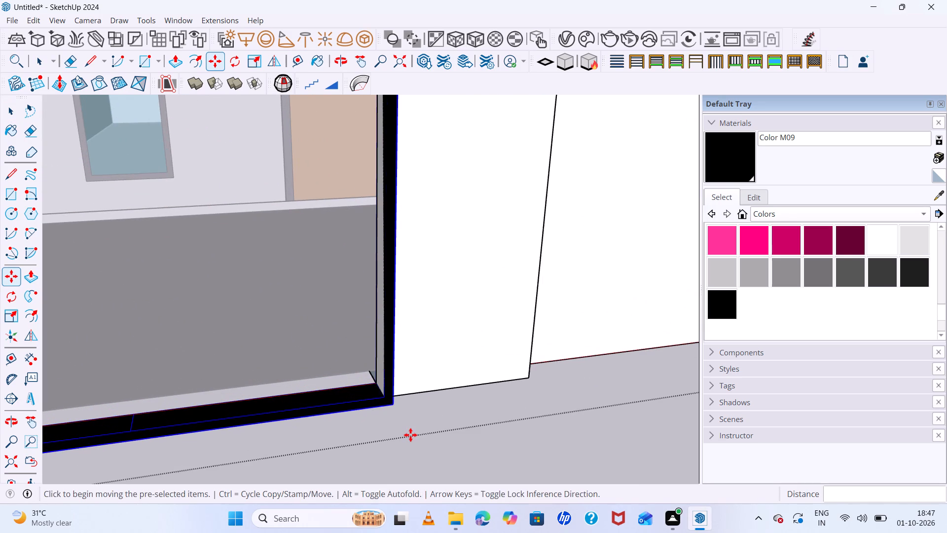
left_click(395, 408)
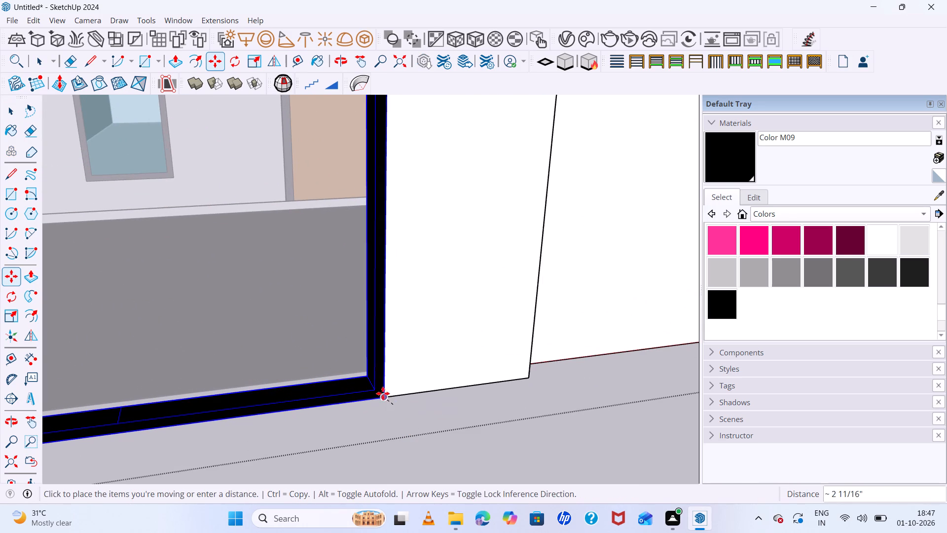
left_click(383, 394)
Nudge the gate frame so its other lower corner aligns with the first pillar's front base corner, and deselect it.
scroll(360, 377, "down", 15)
middle_click_drag(365, 373, 357, 291)
scroll(367, 366, "up", 1)
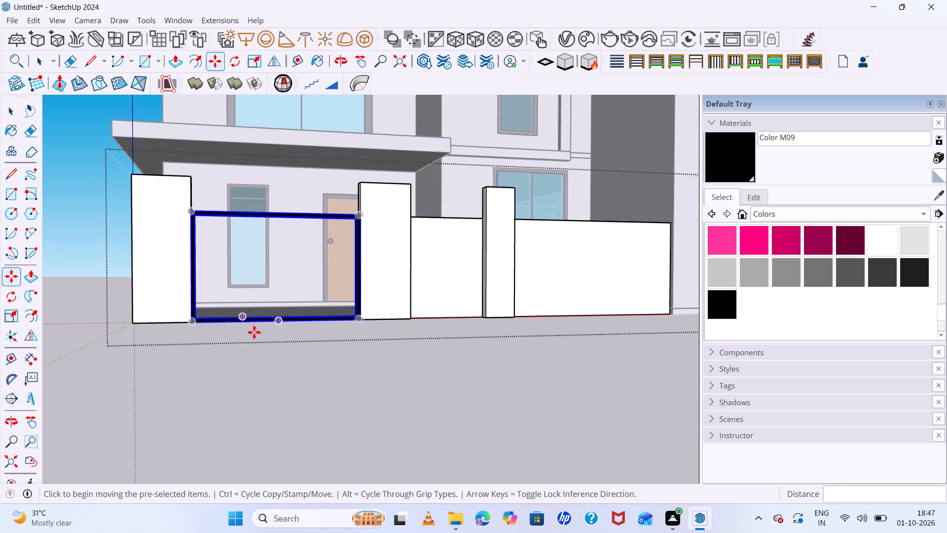
scroll(246, 333, "up", 8)
scroll(161, 303, "up", 15)
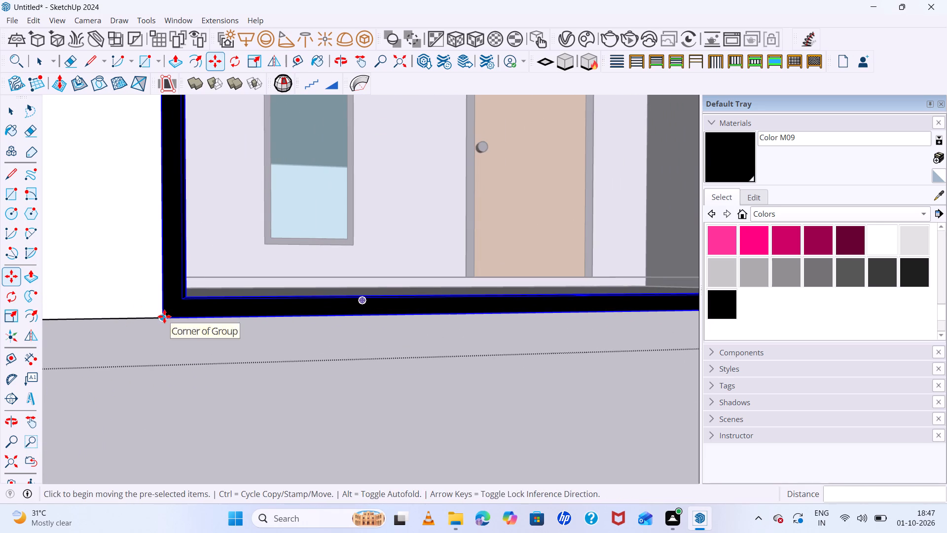
left_click(164, 316)
scroll(162, 316, "up", 14)
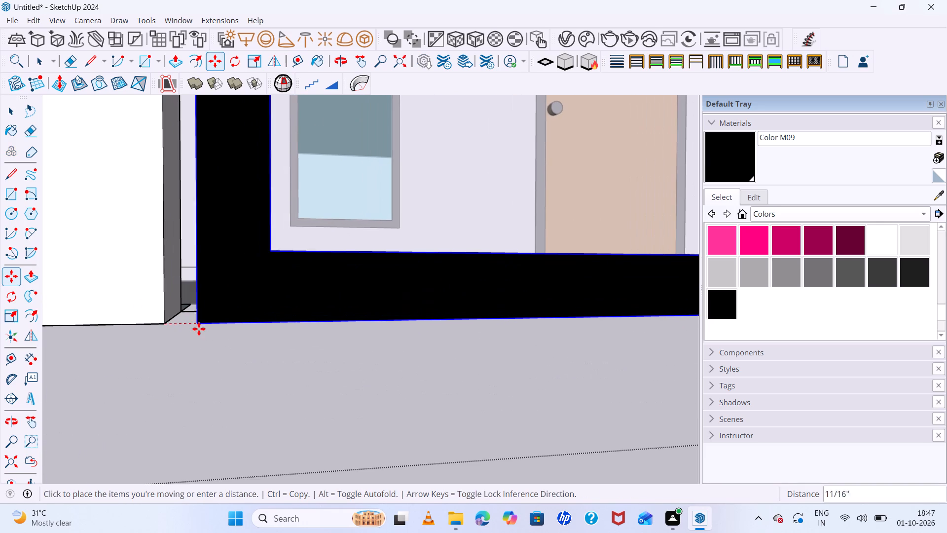
middle_click(199, 329)
scroll(137, 317, "up", 8)
scroll(182, 323, "up", 5)
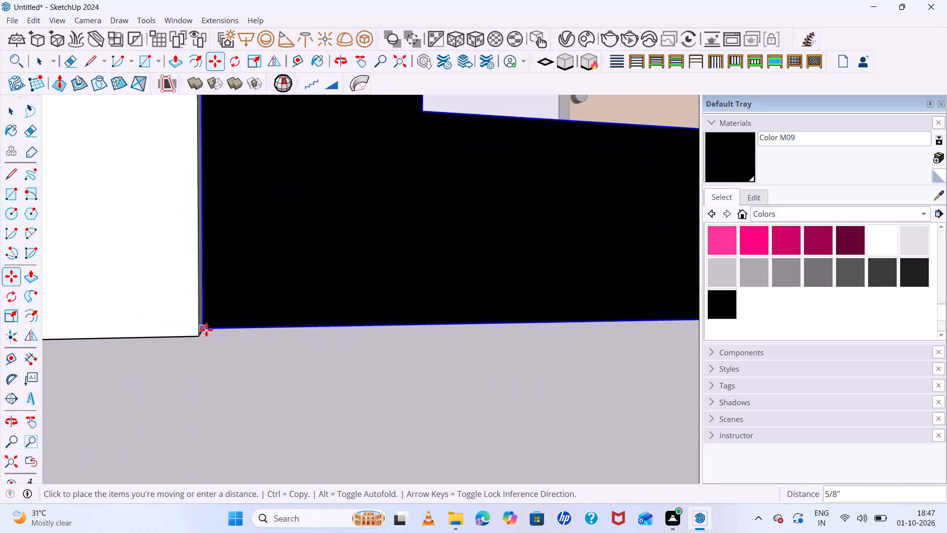
left_click(201, 333)
scroll(171, 310, "down", 20)
scroll(171, 310, "down", 7)
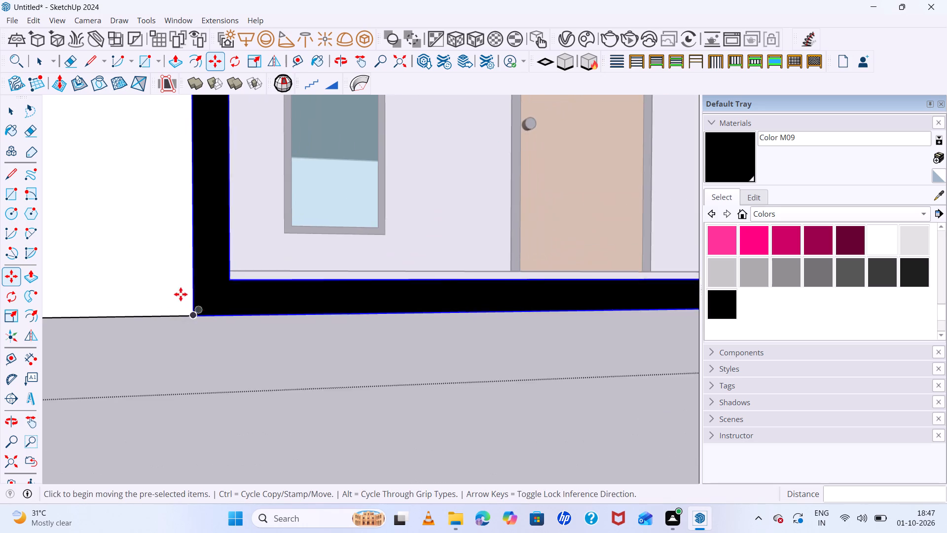
scroll(181, 294, "down", 5)
scroll(222, 323, "down", 20)
scroll(222, 323, "down", 2)
middle_click_drag(312, 350, 298, 428)
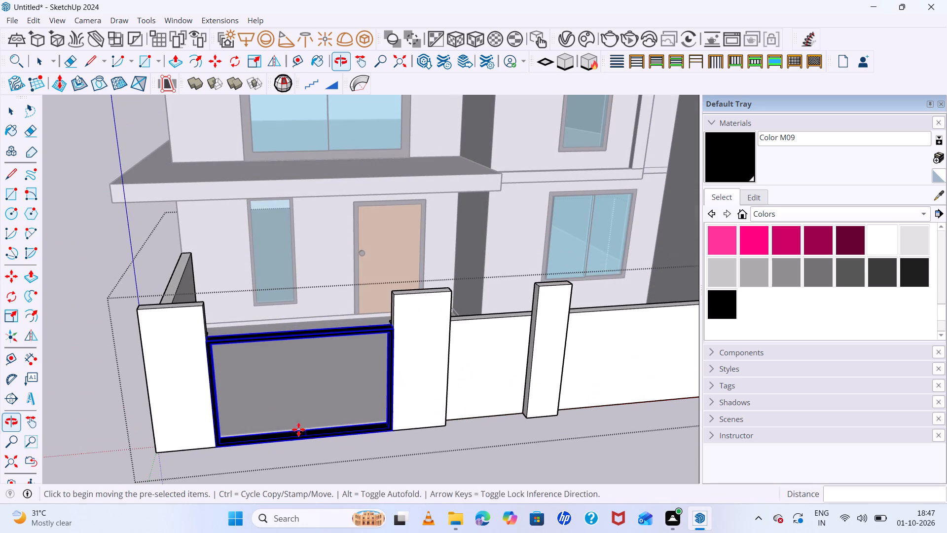
left_click(79, 227)
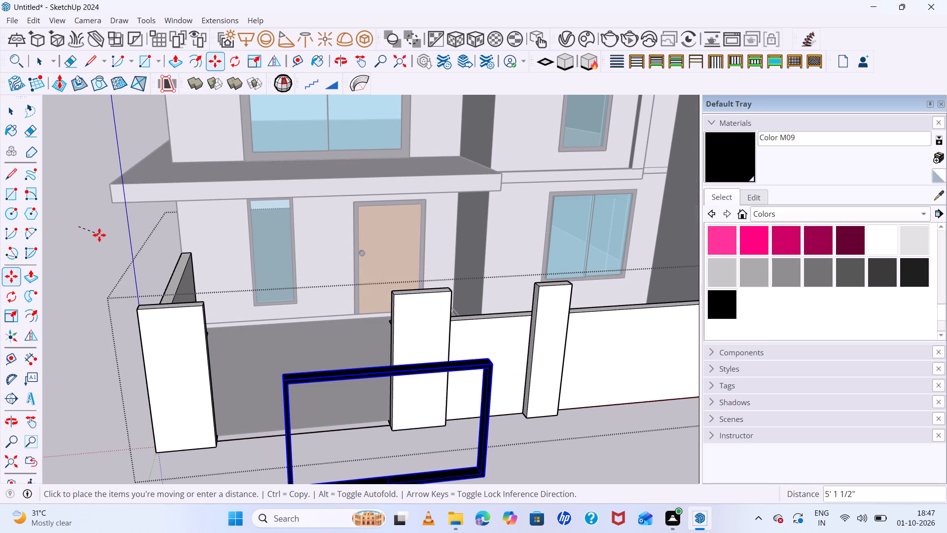
key("space")
left_click(75, 260)
Examine the house front with the gate frame fitted between the boundary pillars.
scroll(108, 277, "down", 5)
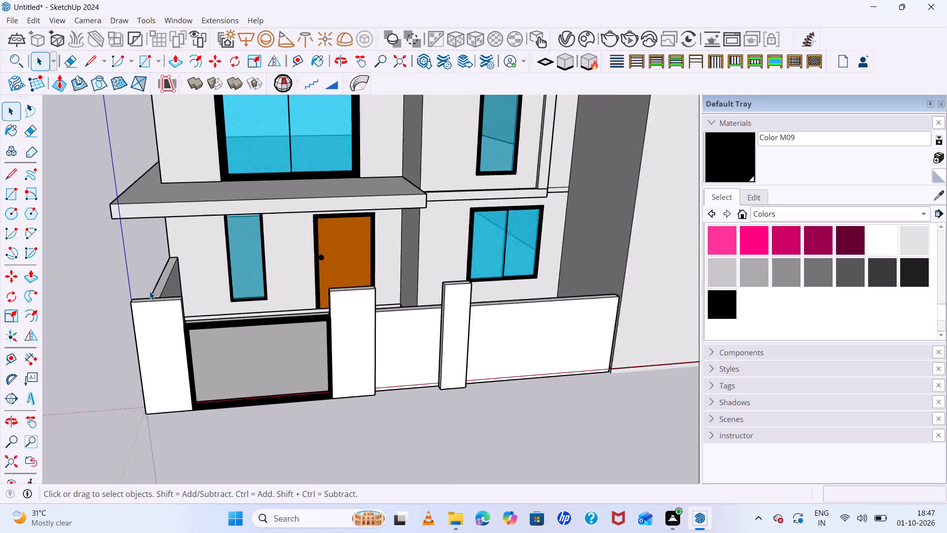
scroll(149, 291, "down", 3)
scroll(426, 376, "up", 2)
middle_click_drag(426, 376, 427, 311)
middle_click_drag(427, 306, 427, 268)
scroll(296, 246, "down", 3)
middle_click_drag(256, 268, 264, 296)
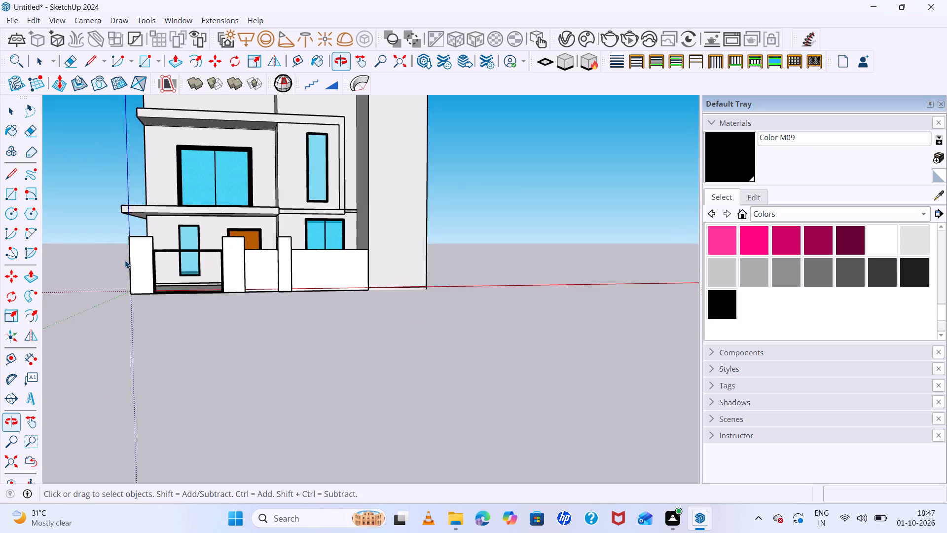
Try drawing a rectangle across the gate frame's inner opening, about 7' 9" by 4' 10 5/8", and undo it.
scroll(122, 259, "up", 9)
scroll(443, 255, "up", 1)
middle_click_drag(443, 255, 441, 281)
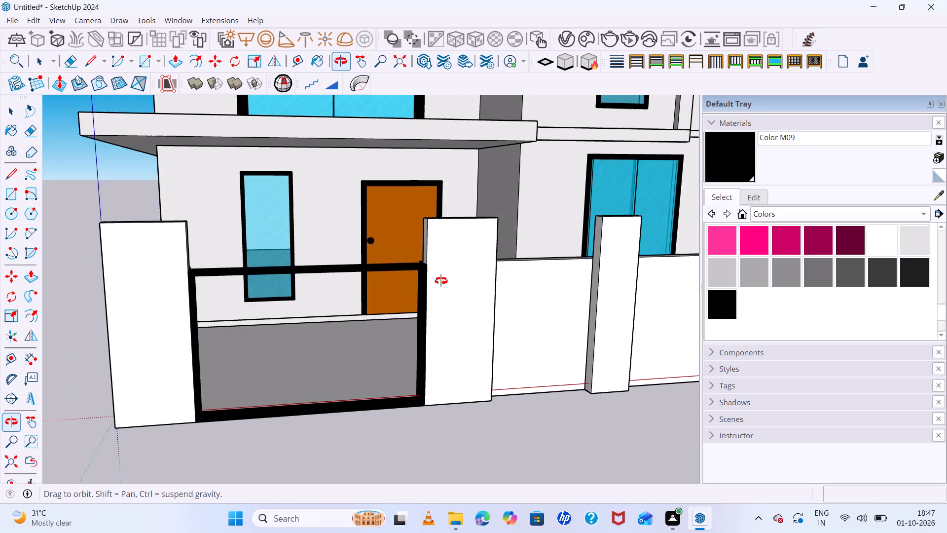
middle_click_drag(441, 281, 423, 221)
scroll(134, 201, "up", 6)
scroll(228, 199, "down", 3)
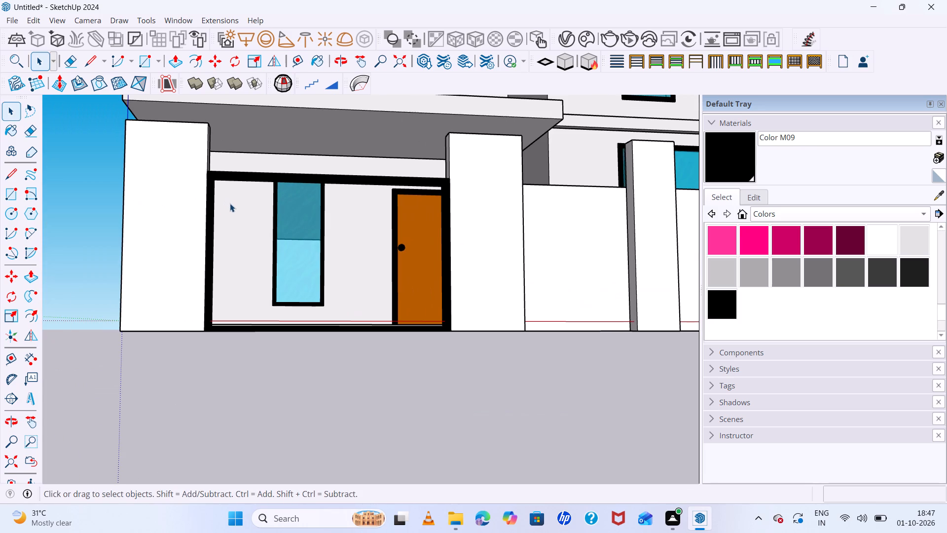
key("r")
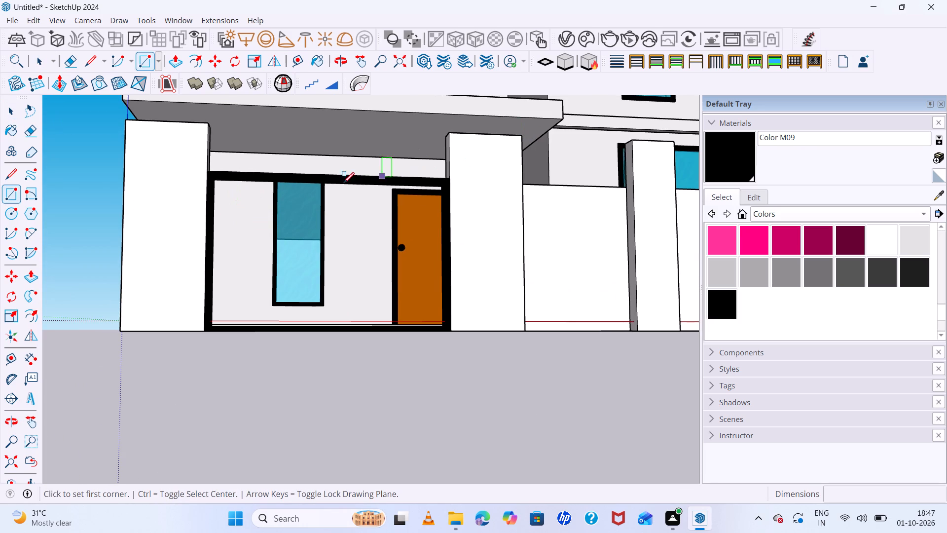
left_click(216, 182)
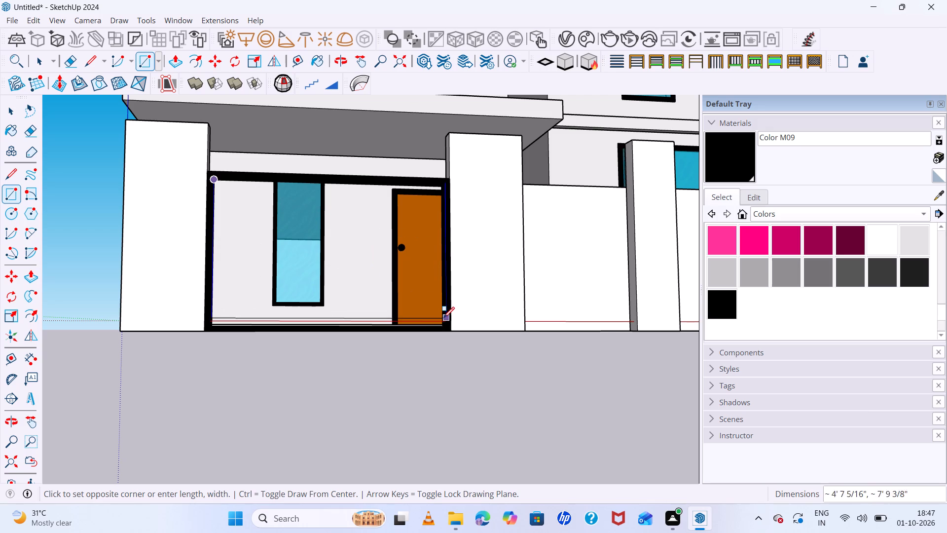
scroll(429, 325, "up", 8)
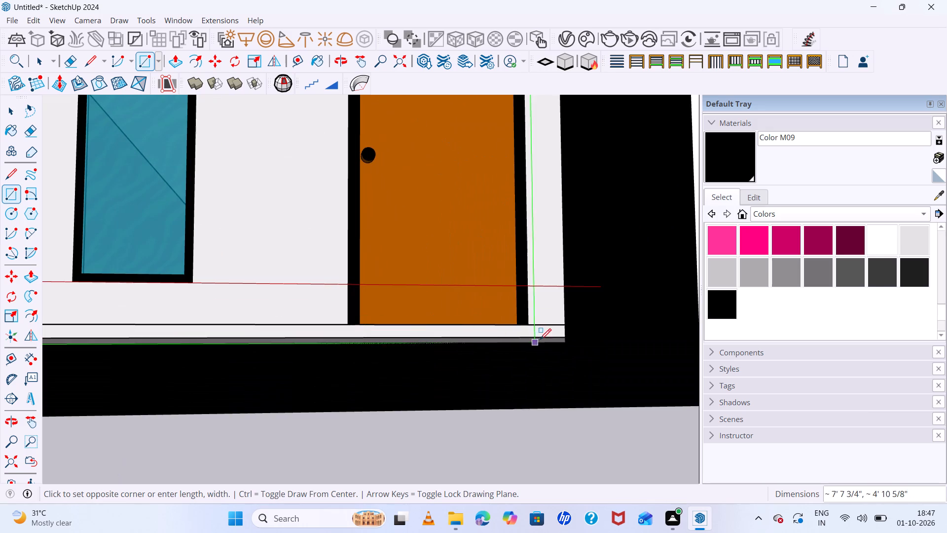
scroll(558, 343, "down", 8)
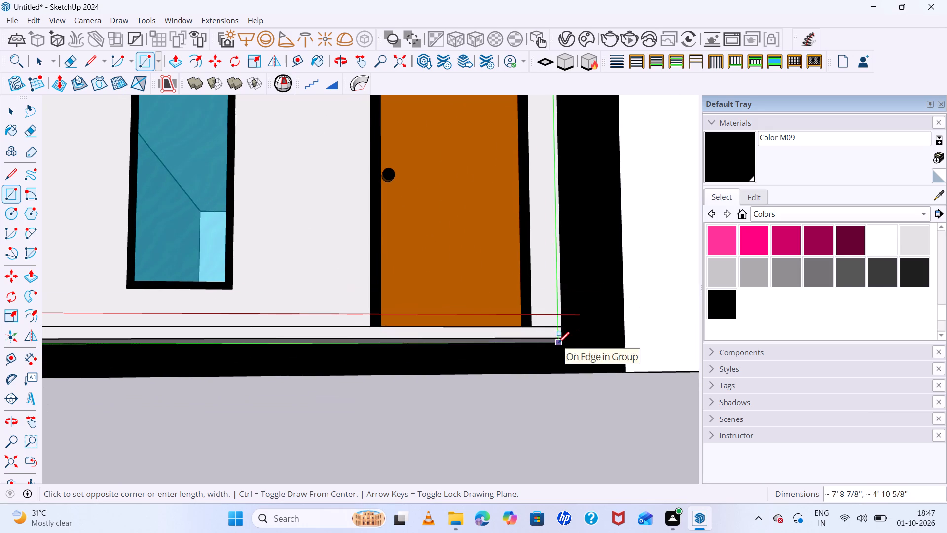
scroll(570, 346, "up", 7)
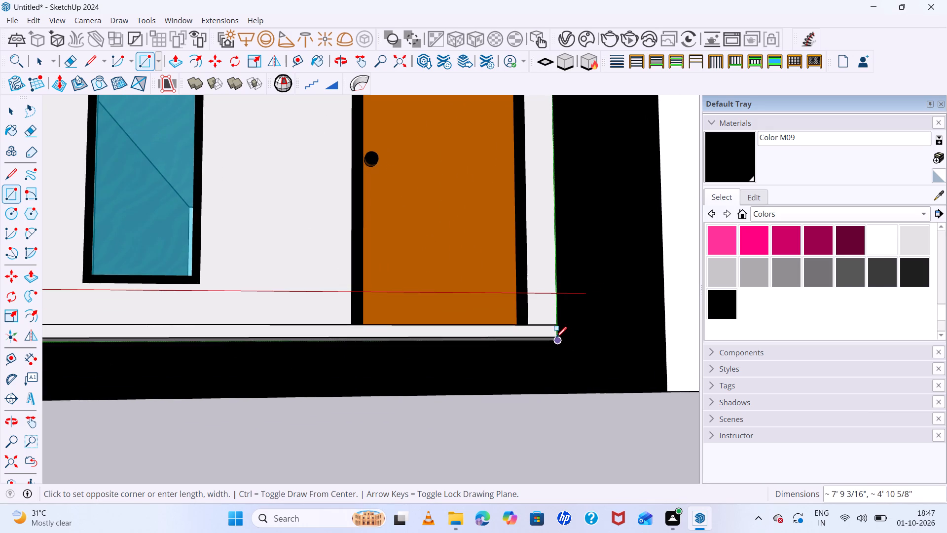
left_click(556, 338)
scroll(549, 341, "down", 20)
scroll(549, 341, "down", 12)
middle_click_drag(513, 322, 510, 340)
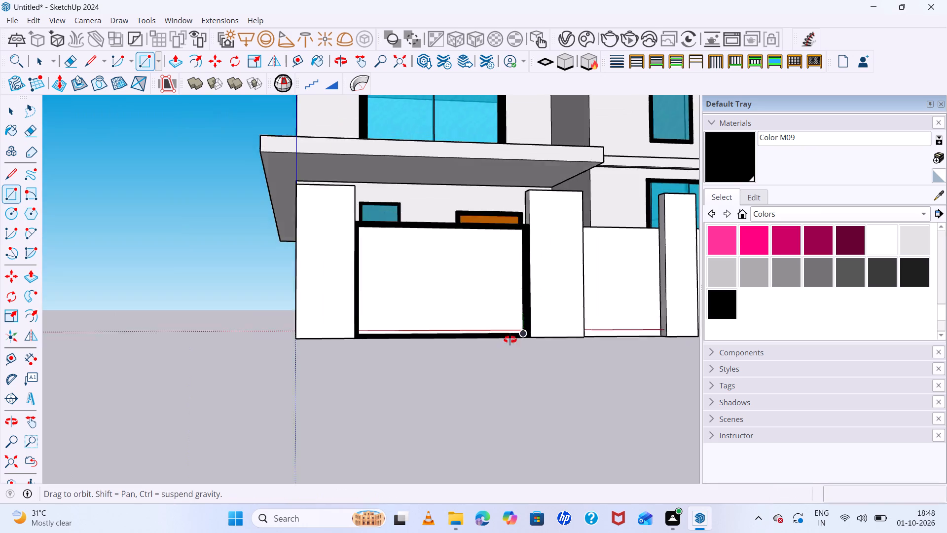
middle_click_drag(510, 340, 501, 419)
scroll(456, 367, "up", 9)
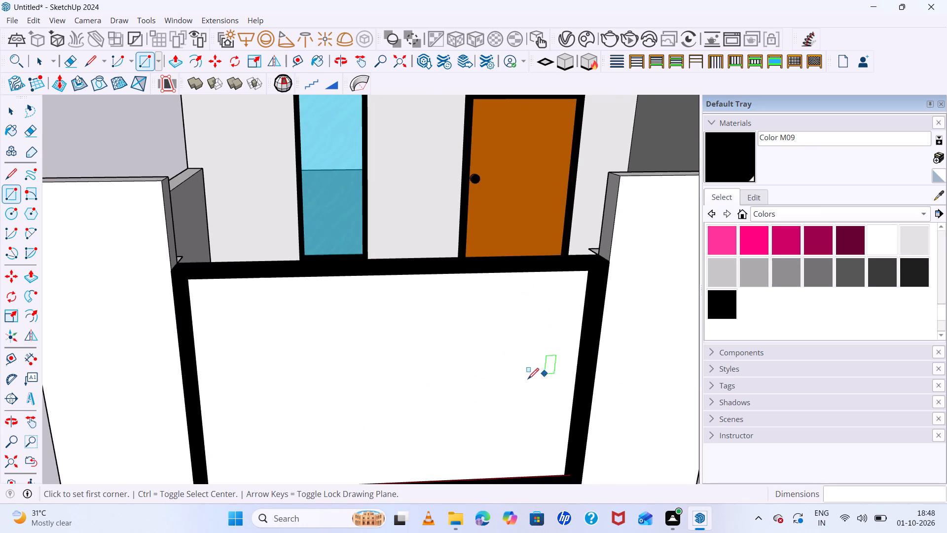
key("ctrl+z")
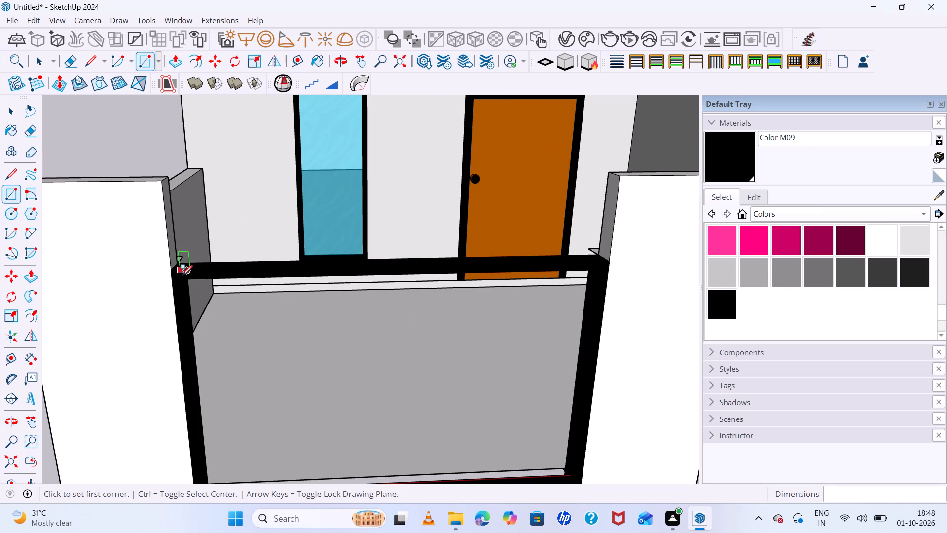
Draw a rectangle filling the gate frame between its opposite inner corners, about 7' 8" by 4' 10 5/8".
scroll(182, 276, "up", 7)
left_click(188, 282)
scroll(318, 322, "down", 10)
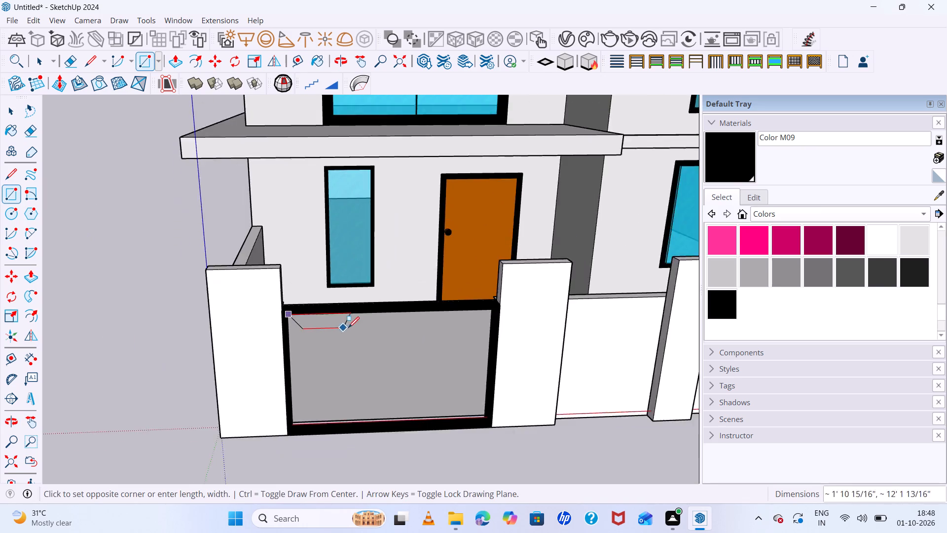
scroll(348, 328, "down", 7)
scroll(429, 383, "up", 9)
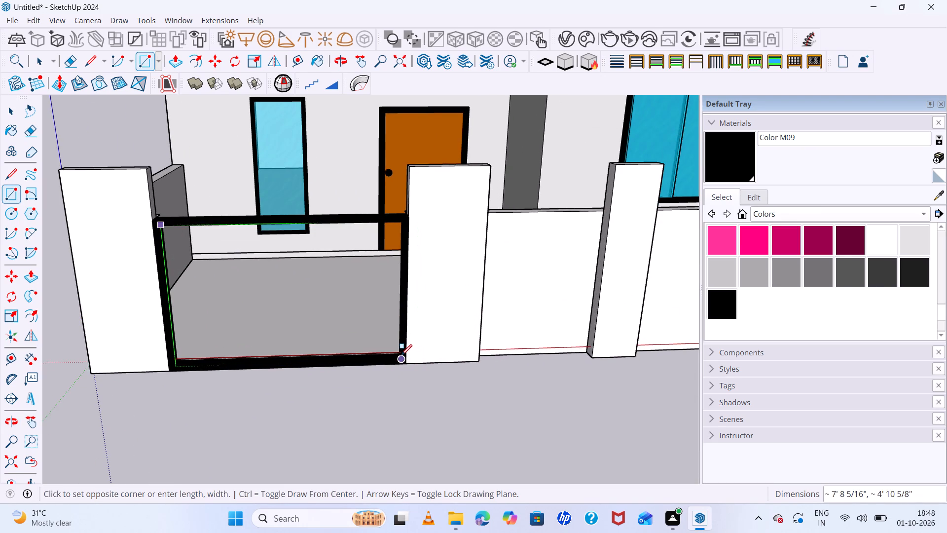
left_click(401, 355)
Draw a vertical line about 4' 10 5/8" long through the middle of the gate panel, dividing it into two halves.
scroll(337, 296, "down", 6)
scroll(393, 335, "up", 1)
middle_click_drag(393, 335, 393, 285)
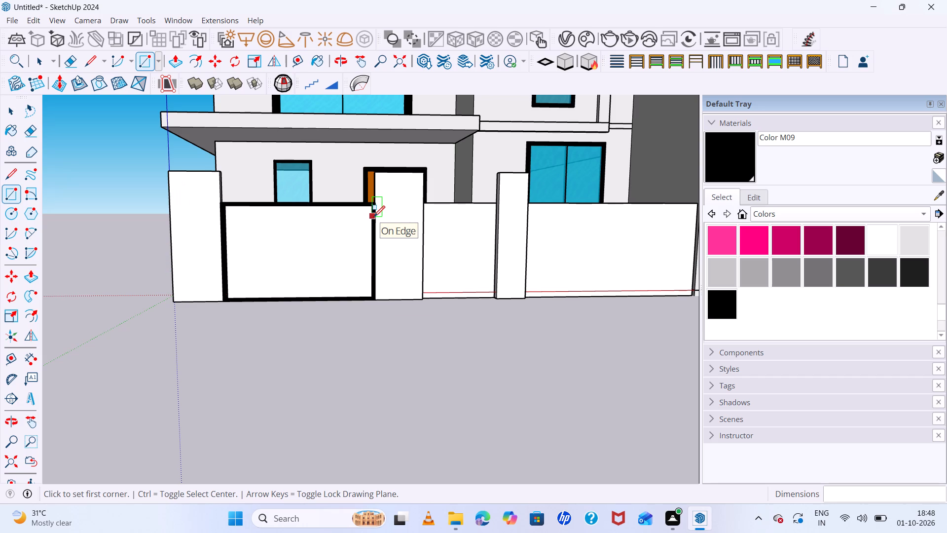
key("l")
scroll(304, 291, "up", 3)
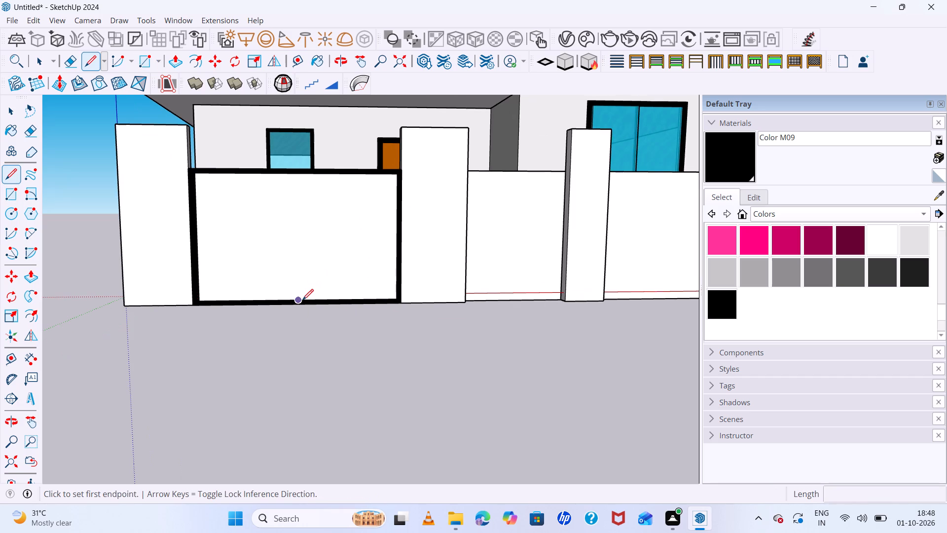
left_click(301, 299)
left_click(293, 175)
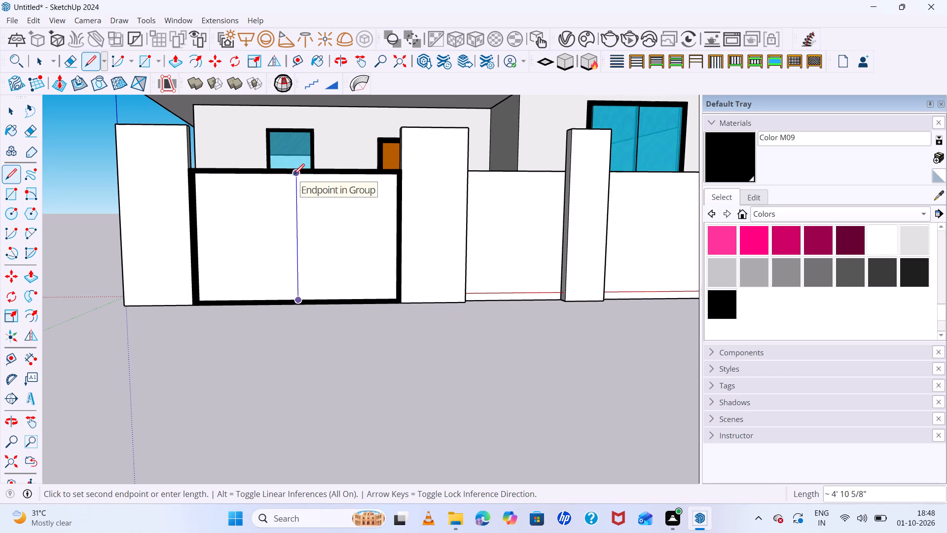
key("space")
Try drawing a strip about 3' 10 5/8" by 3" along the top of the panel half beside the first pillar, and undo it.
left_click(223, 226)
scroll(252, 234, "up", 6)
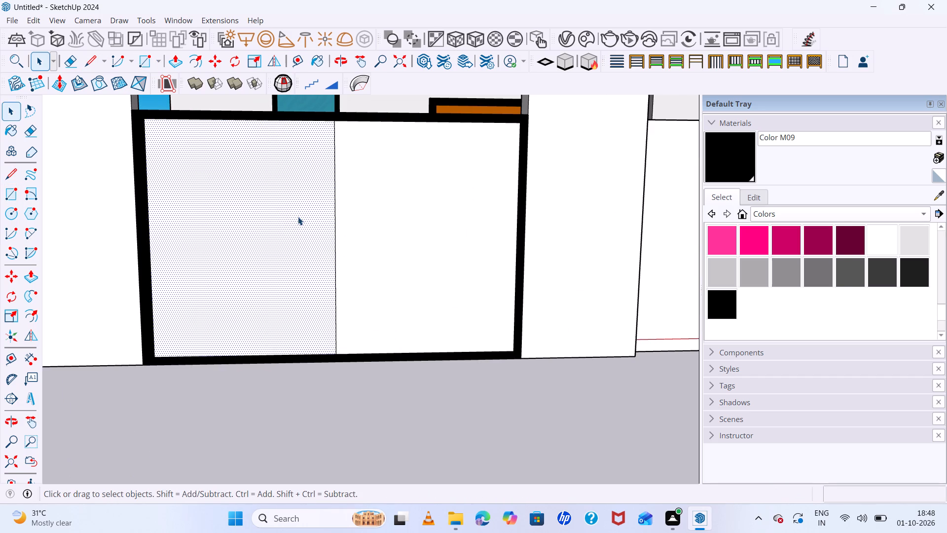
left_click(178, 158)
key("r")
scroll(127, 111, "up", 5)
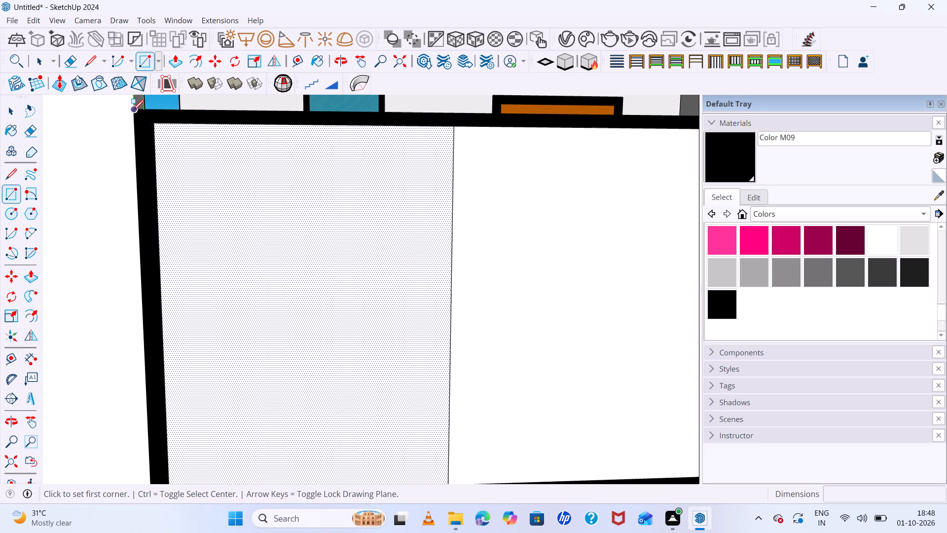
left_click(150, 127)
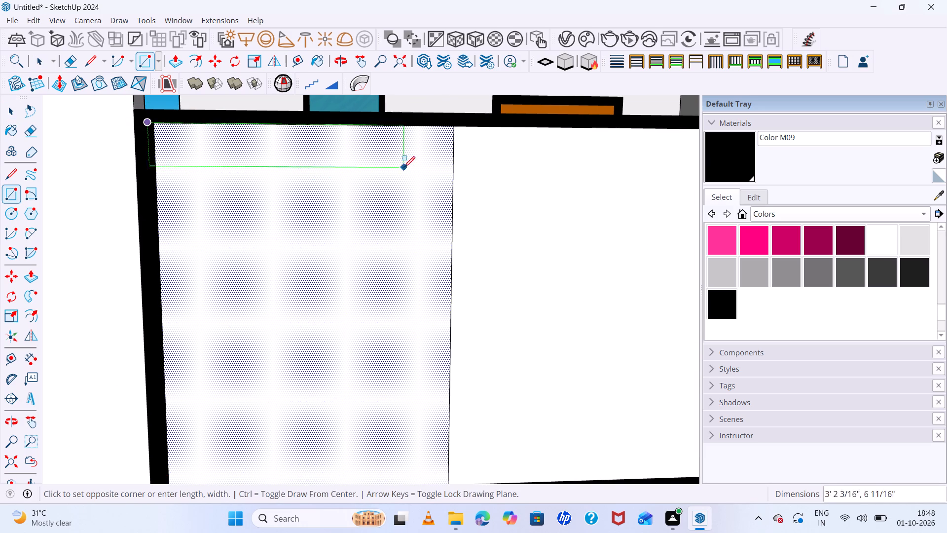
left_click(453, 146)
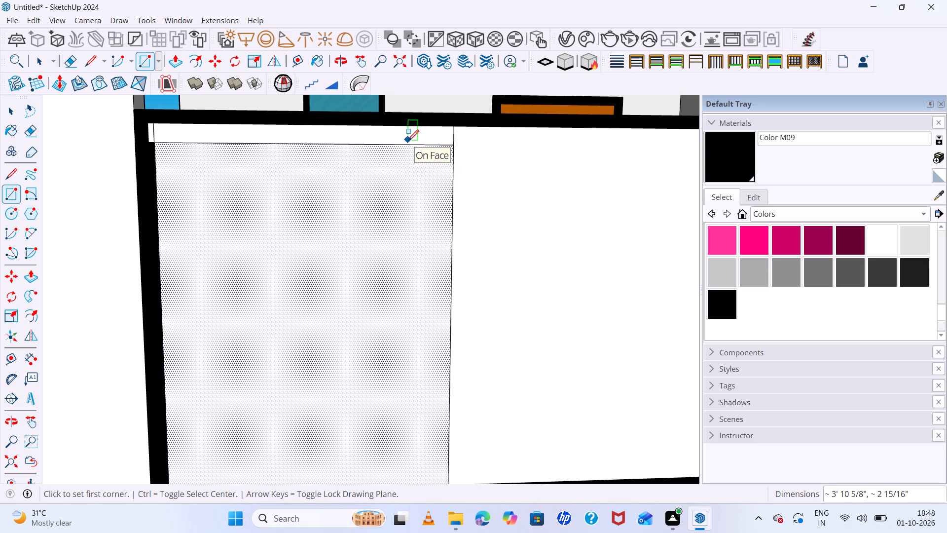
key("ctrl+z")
Draw a strip about 3' 9 3/4" by 2 11/16" along the top of the gate panel half beside the first pillar.
scroll(146, 101, "up", 1)
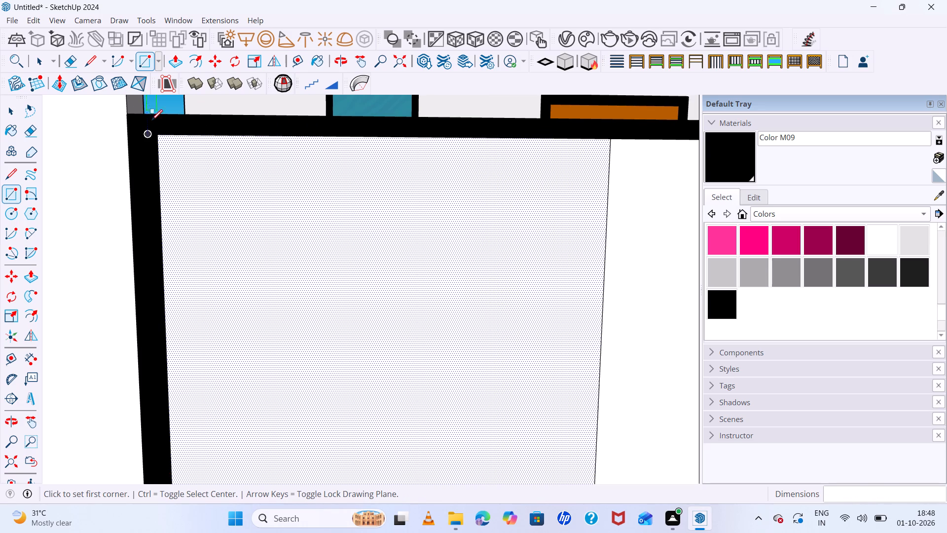
left_click(159, 137)
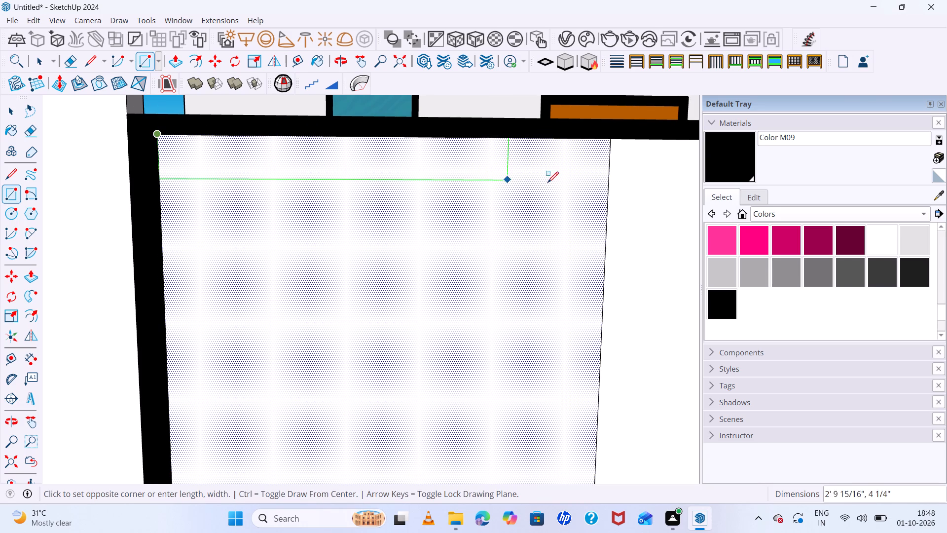
left_click(607, 165)
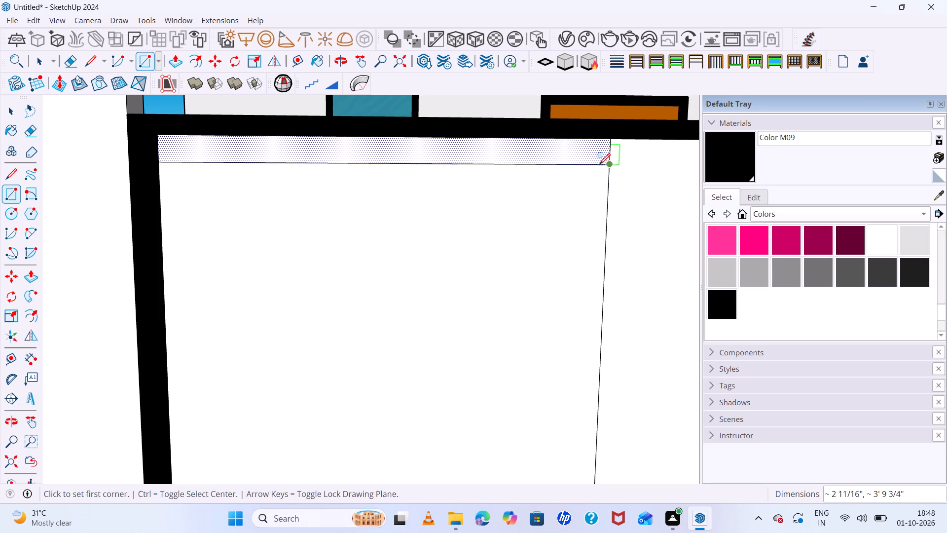
Make the top strip's face and its edges into a group.
key("space")
left_click(560, 152)
triple_click(560, 152)
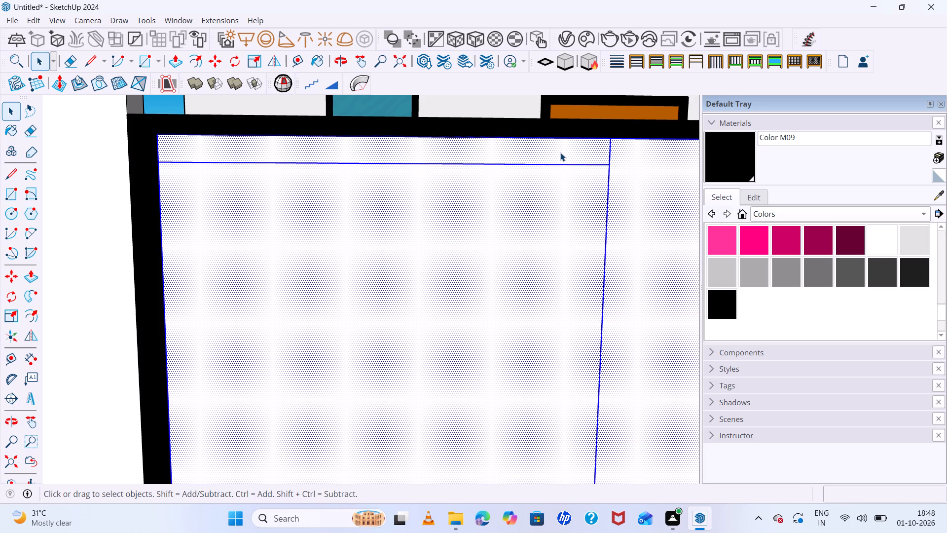
double_click(560, 152)
scroll(560, 152, "up", 3)
right_click(560, 152)
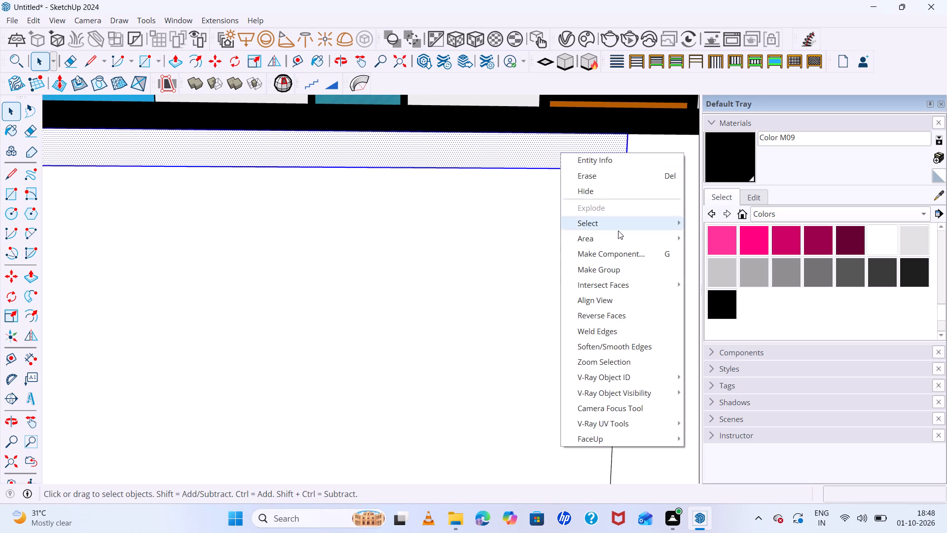
left_click(610, 273)
Open the strip group for editing and push/pull its face outward by 1".
left_click(568, 168)
triple_click(567, 163)
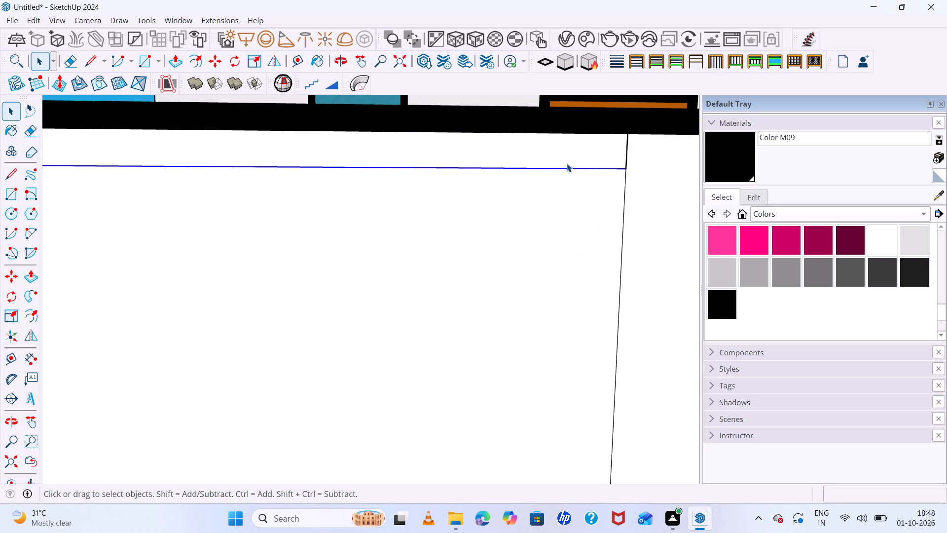
key("p")
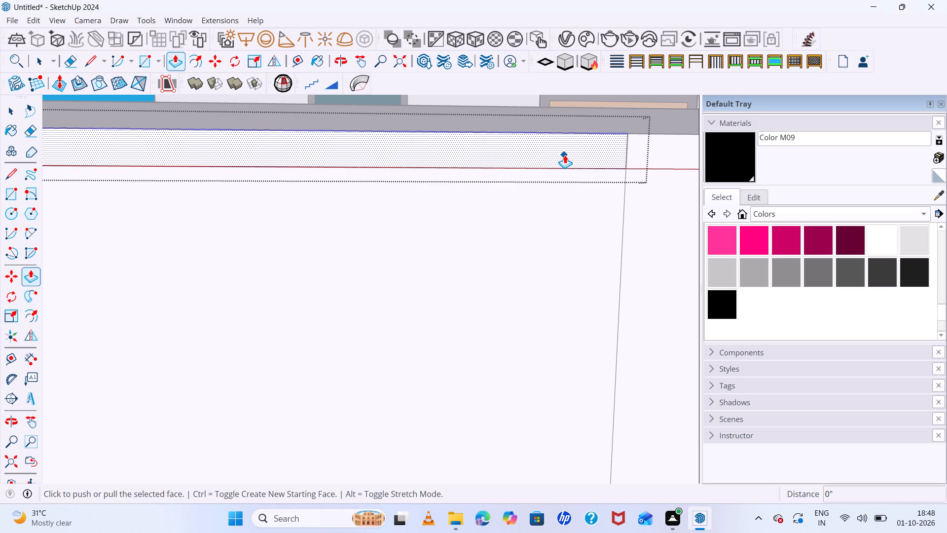
key("p")
left_click(573, 158)
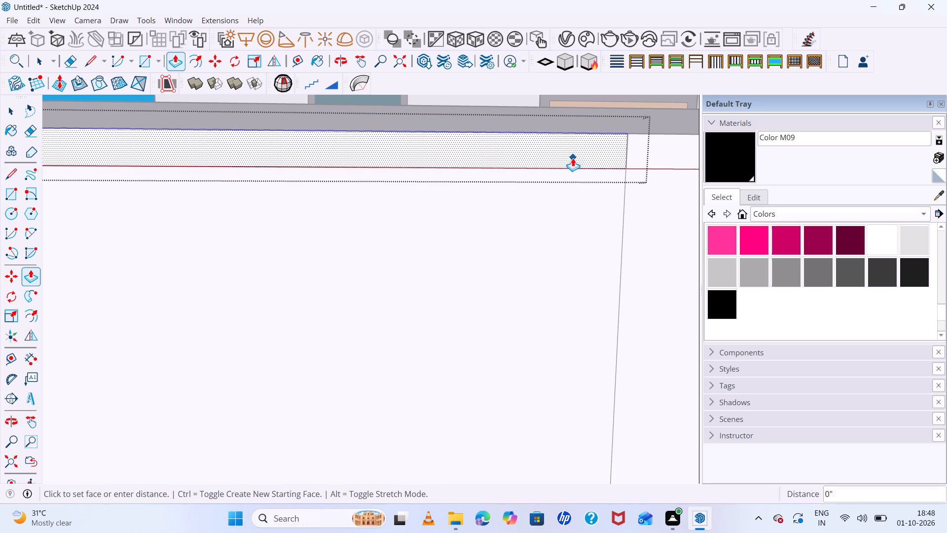
middle_click_drag(578, 161, 600, 279)
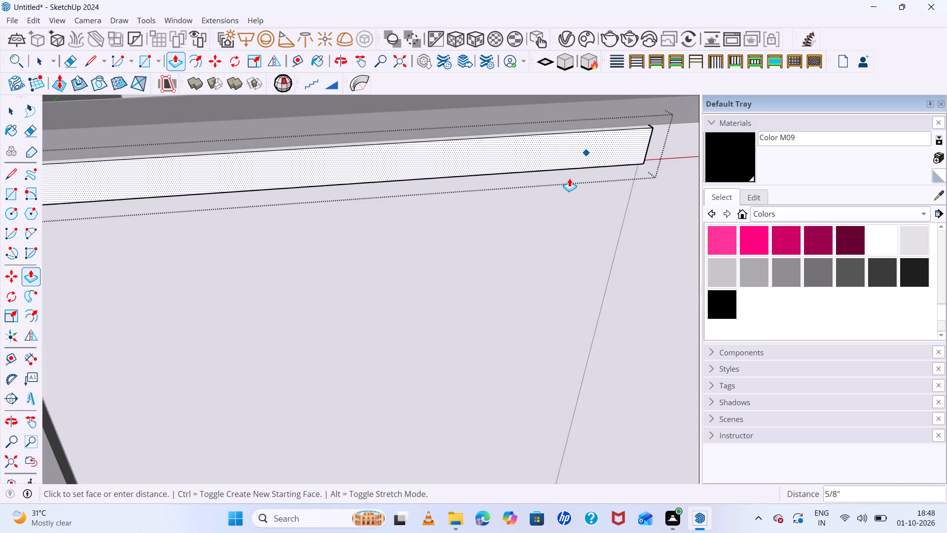
key("1")
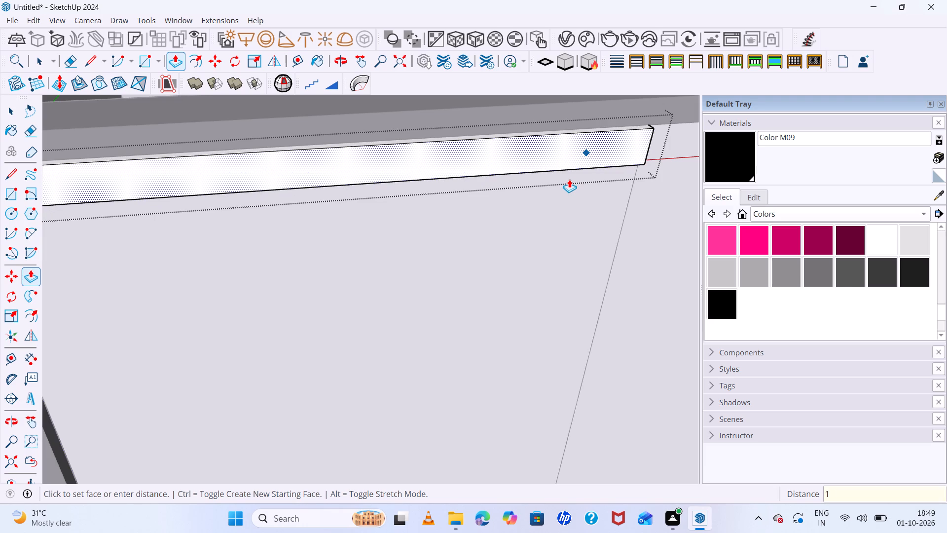
key("Return")
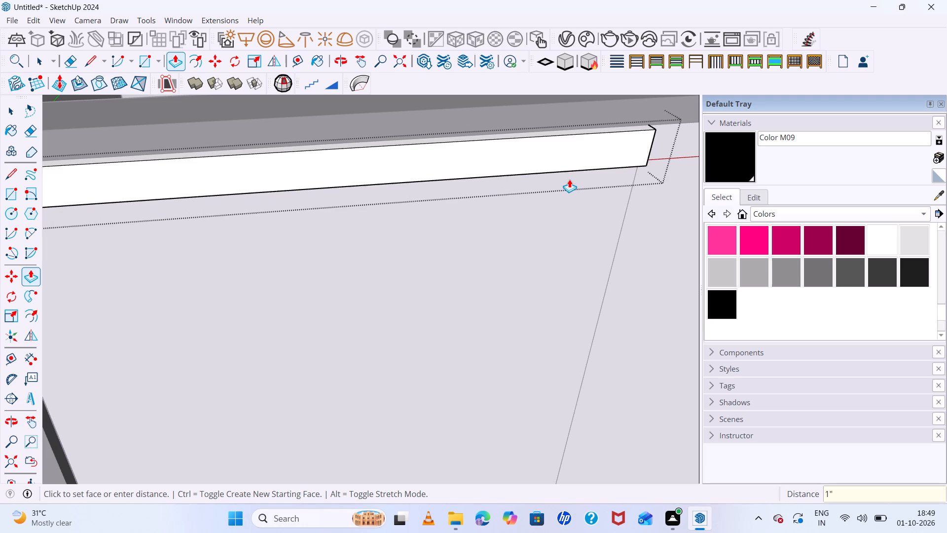
Select all of the extruded strip's geometry and make it a component.
scroll(543, 118, "down", 7)
scroll(578, 171, "down", 3)
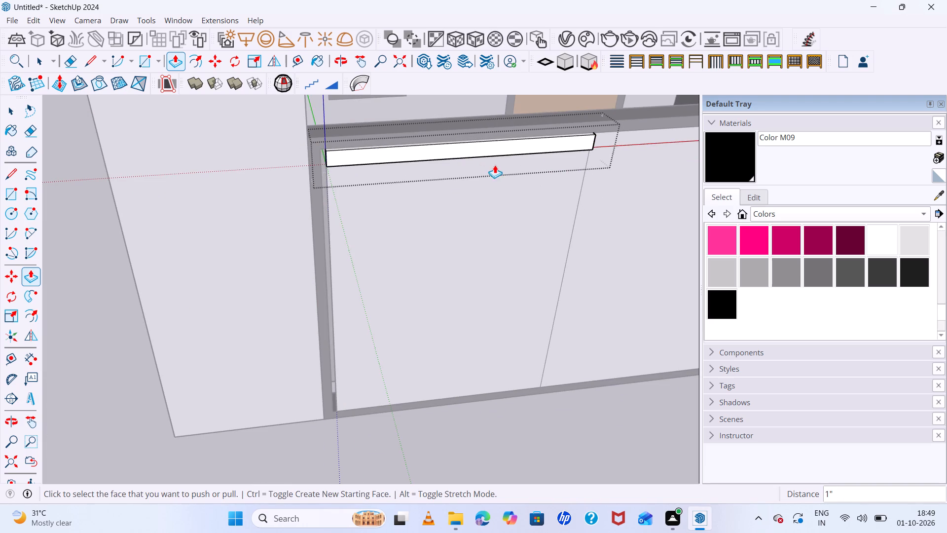
key("space")
triple_click(499, 152)
right_click(499, 152)
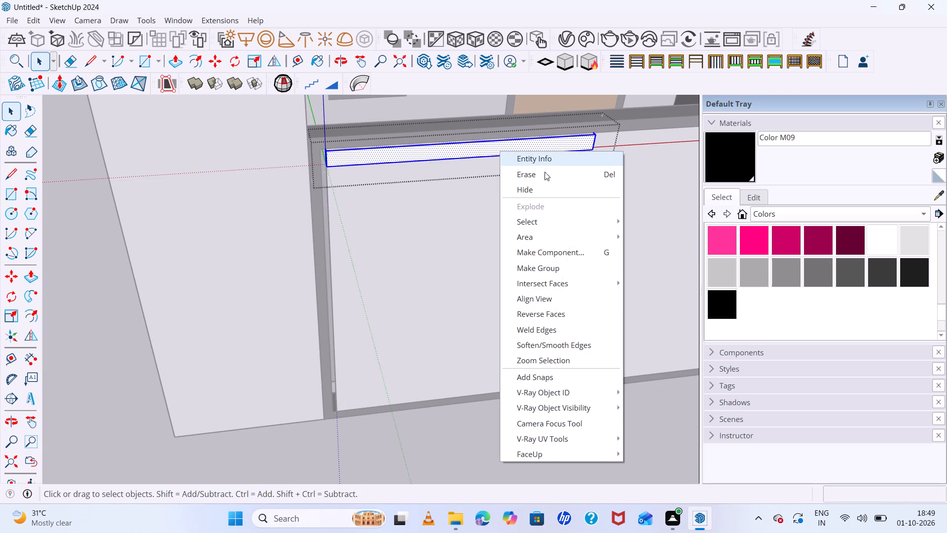
left_click(569, 257)
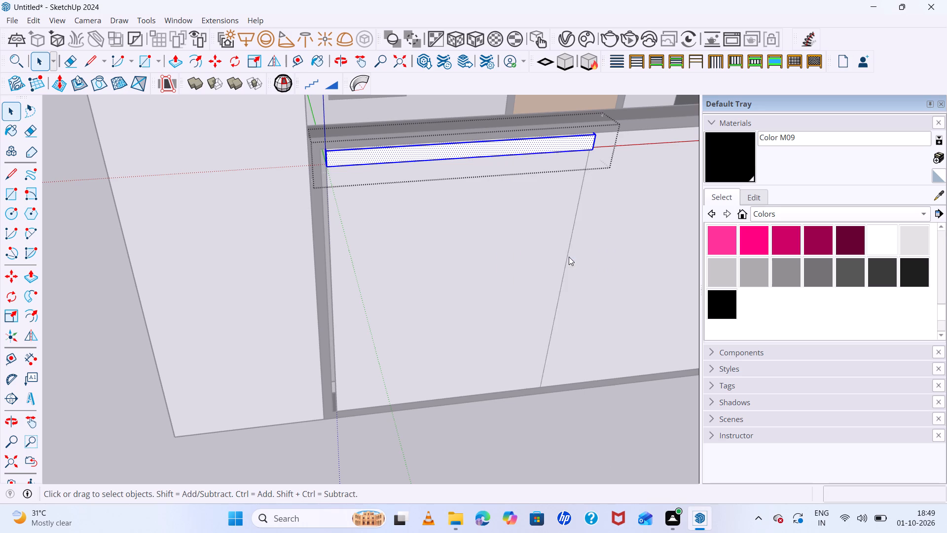
left_click(476, 411)
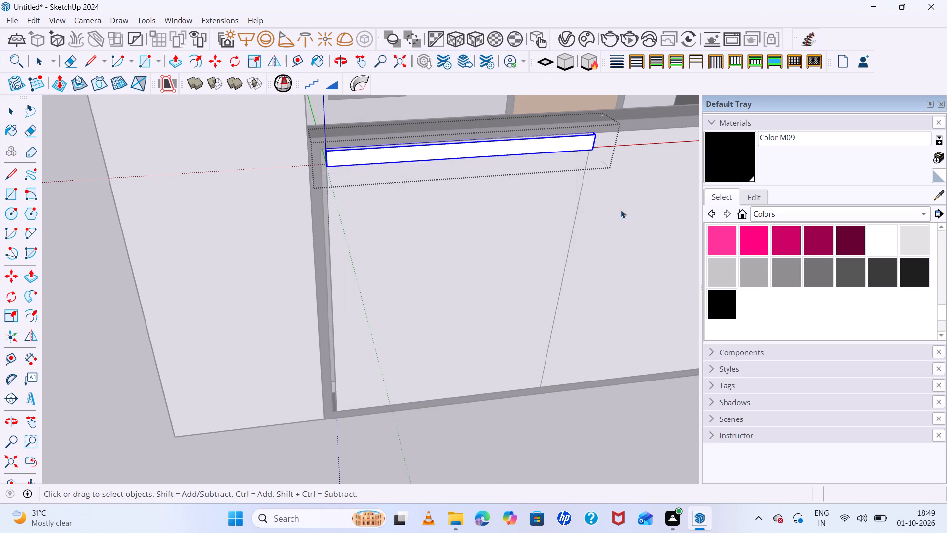
Move the strip component back about 1 1/16" into the gate frame, snapping its end corner to the frame's inner edge.
middle_click_drag(615, 204, 532, 36)
middle_click_drag(322, 204, 480, 214)
scroll(294, 143, "up", 6)
scroll(407, 134, "up", 6)
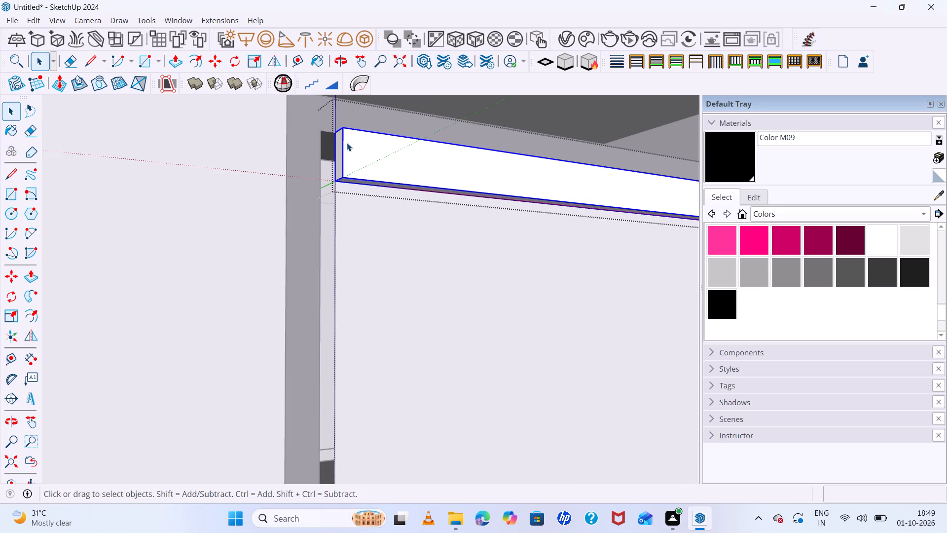
key("m")
scroll(328, 123, "up", 5)
left_click(343, 142)
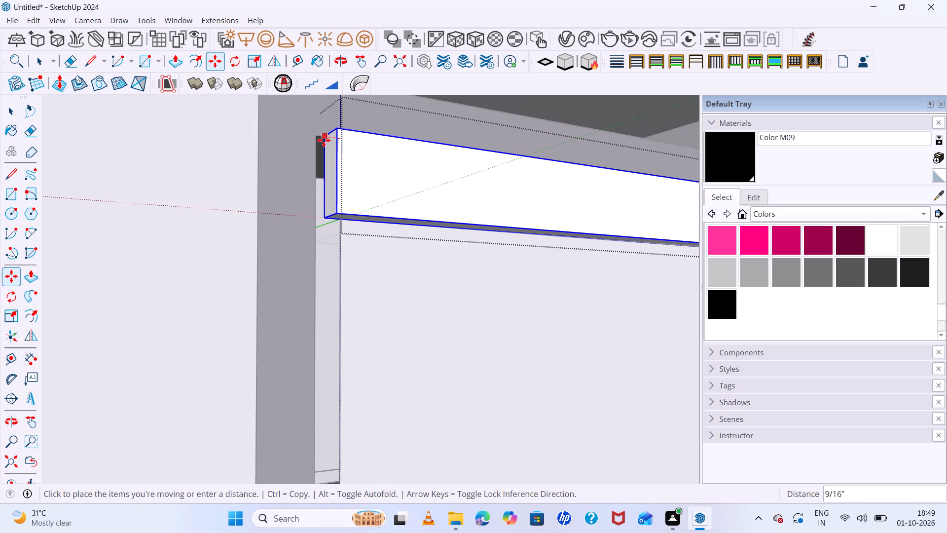
middle_click(316, 139)
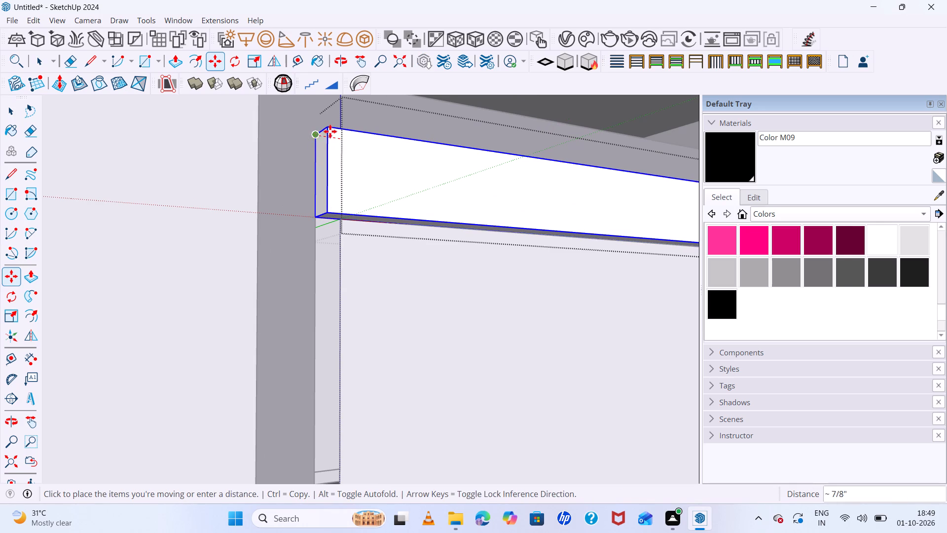
left_click(322, 143)
scroll(330, 138, "up", 1)
middle_click_drag(330, 138, 328, 162)
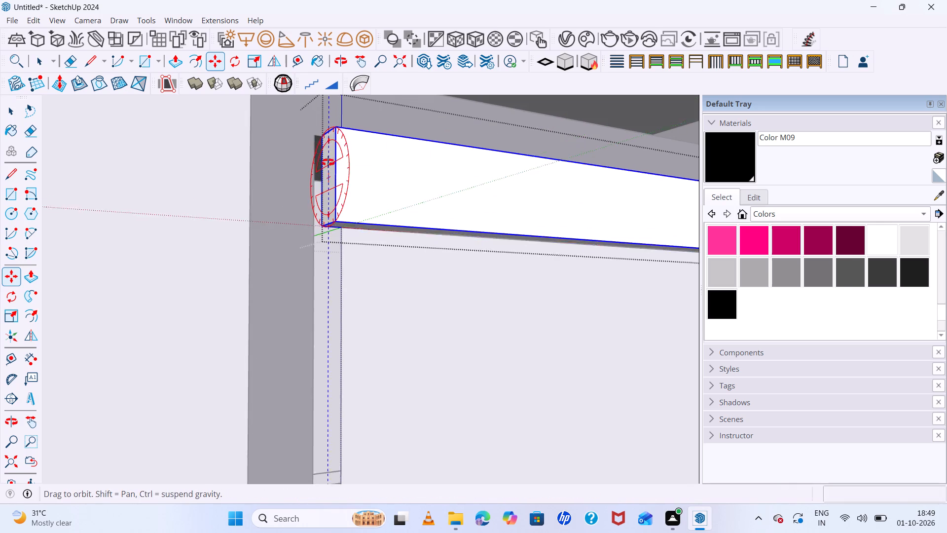
middle_click_drag(328, 162, 326, 232)
scroll(334, 130, "up", 6)
left_click(328, 129)
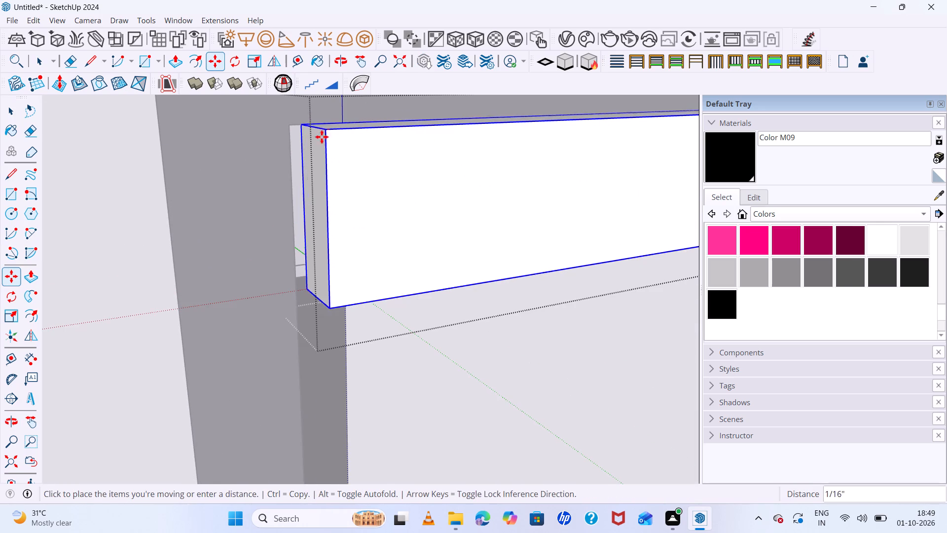
left_click(291, 124)
Leave the strip group and delete the gate panel face below the strip together with its bounding edges.
scroll(258, 141, "down", 3)
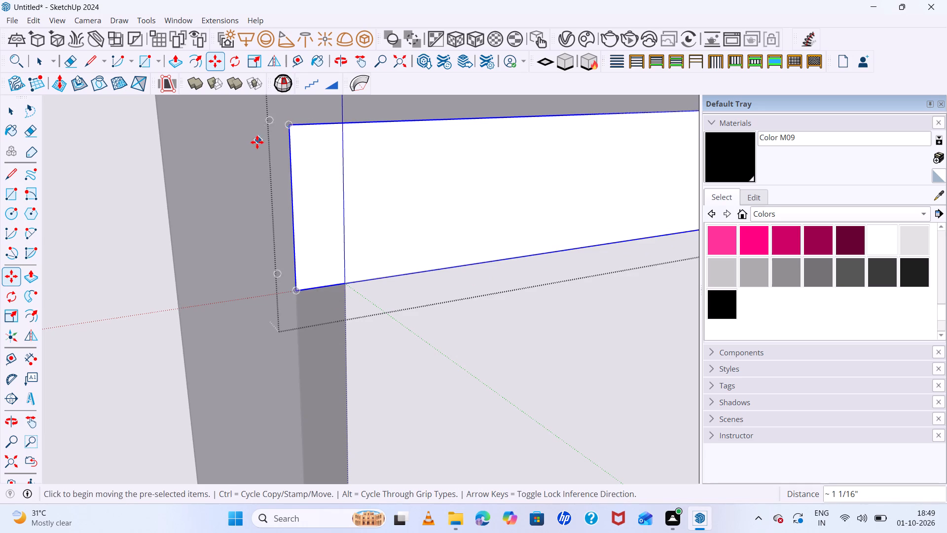
scroll(257, 142, "down", 4)
scroll(256, 146, "down", 20)
scroll(256, 146, "down", 3)
scroll(367, 187, "up", 1)
middle_click_drag(349, 135, 324, 65)
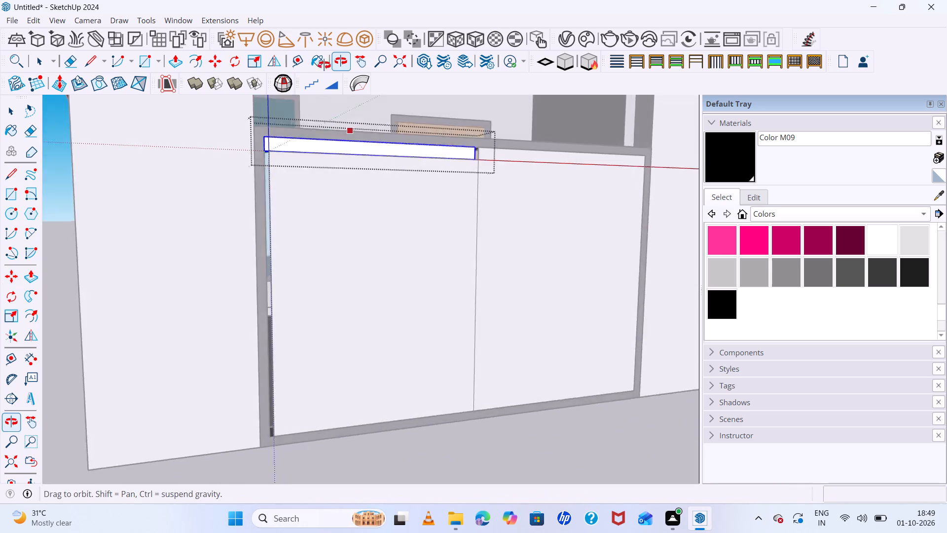
middle_click_drag(324, 65, 322, 57)
scroll(446, 157, "up", 7)
middle_click_drag(473, 167, 424, 29)
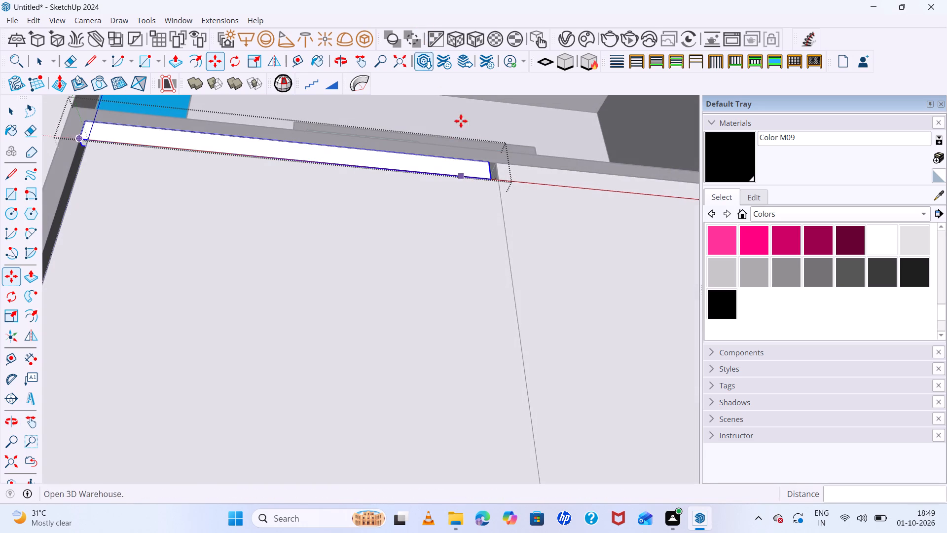
key("space")
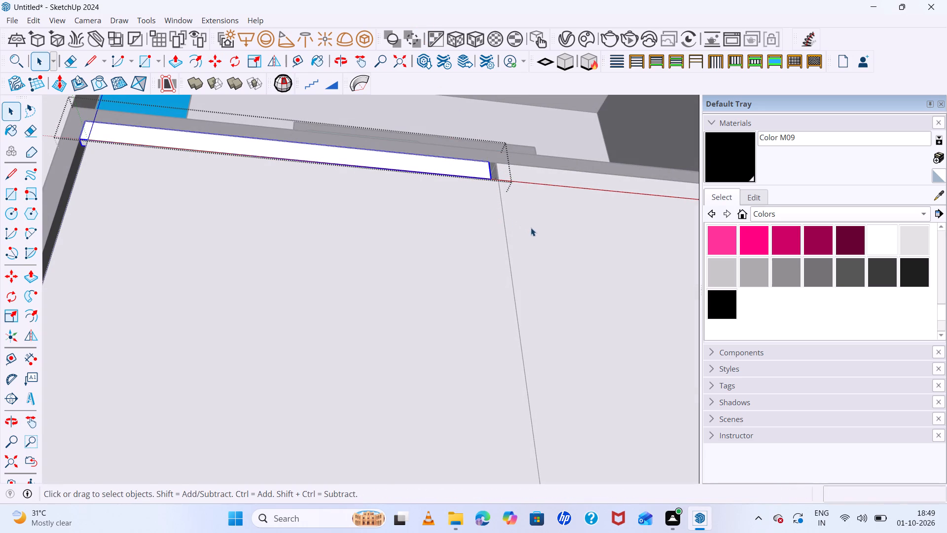
left_click_drag(540, 224, 530, 244)
double_click(501, 274)
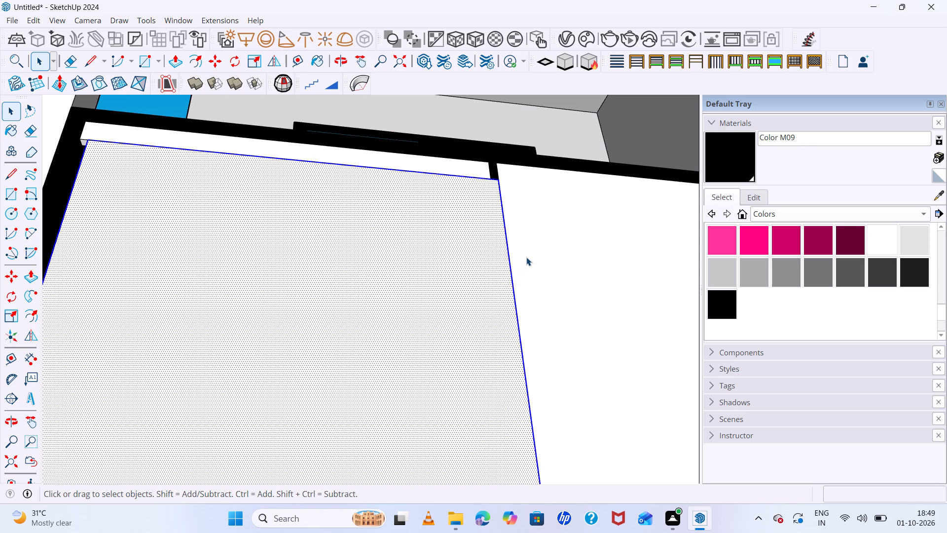
key("Delete")
Delete the short leftover vertical line beside the strip's free end under the gate's top bar.
scroll(405, 204, "down", 6)
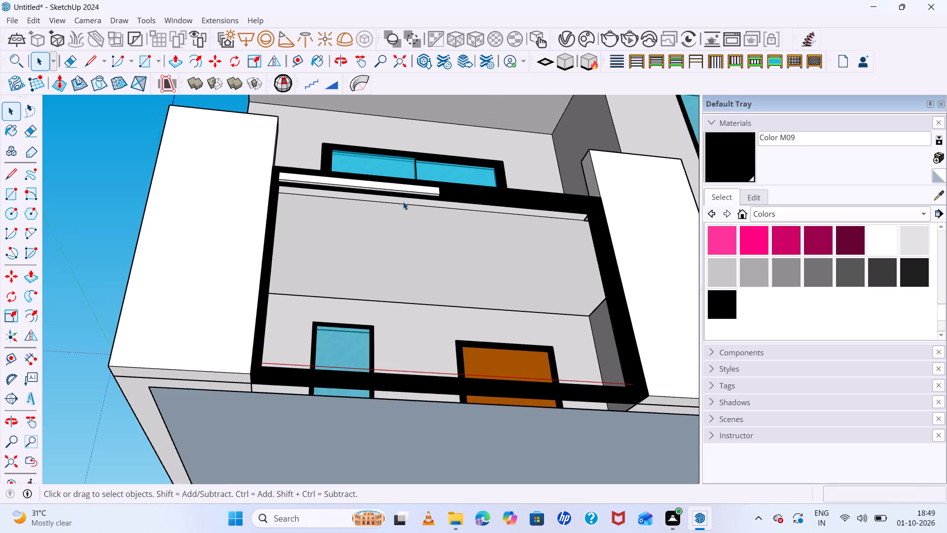
scroll(403, 201, "down", 5)
middle_click_drag(429, 250, 406, 359)
scroll(386, 352, "down", 5)
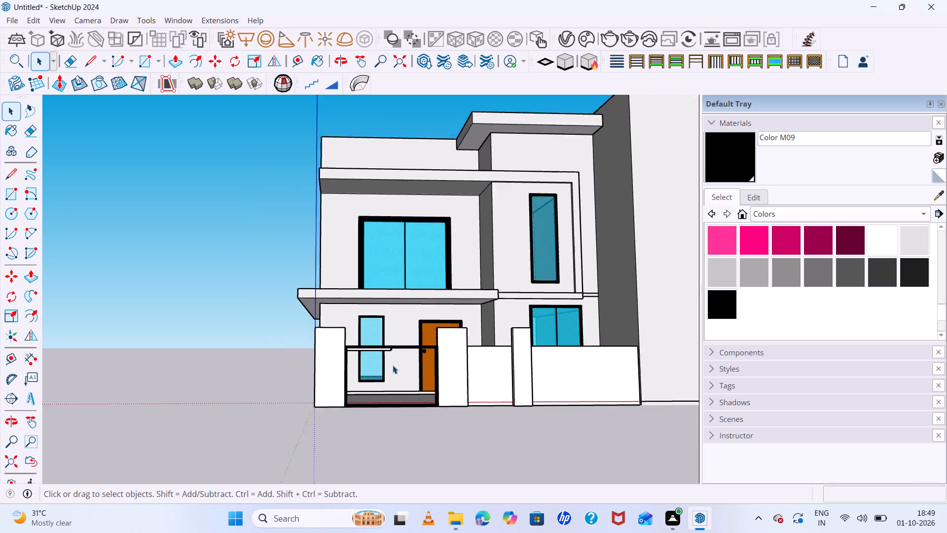
scroll(393, 365, "down", 1)
scroll(395, 399, "up", 8)
scroll(362, 304, "up", 5)
scroll(439, 275, "up", 6)
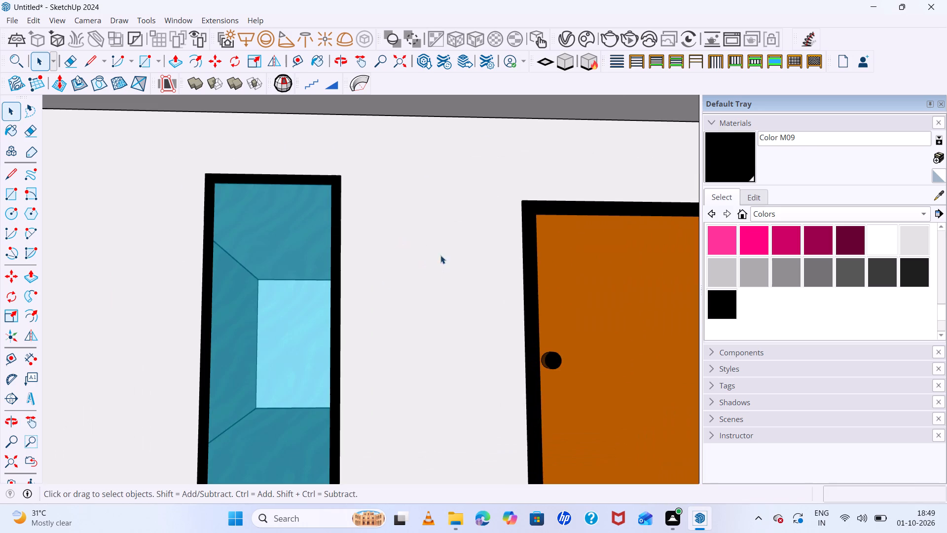
scroll(425, 226, "down", 5)
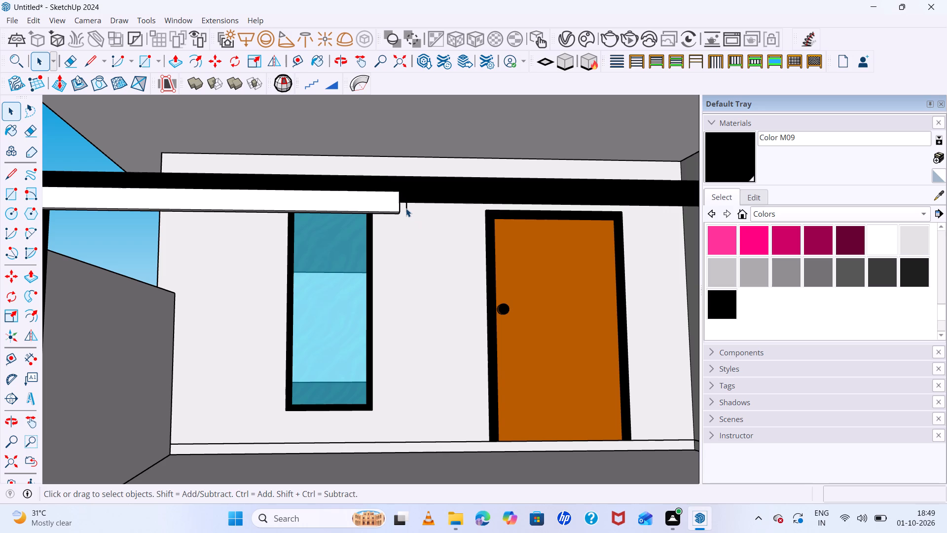
left_click(406, 207)
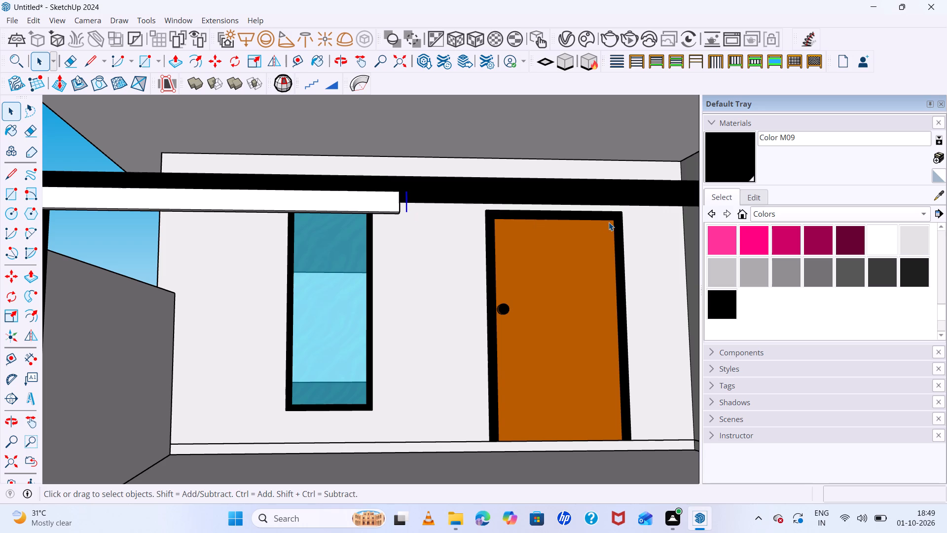
key("Delete")
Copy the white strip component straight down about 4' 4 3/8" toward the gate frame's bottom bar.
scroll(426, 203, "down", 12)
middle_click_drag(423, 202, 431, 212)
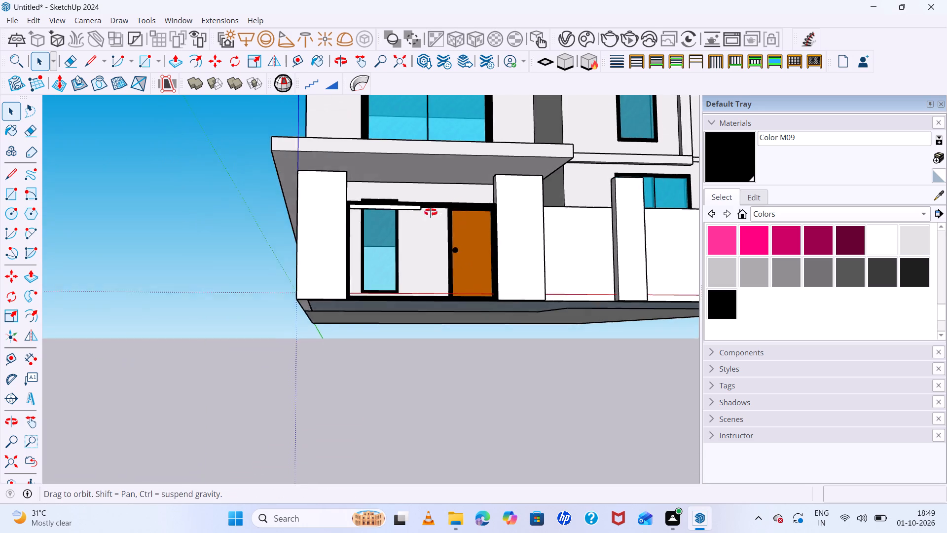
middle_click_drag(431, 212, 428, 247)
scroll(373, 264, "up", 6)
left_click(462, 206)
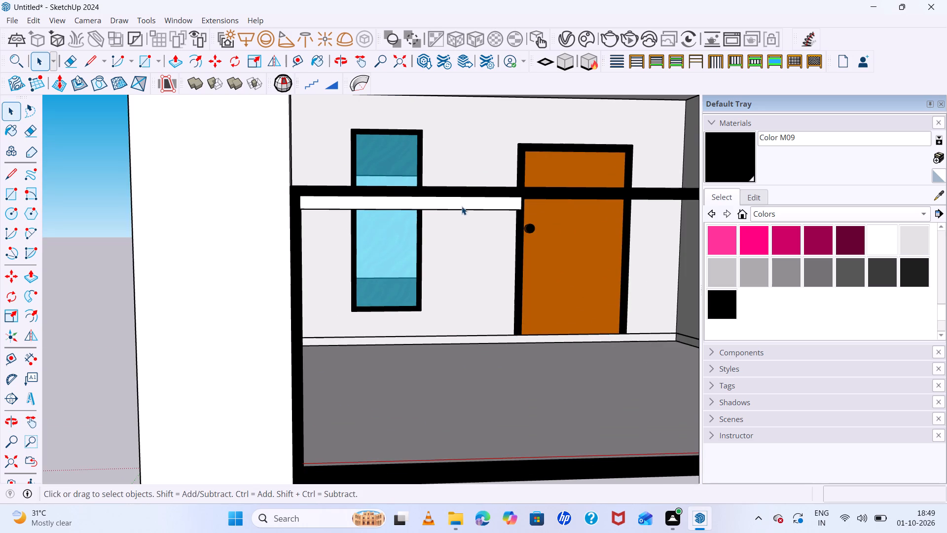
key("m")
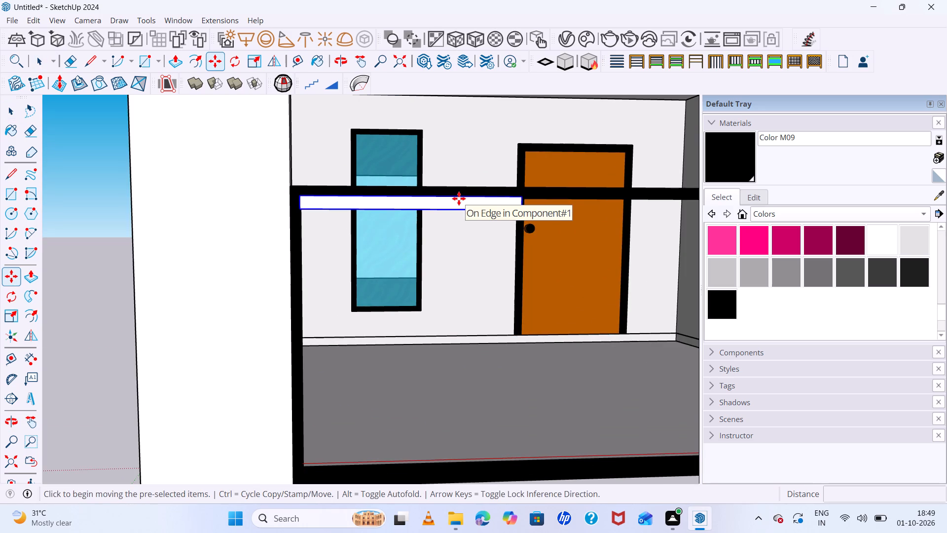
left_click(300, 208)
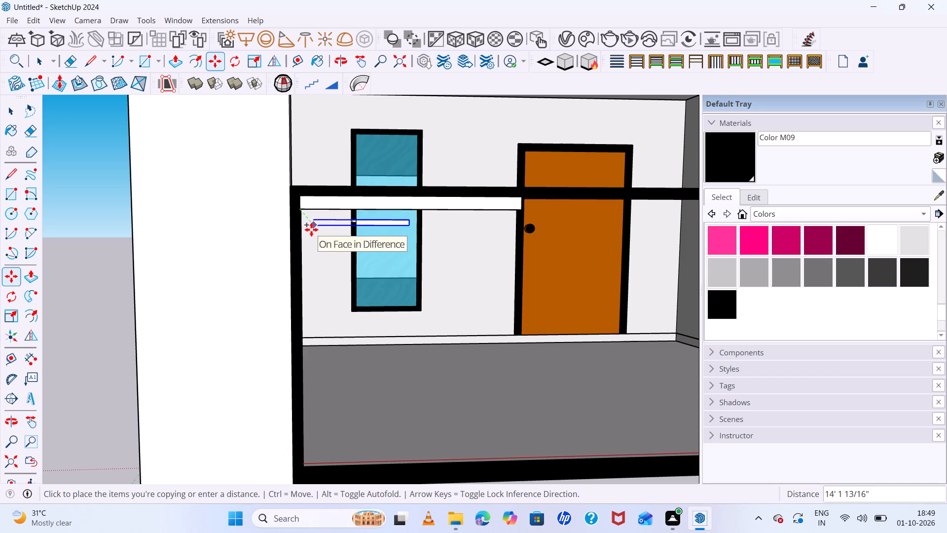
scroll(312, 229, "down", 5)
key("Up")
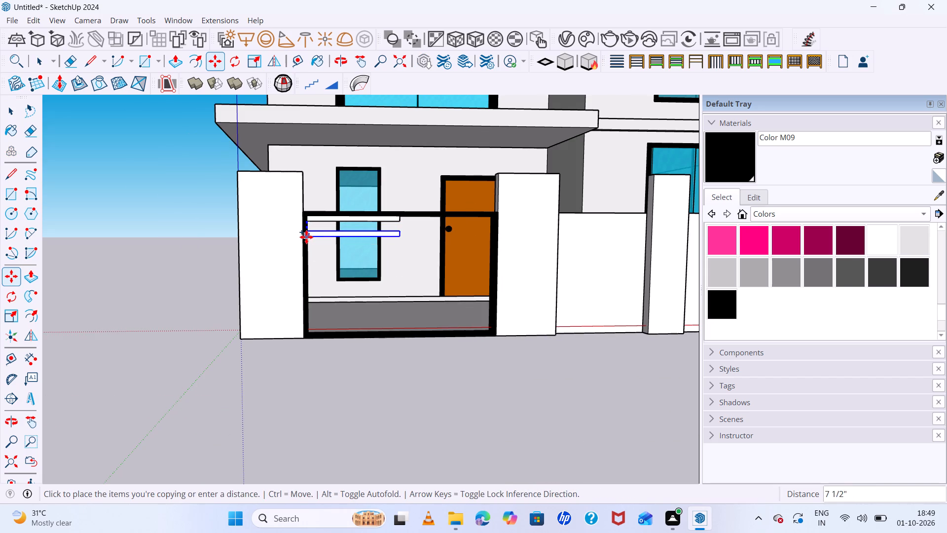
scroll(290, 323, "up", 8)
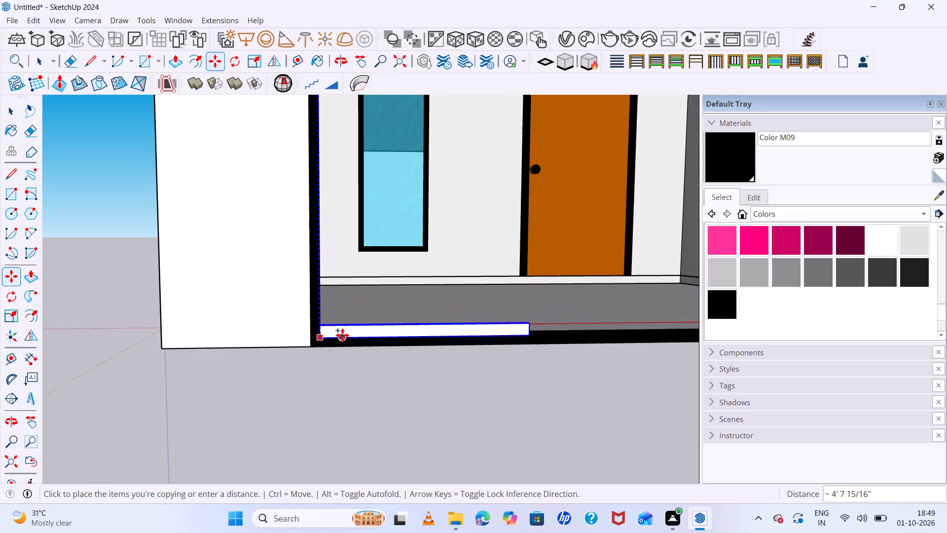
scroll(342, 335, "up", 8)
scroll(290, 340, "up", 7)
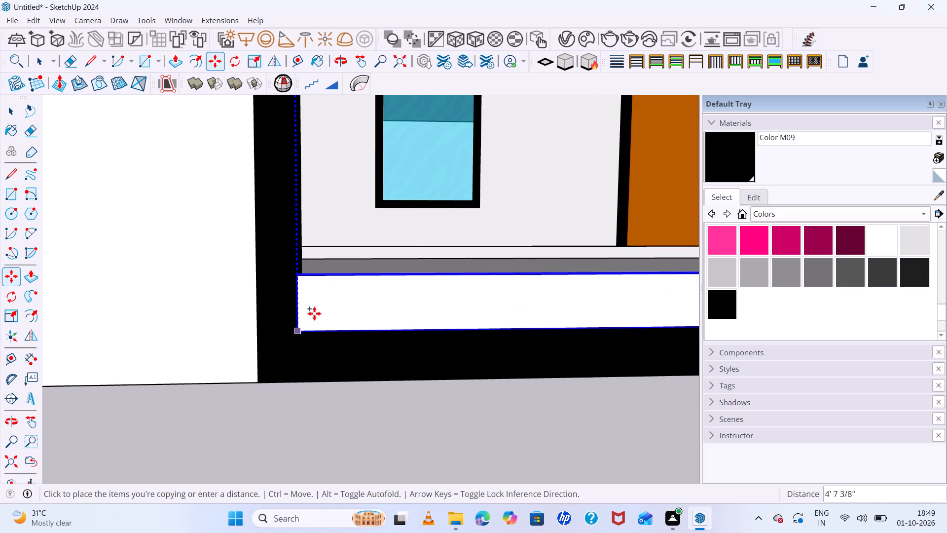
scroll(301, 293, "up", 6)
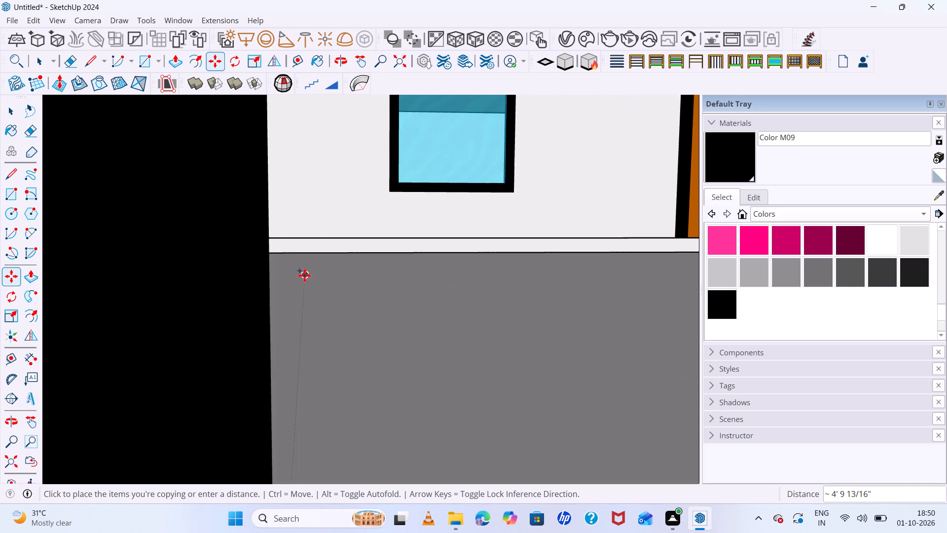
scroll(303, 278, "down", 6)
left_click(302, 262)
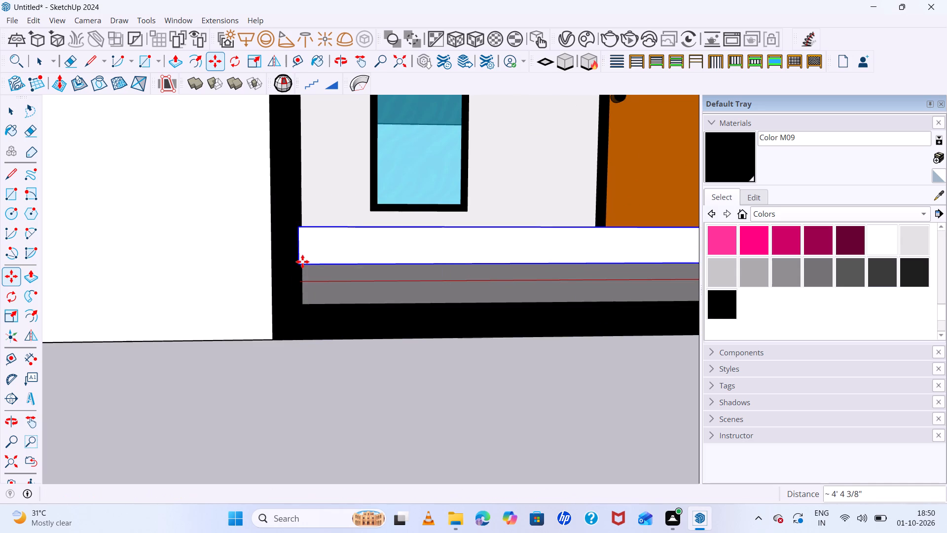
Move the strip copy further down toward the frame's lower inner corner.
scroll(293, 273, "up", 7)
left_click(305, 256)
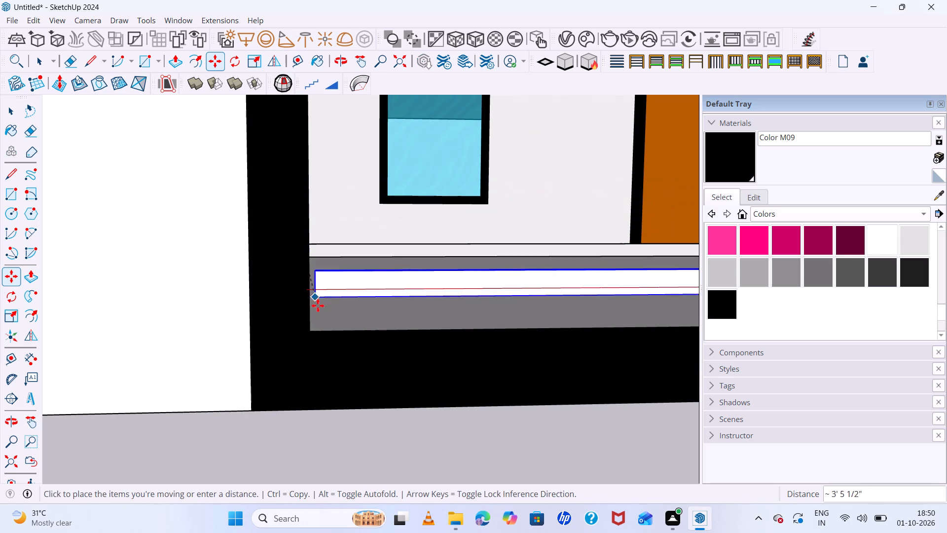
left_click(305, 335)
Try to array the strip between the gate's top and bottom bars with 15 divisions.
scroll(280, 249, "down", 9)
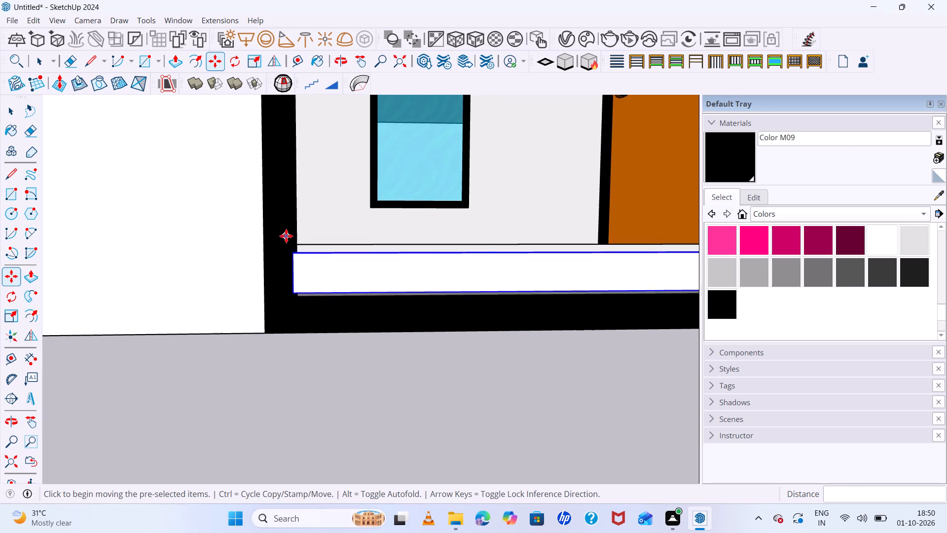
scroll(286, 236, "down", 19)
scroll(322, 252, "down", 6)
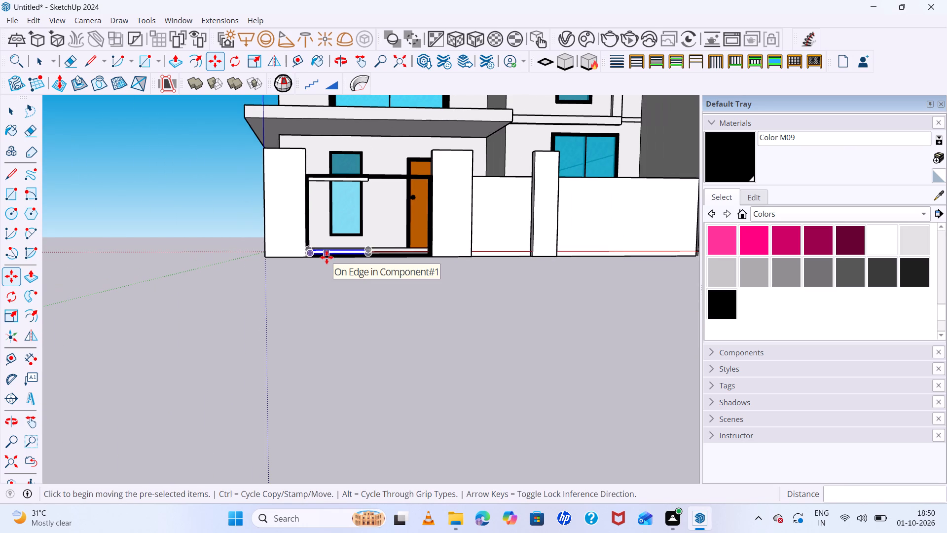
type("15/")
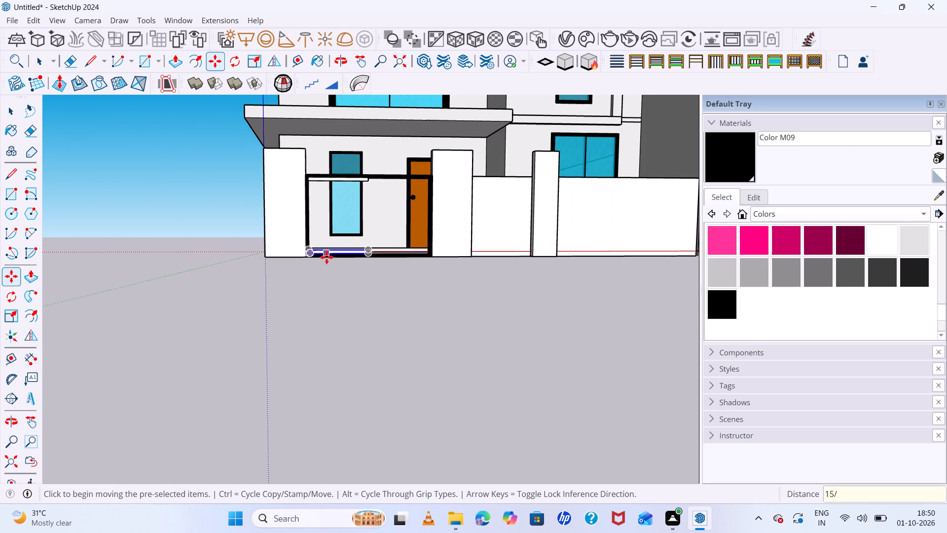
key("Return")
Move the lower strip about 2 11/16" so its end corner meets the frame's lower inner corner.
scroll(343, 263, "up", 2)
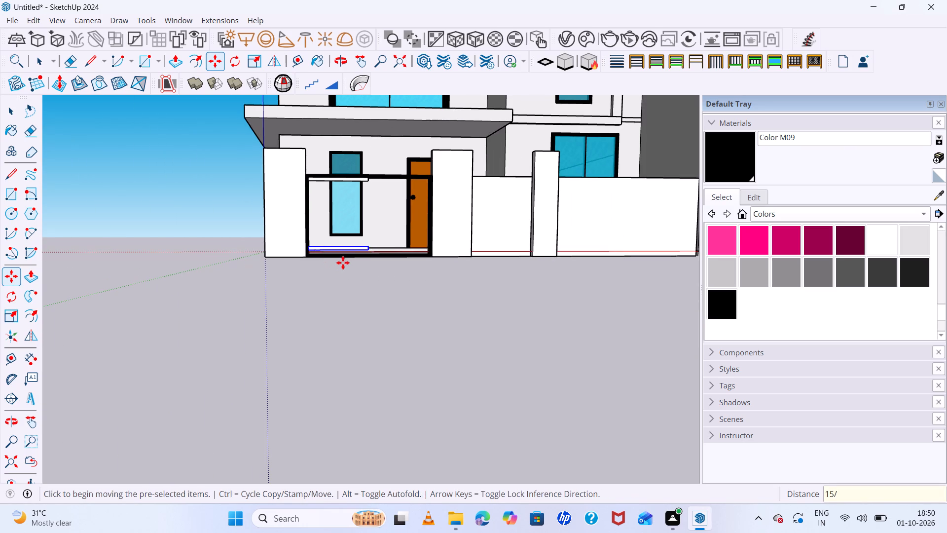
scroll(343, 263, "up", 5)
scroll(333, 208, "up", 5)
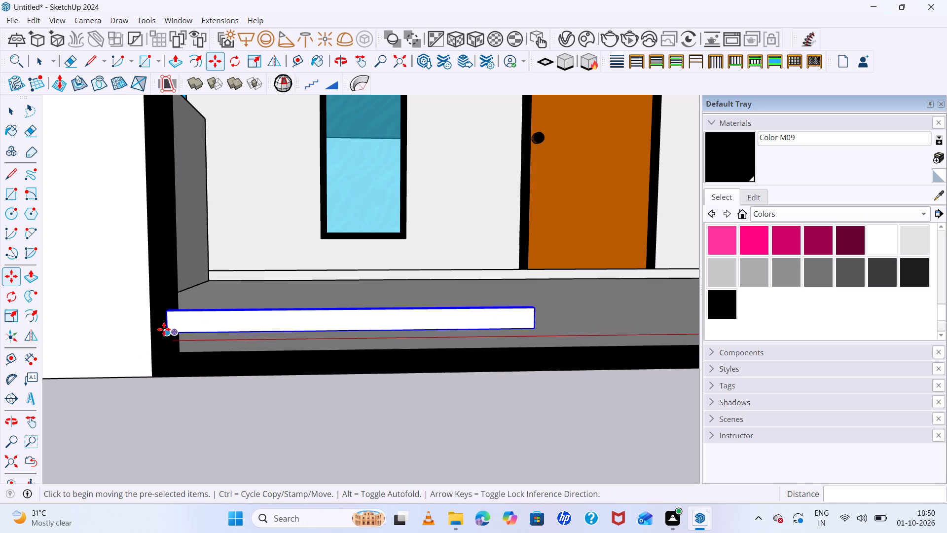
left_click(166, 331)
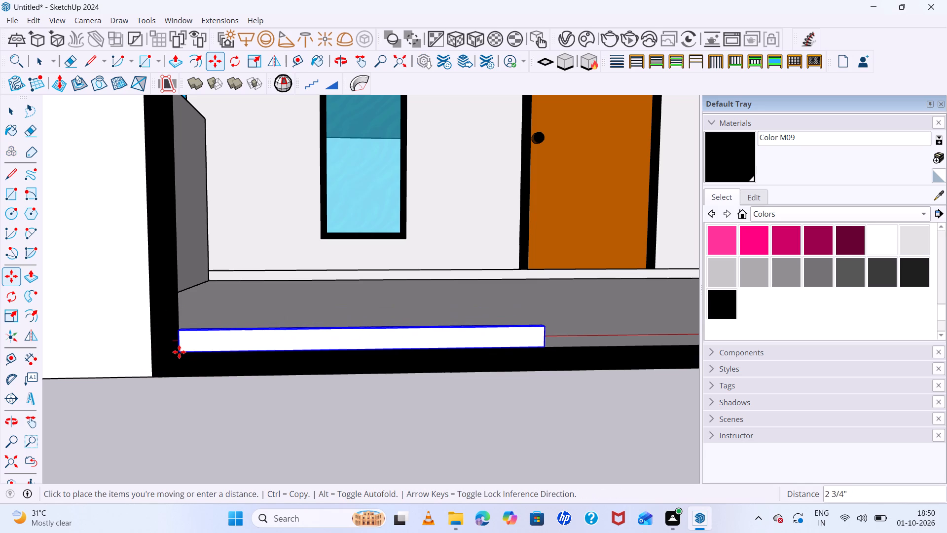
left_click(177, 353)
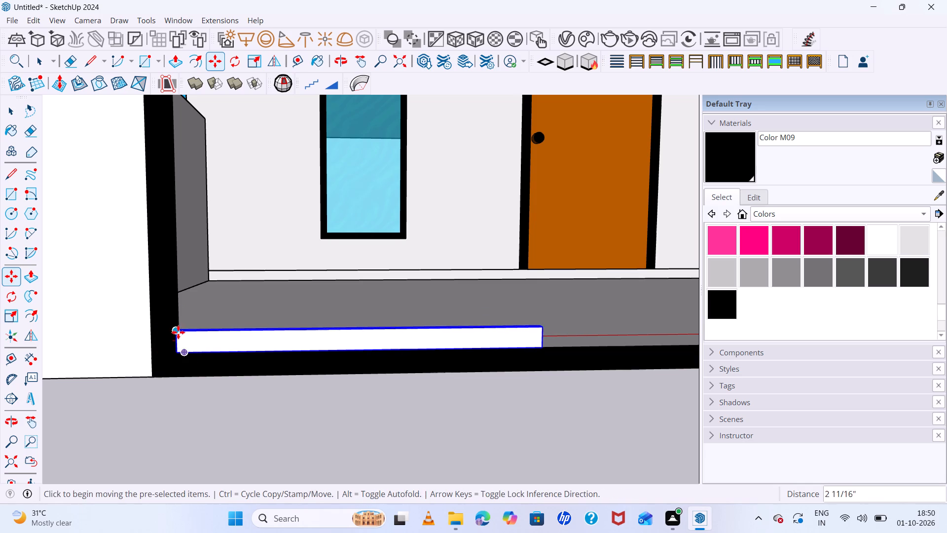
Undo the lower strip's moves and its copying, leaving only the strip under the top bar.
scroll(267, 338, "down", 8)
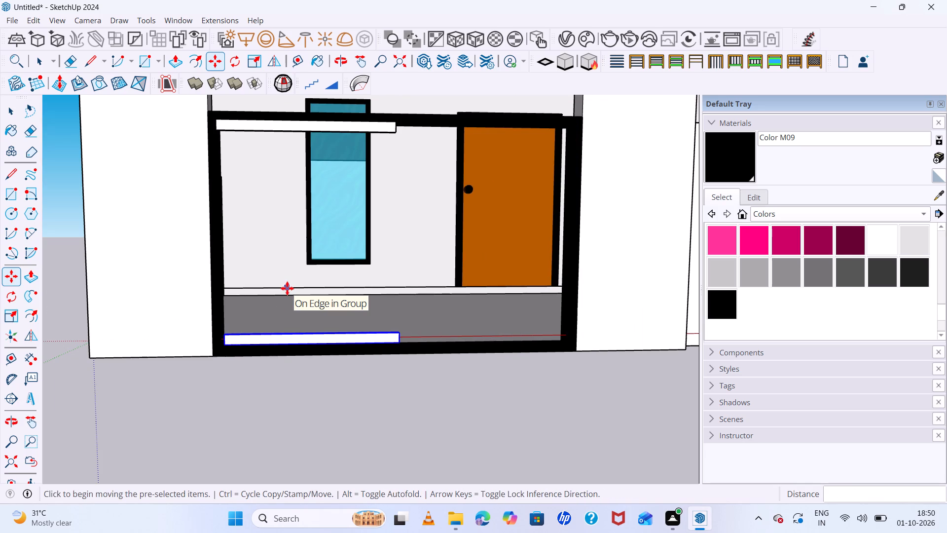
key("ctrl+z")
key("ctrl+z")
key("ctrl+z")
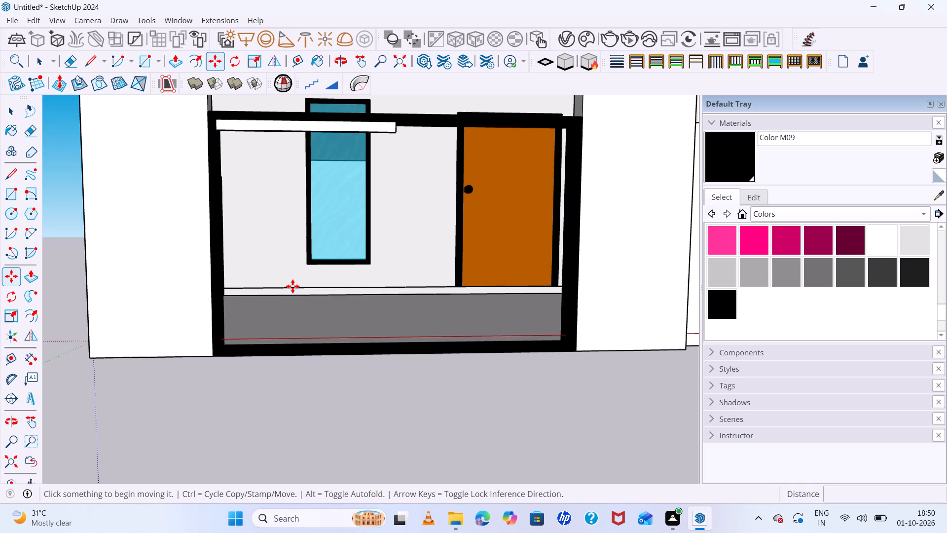
Copy the top strip vertically down about 4' 8 1/4", snapping its end corner to the frame's lower inner corner.
key("space")
scroll(221, 119, "up", 2)
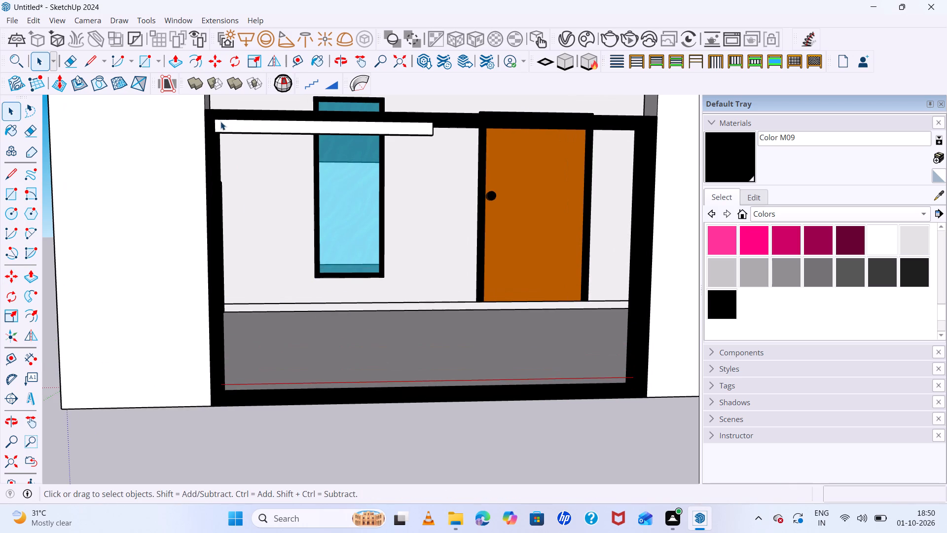
triple_click(221, 126)
left_click(126, 184)
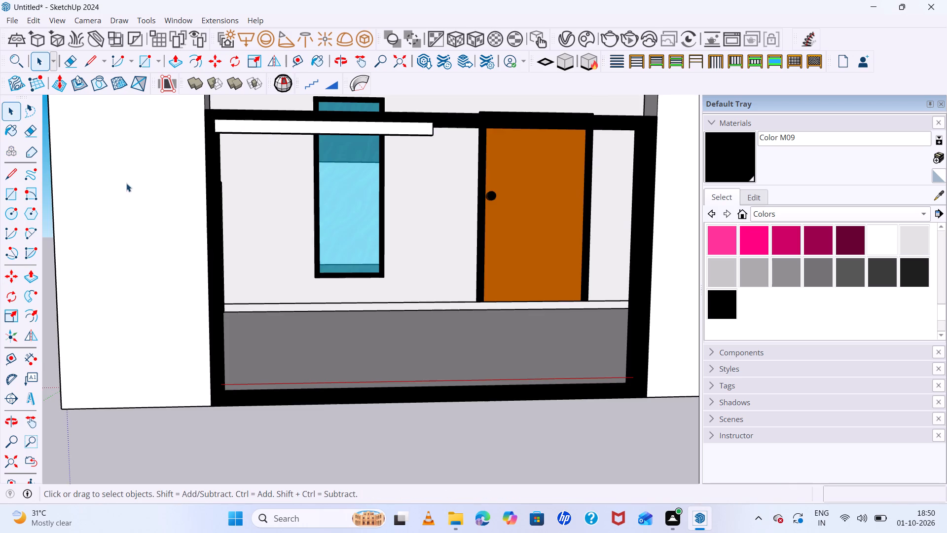
left_click(255, 130)
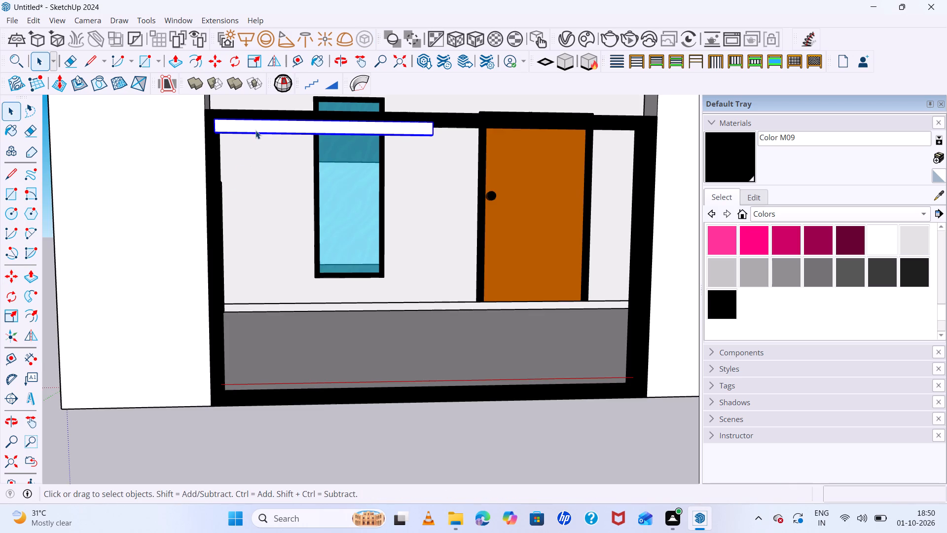
key("m")
scroll(219, 136, "up", 10)
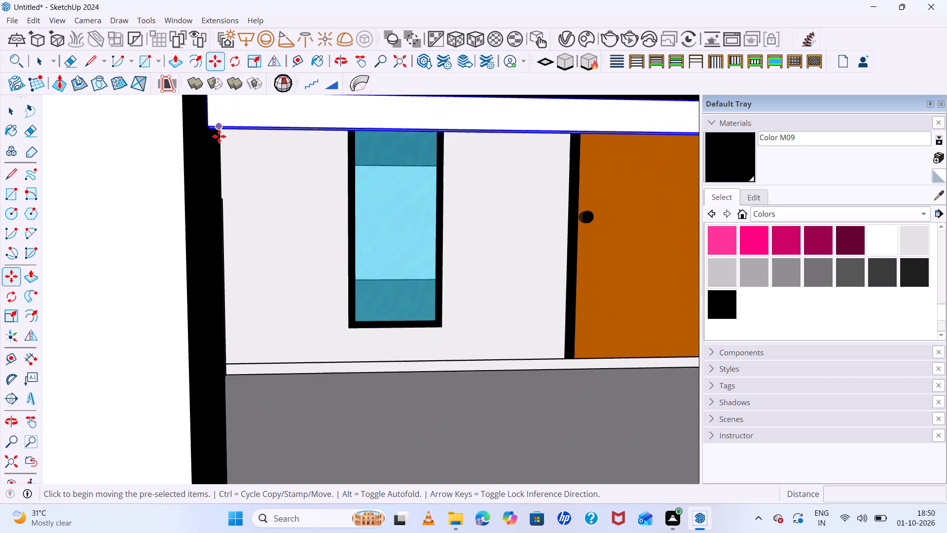
scroll(219, 136, "up", 2)
left_click(201, 121)
scroll(254, 182, "down", 3, "ctrl")
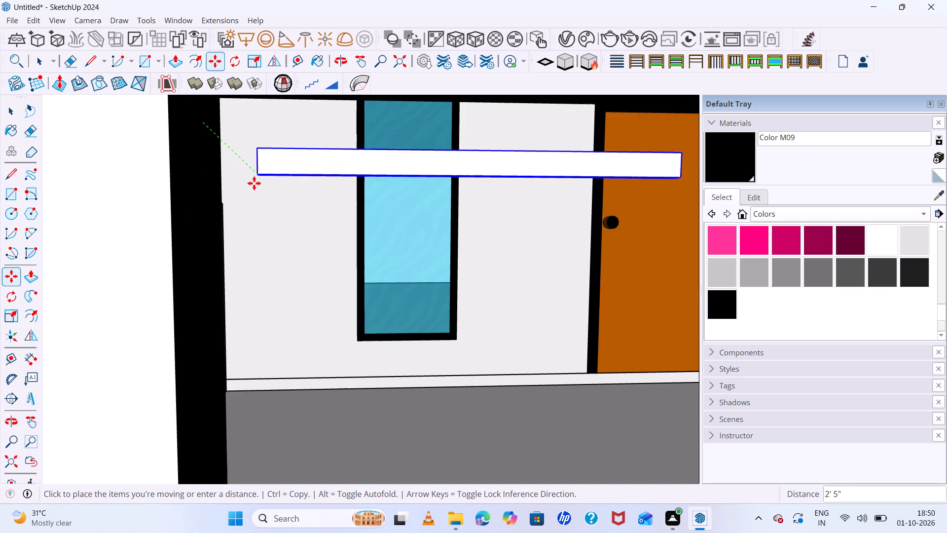
scroll(254, 183, "down", 3, "ctrl")
scroll(254, 186, "down", 6)
scroll(266, 256, "up", 7)
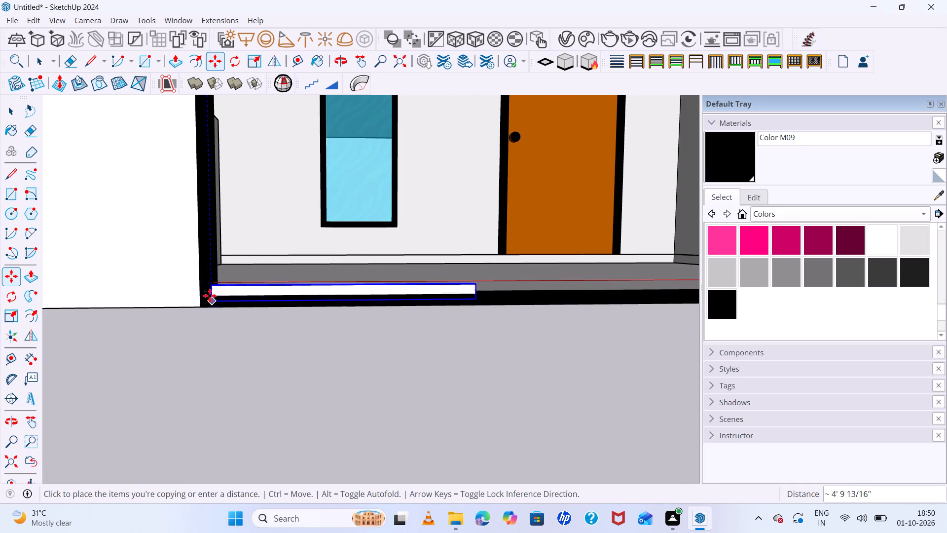
scroll(211, 288, "up", 8)
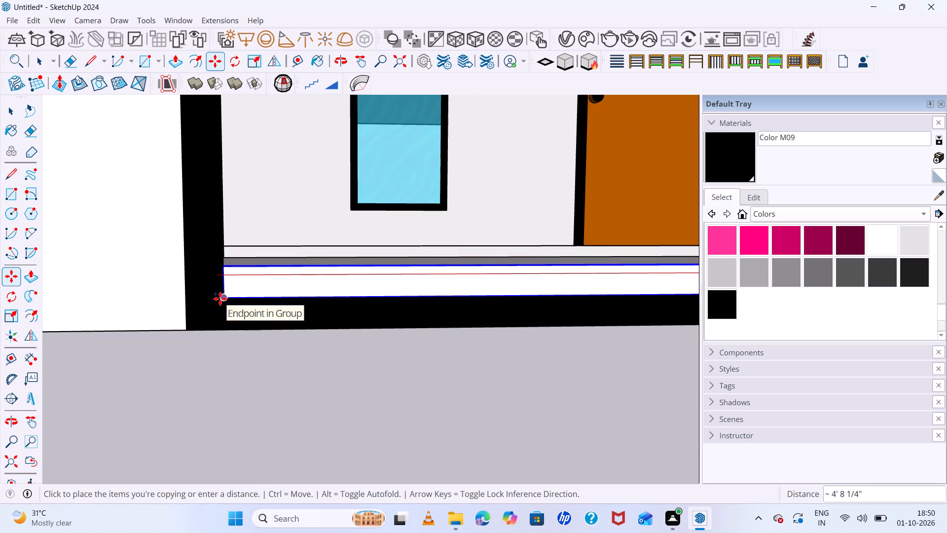
left_click(220, 299)
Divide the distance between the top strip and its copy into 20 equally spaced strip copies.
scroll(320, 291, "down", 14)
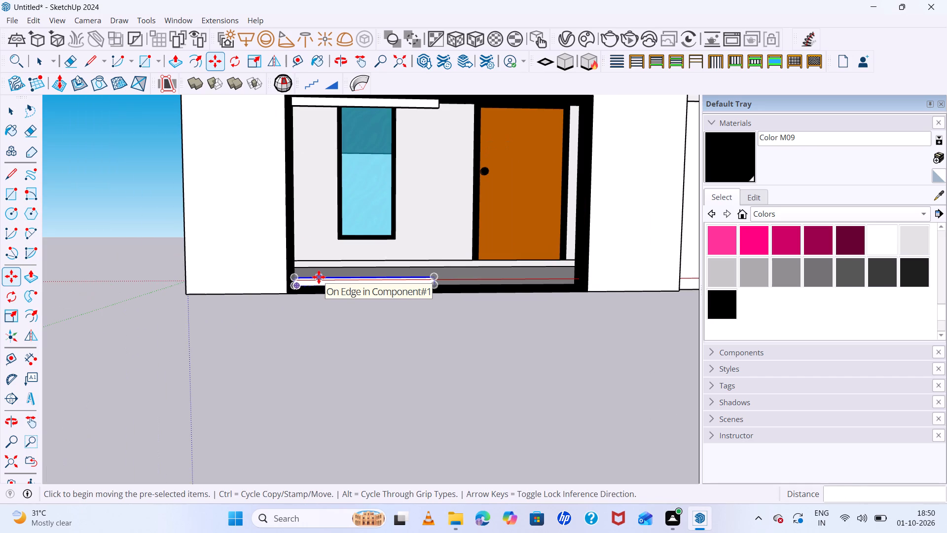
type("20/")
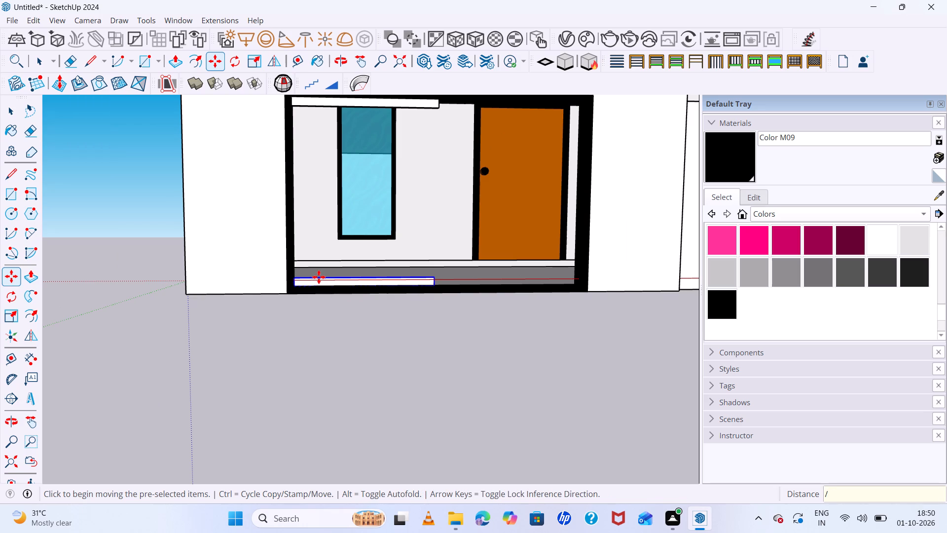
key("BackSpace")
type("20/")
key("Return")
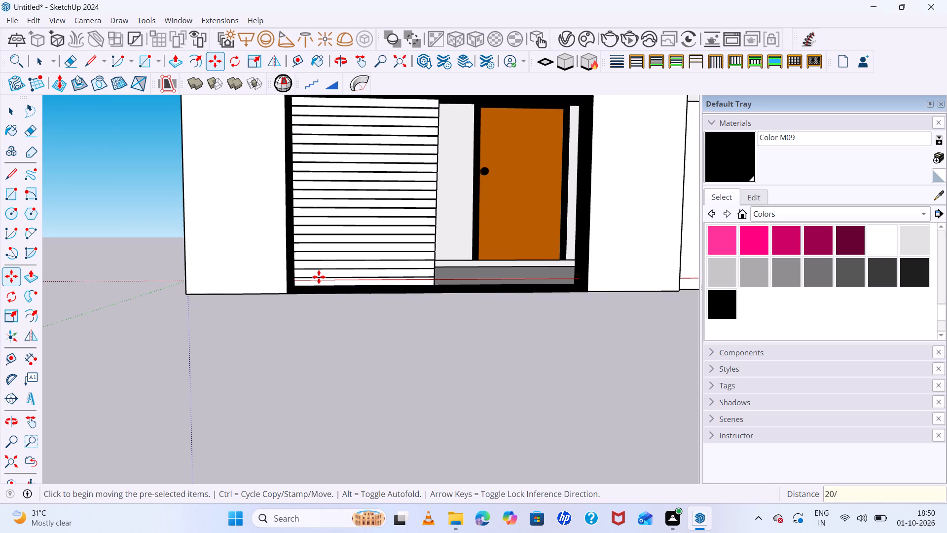
Set the strip array to 15 divisions between the gate frame's top and bottom bars.
type("15")
key("slash")
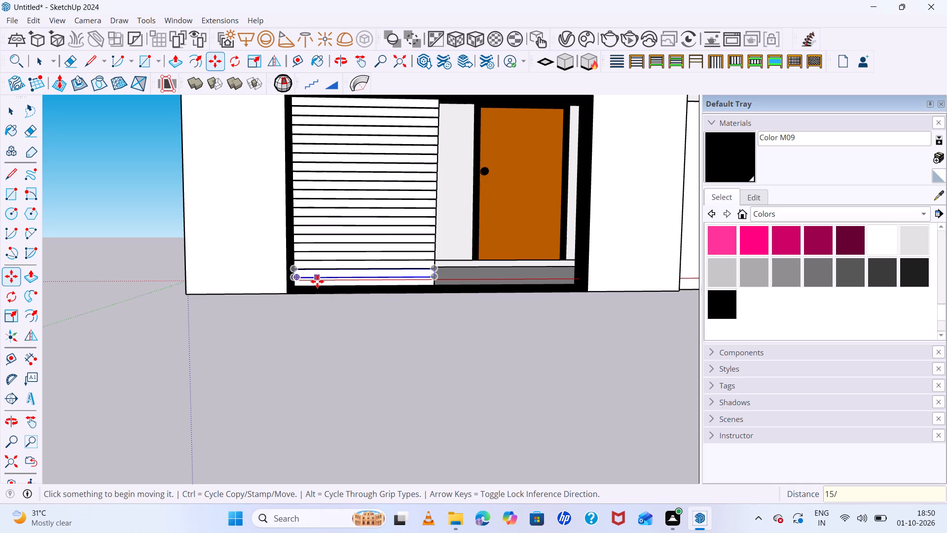
key("Return")
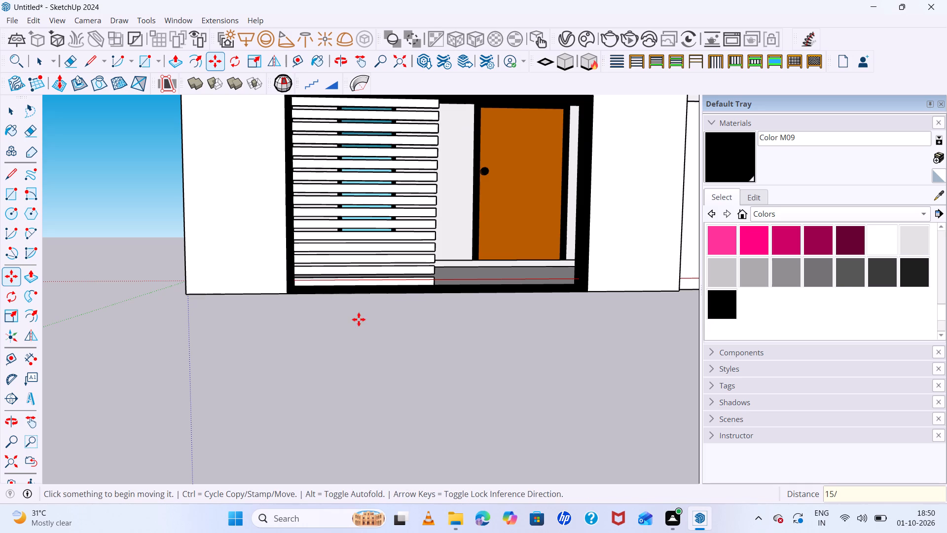
Copy the filled half's top strip sideways about 3' 11 1/2" under the top bar into the gate's empty half.
scroll(449, 190, "down", 5)
middle_click_drag(459, 198, 439, 293)
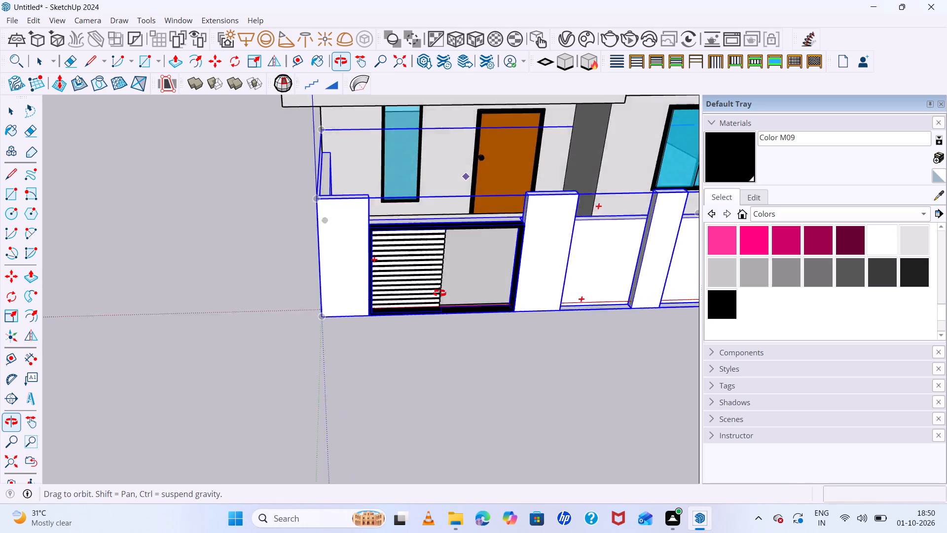
middle_click_drag(439, 293, 315, 257)
scroll(355, 210, "up", 6)
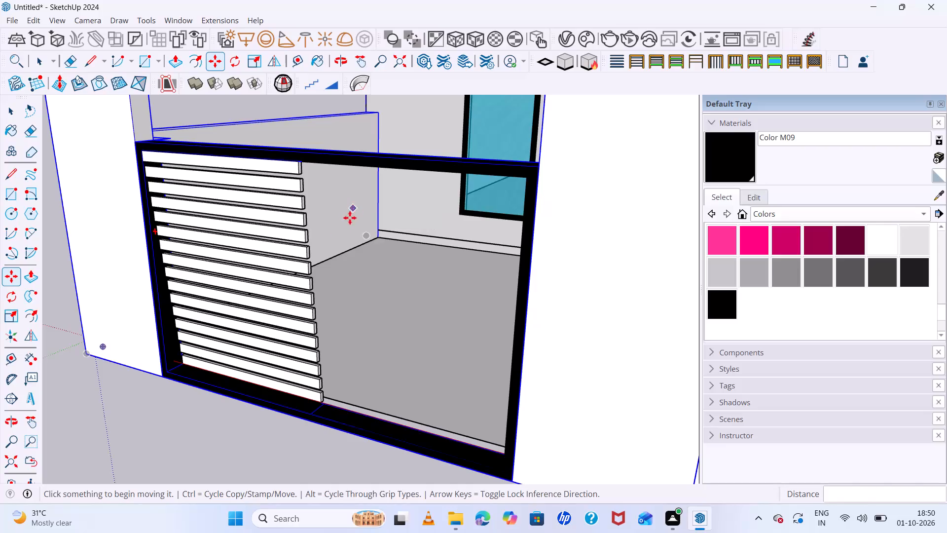
scroll(296, 178, "up", 2)
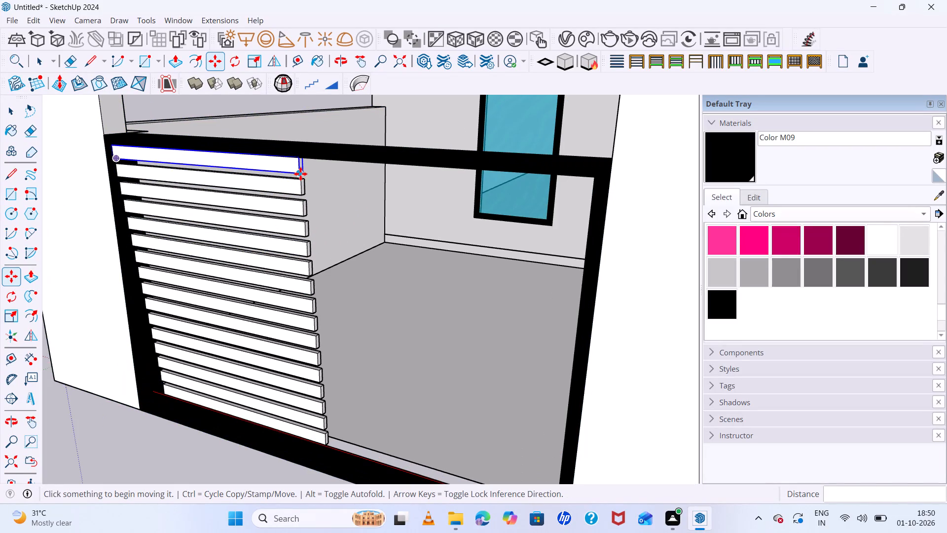
left_click(298, 172)
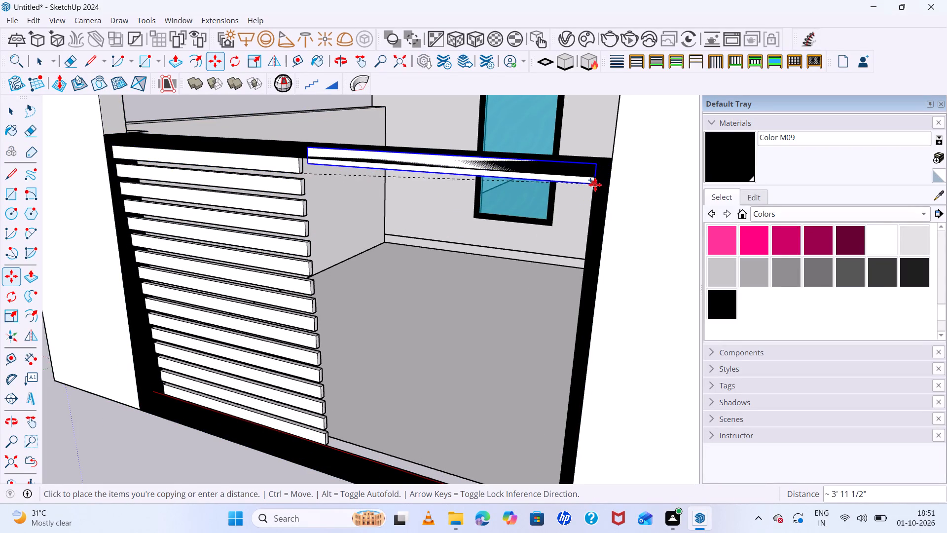
left_click(591, 193)
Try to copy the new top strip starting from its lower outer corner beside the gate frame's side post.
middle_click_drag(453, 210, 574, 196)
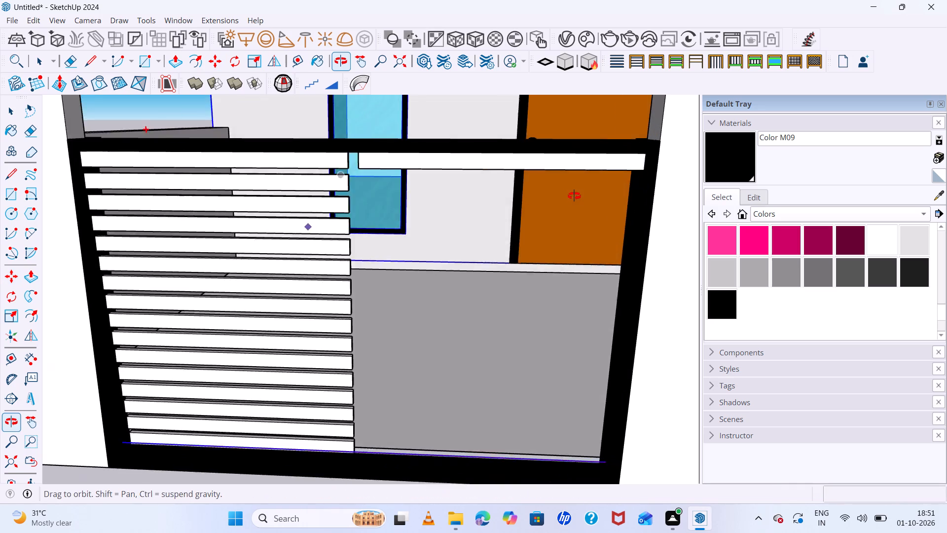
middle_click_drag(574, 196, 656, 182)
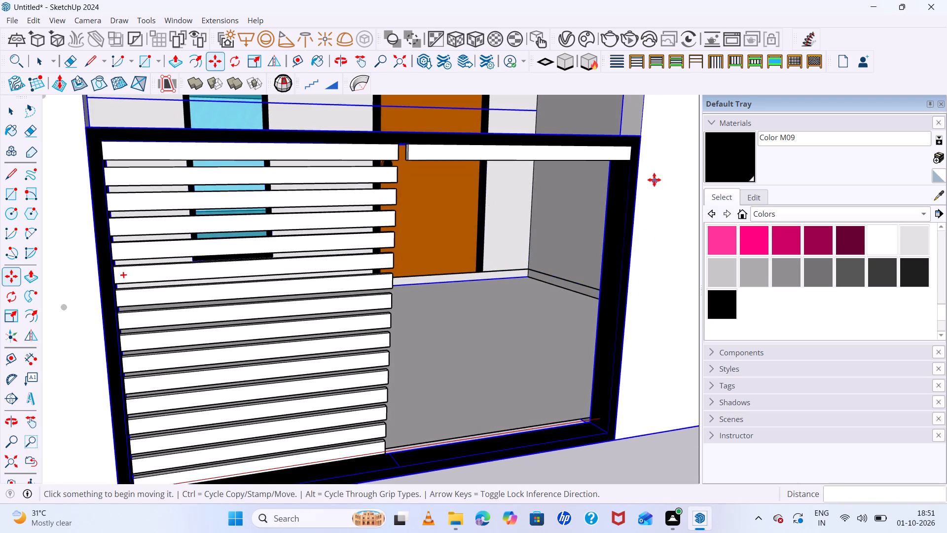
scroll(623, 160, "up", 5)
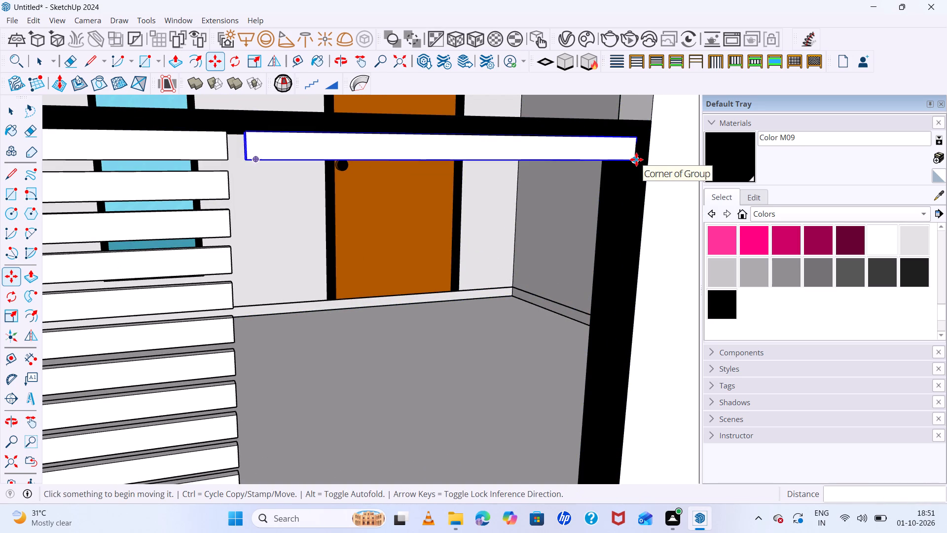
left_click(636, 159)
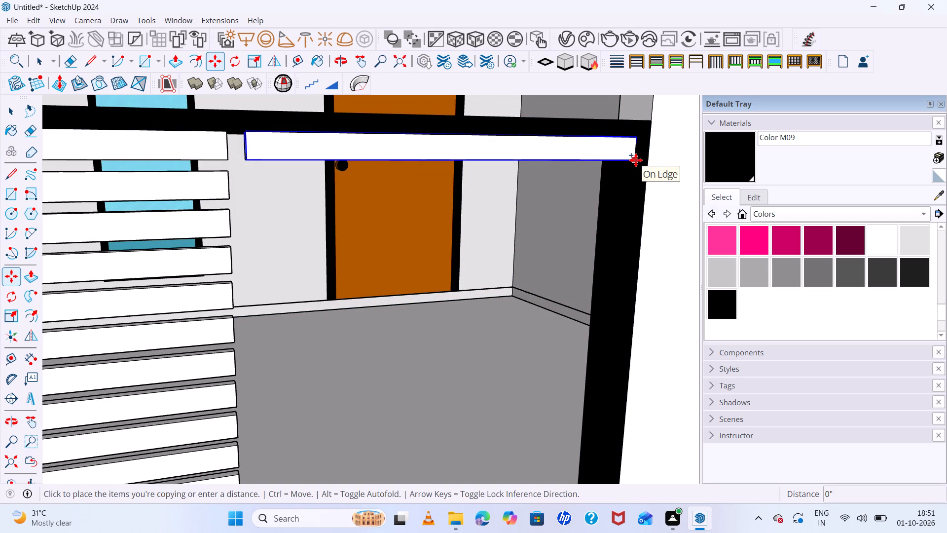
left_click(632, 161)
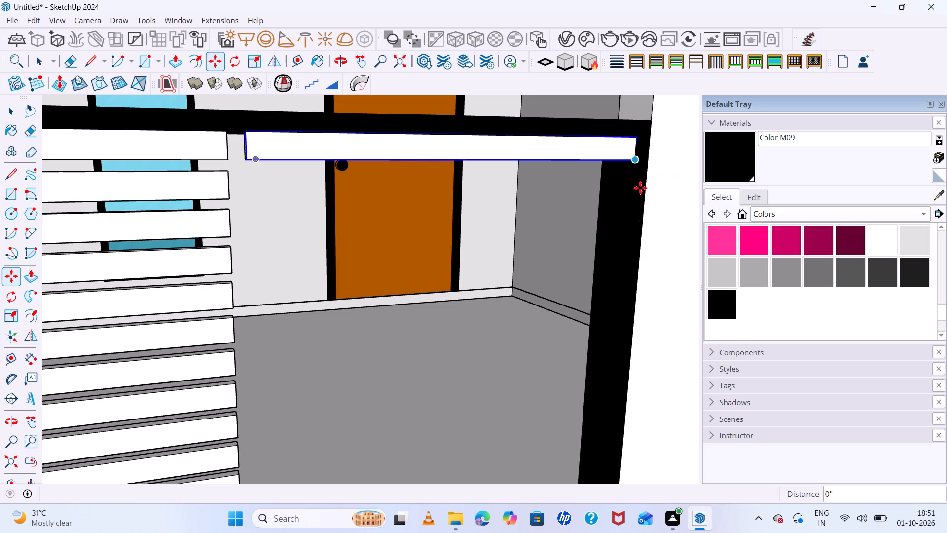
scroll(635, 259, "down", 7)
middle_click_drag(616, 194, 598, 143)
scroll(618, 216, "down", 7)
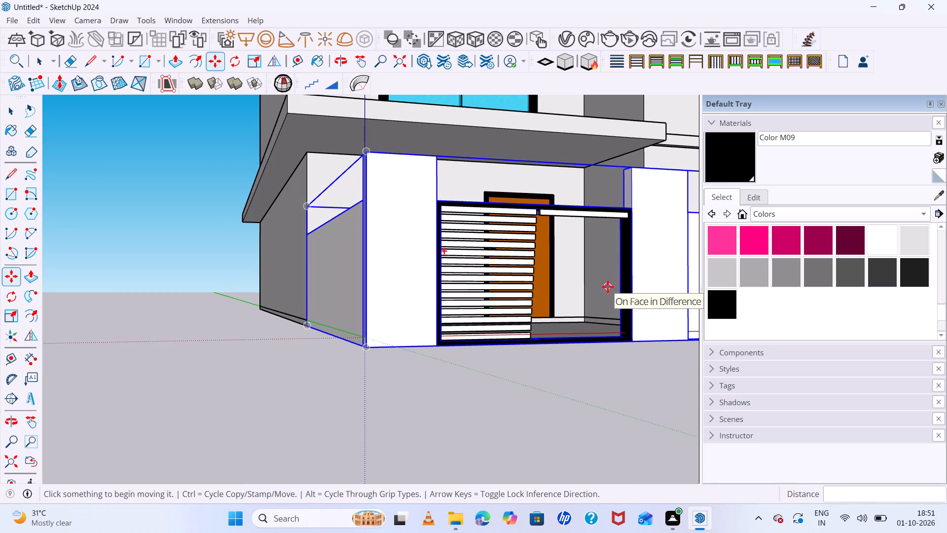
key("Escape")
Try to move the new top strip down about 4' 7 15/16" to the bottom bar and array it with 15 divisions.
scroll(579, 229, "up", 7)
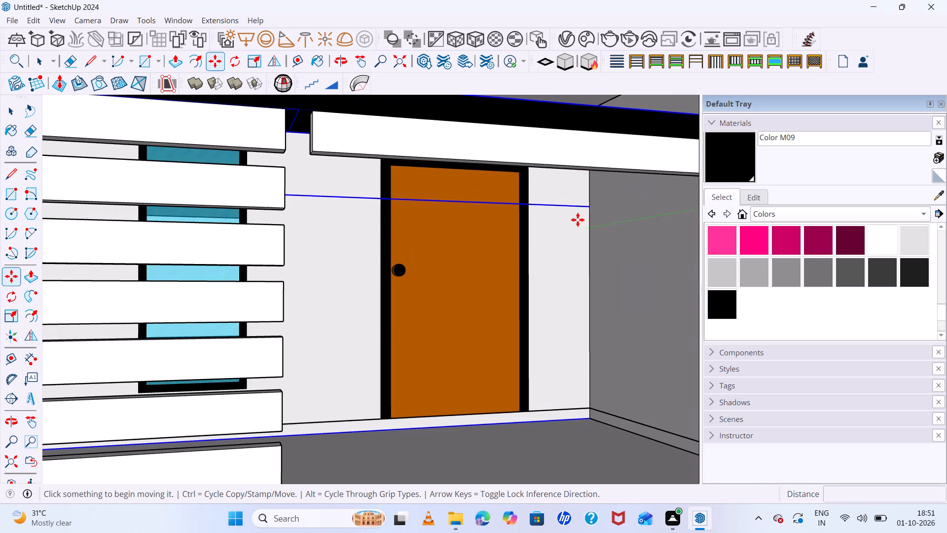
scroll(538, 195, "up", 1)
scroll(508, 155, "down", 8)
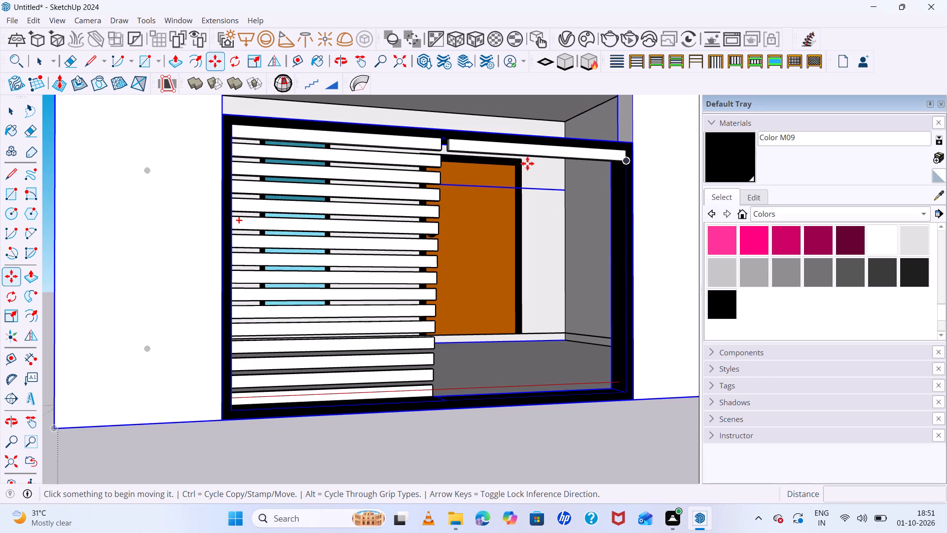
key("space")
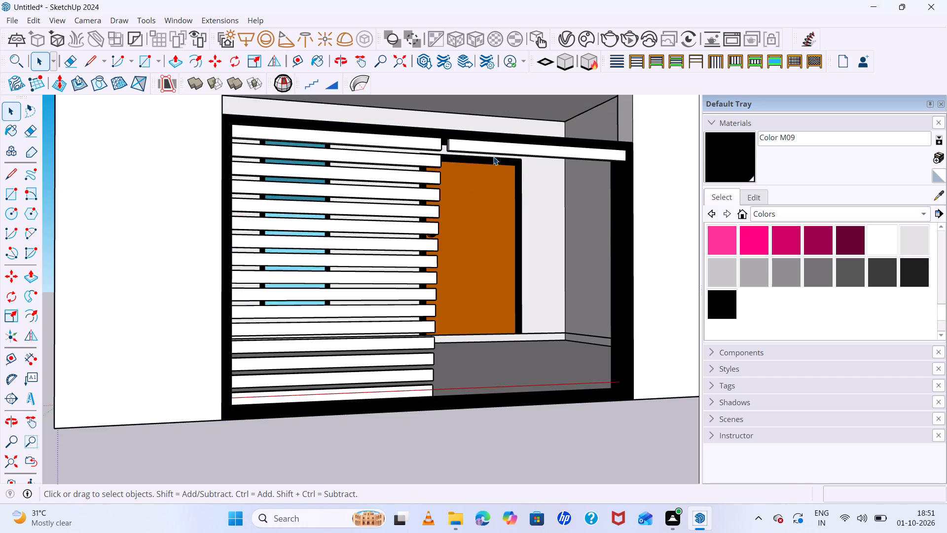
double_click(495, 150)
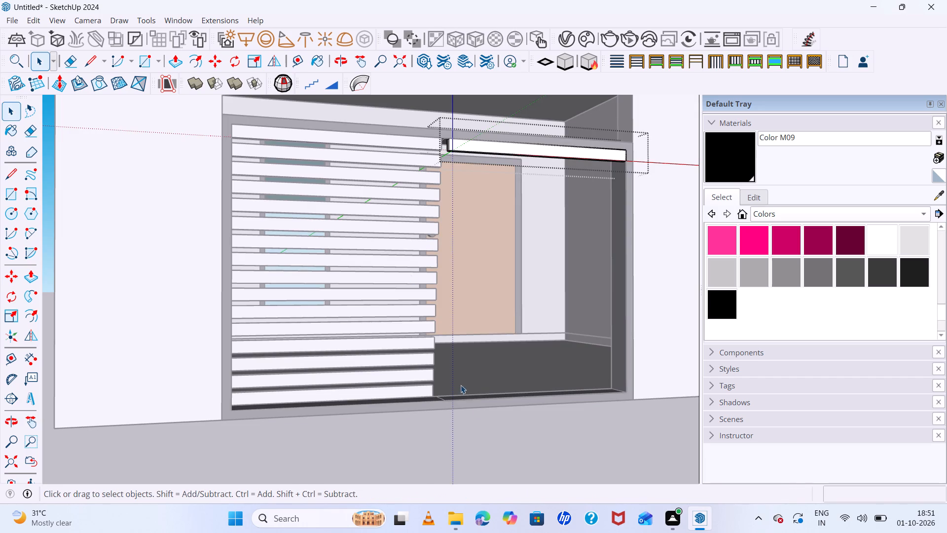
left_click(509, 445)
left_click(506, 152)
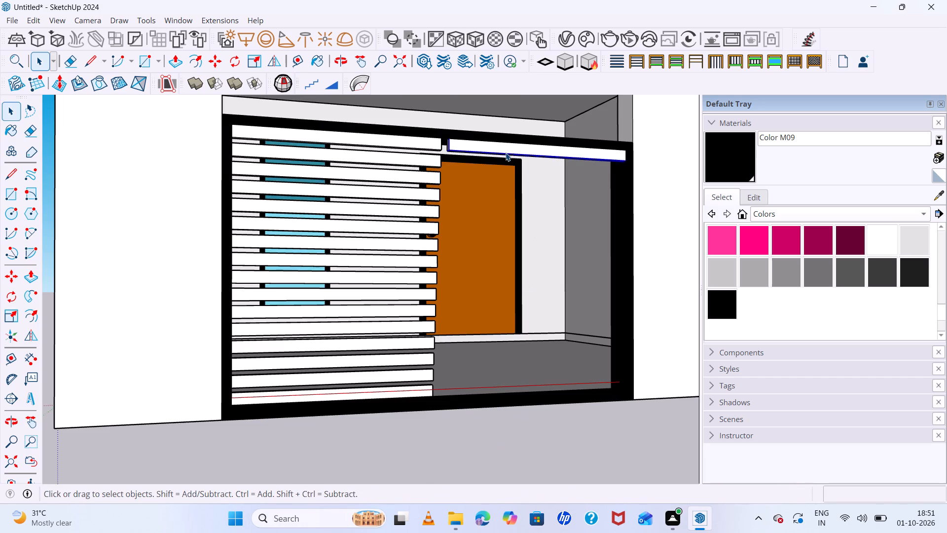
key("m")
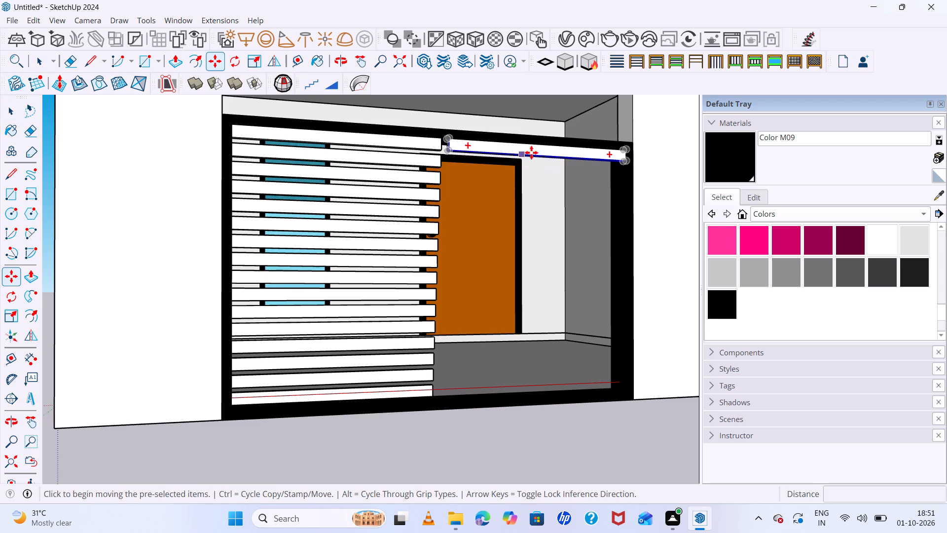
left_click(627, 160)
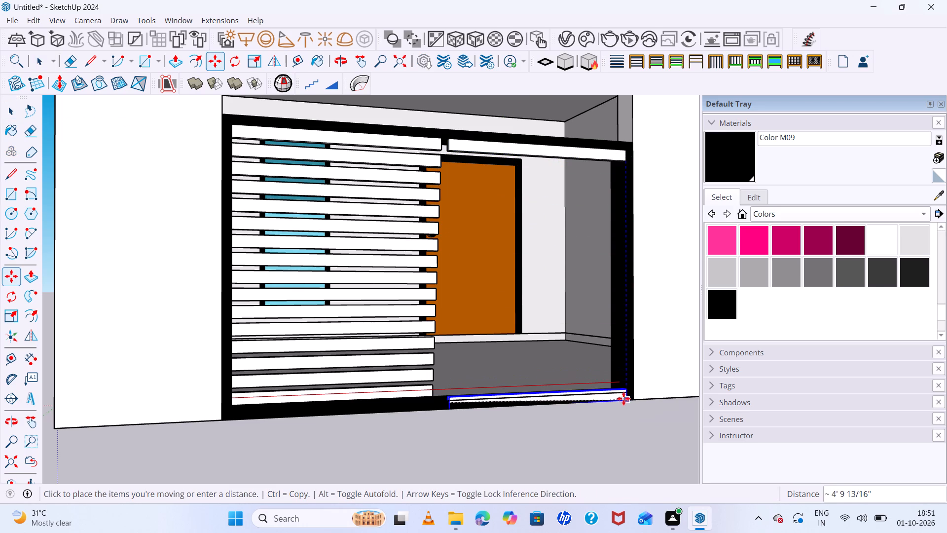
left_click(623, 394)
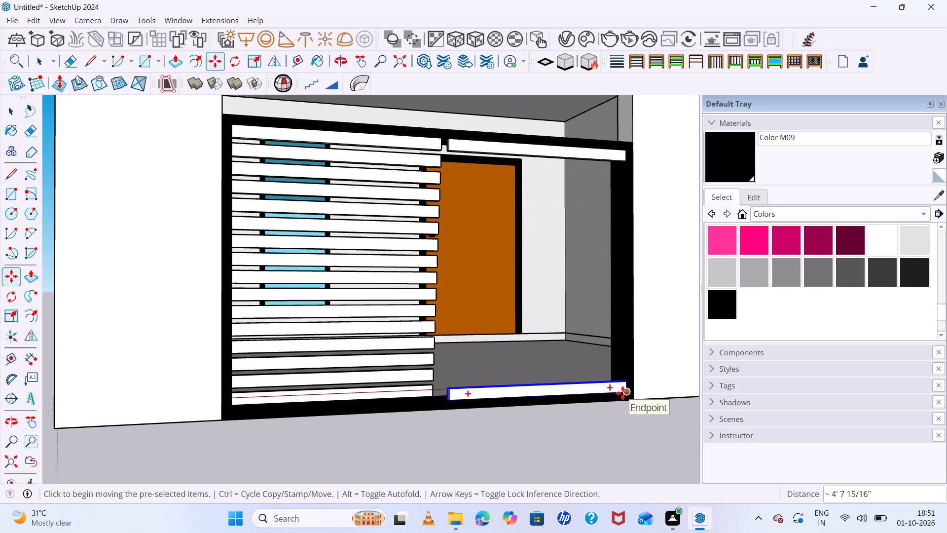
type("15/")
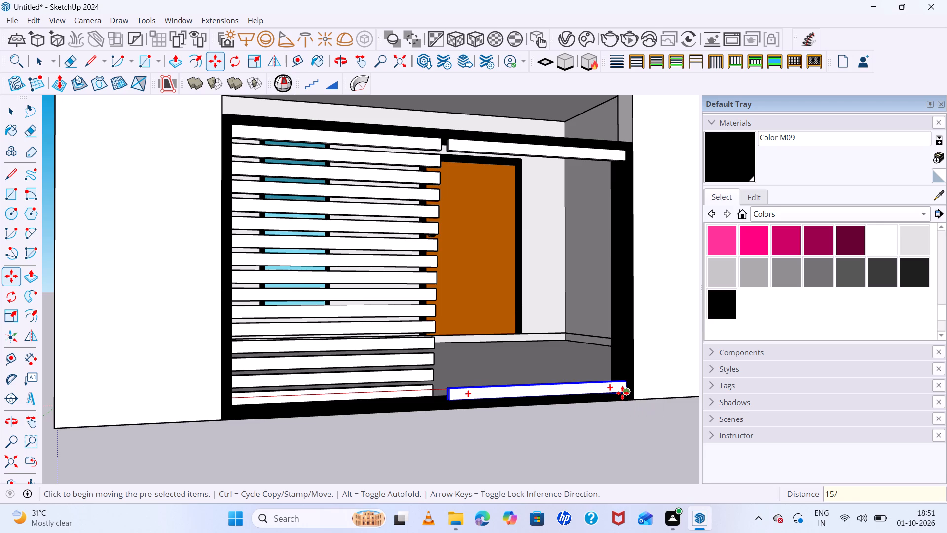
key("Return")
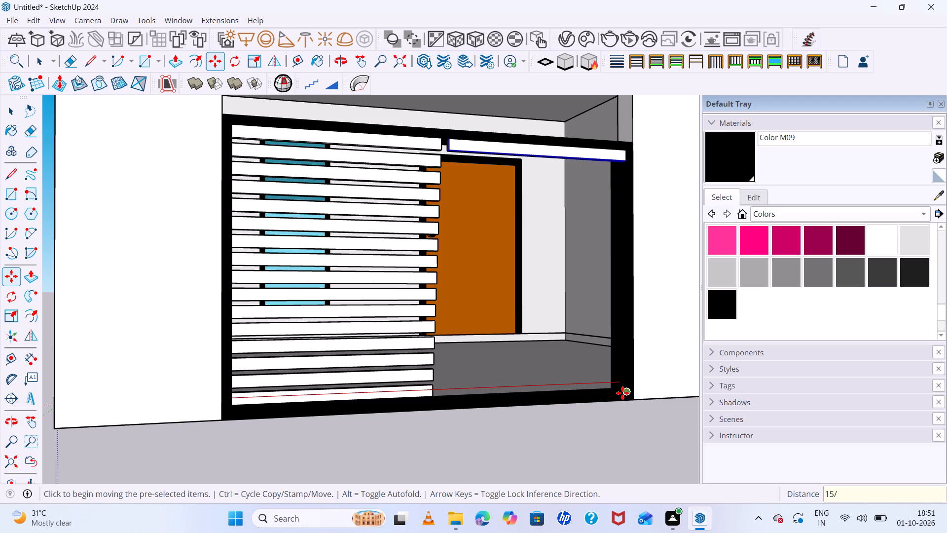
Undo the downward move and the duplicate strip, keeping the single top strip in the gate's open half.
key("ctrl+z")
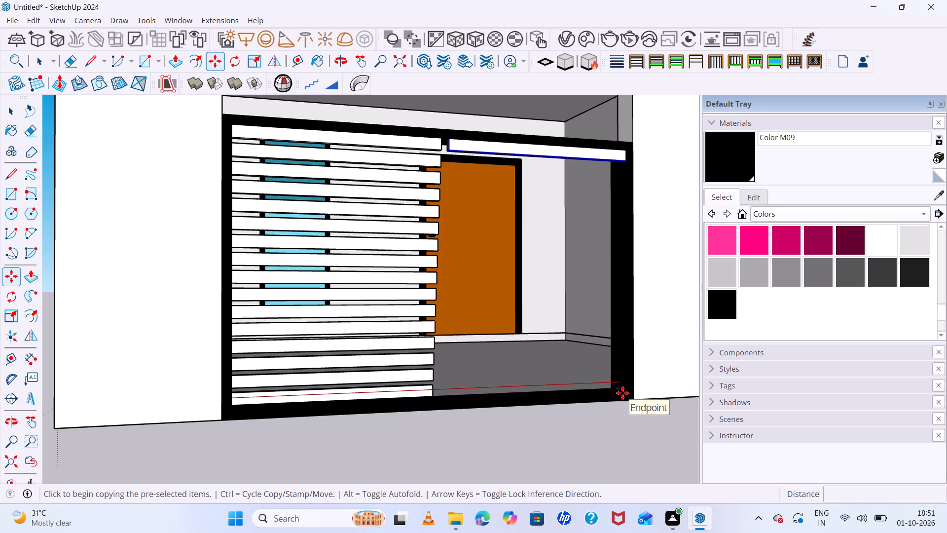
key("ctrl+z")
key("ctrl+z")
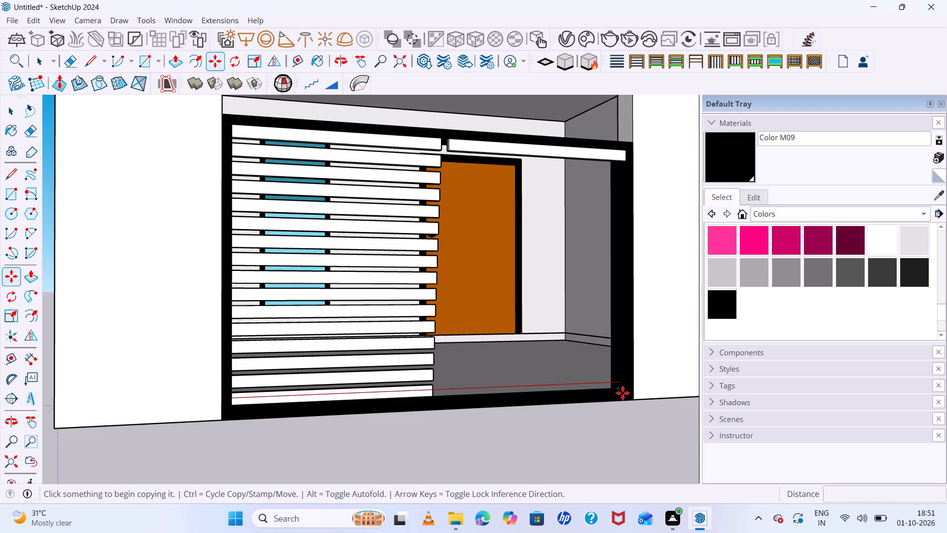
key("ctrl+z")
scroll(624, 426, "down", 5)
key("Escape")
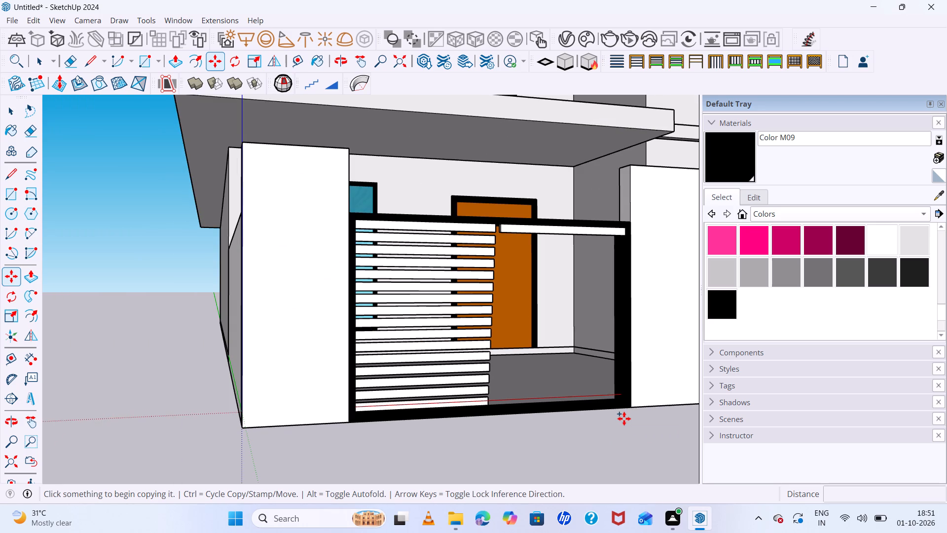
Copy the open half's top strip vertically down, snapping its lower outer corner to the gate frame's bottom bar.
key("space")
key("space")
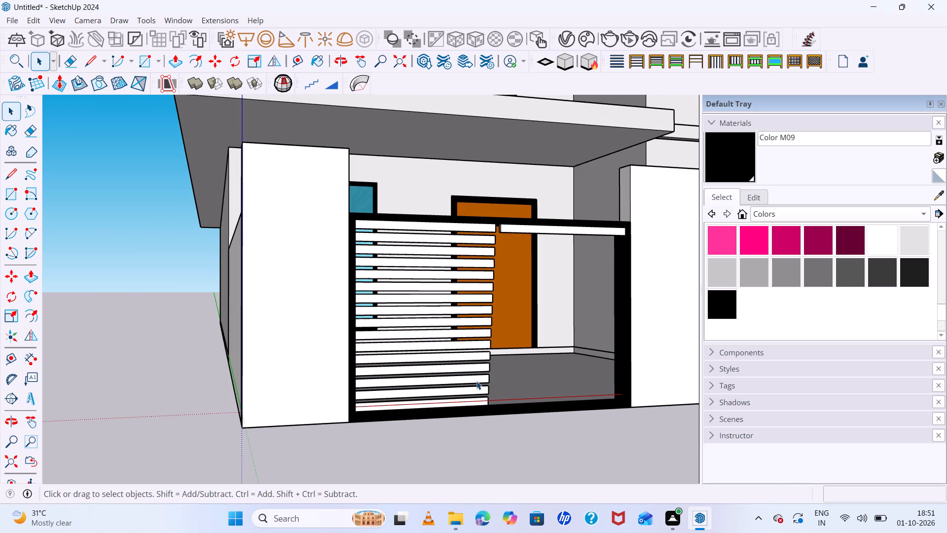
scroll(620, 207, "up", 7)
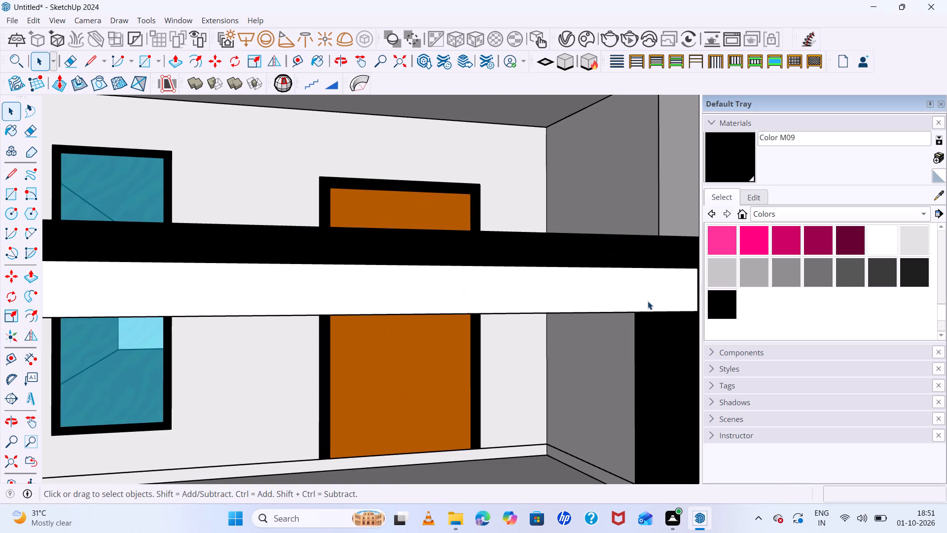
double_click(648, 301)
scroll(604, 291, "down", 6)
scroll(279, 257, "down", 13)
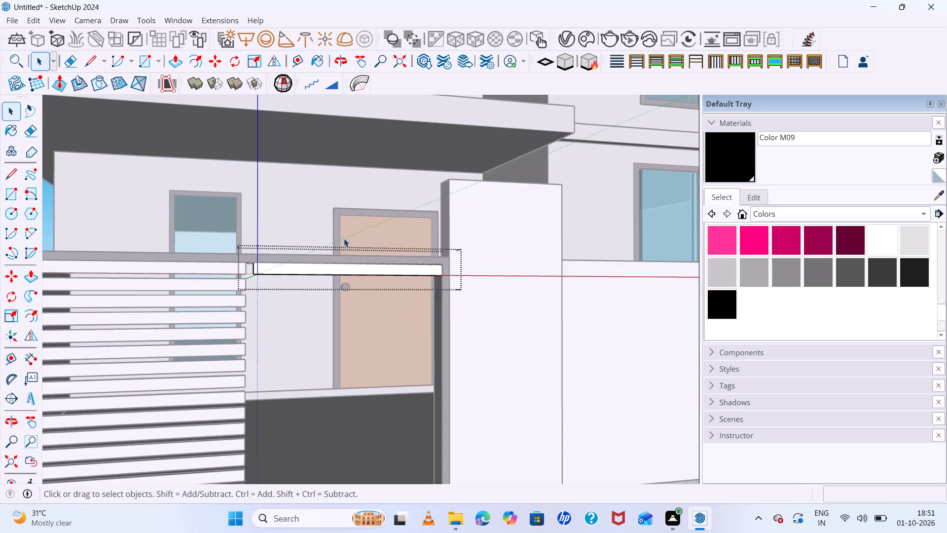
scroll(344, 238, "down", 10)
left_click(215, 230)
scroll(380, 237, "up", 8)
scroll(340, 246, "up", 7)
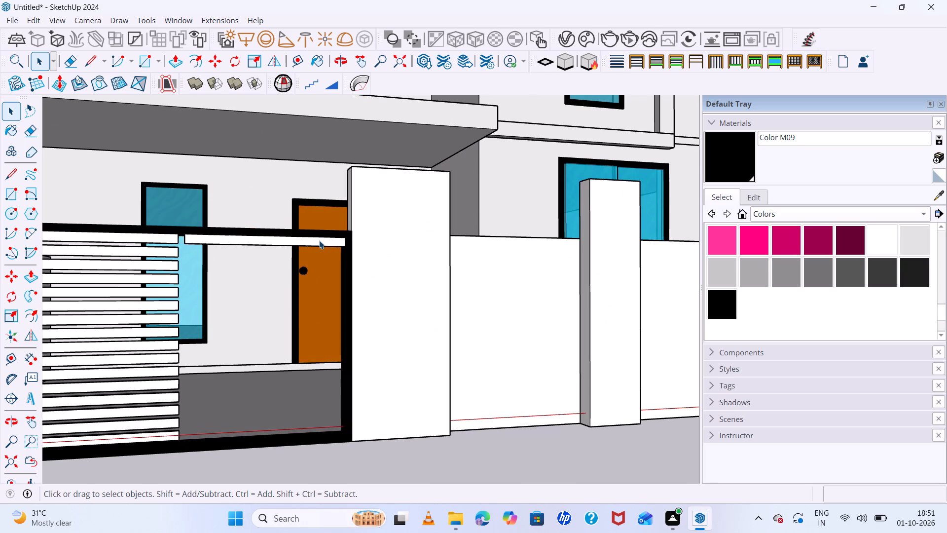
left_click(319, 240)
key("m")
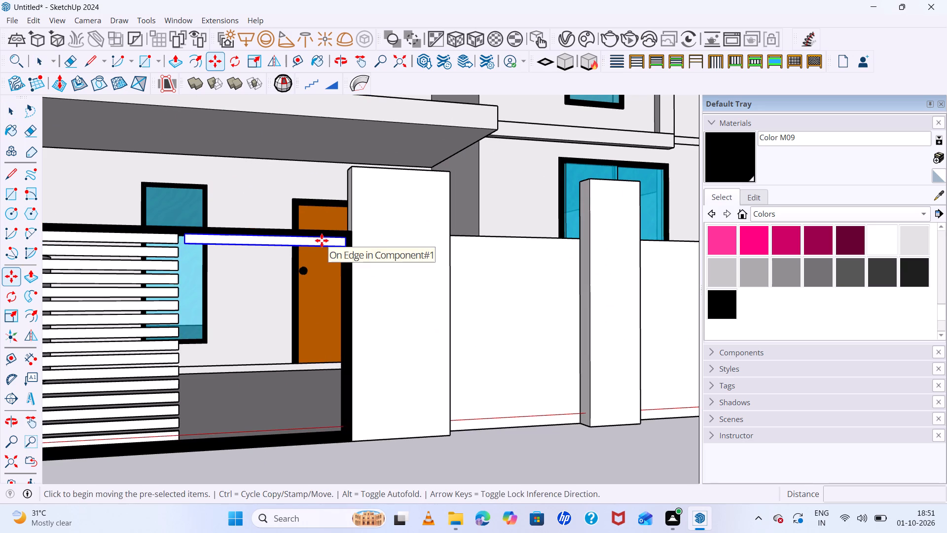
left_click(345, 248)
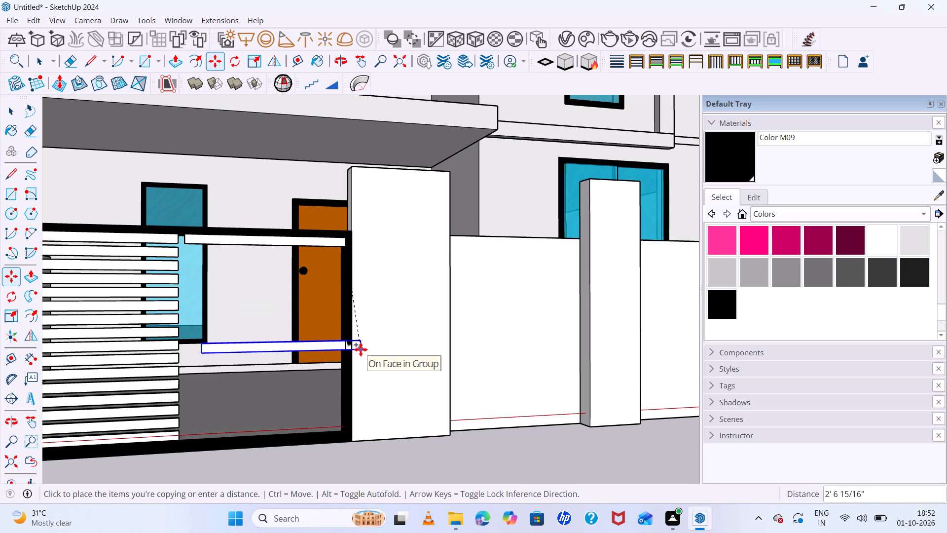
scroll(338, 445, "up", 7)
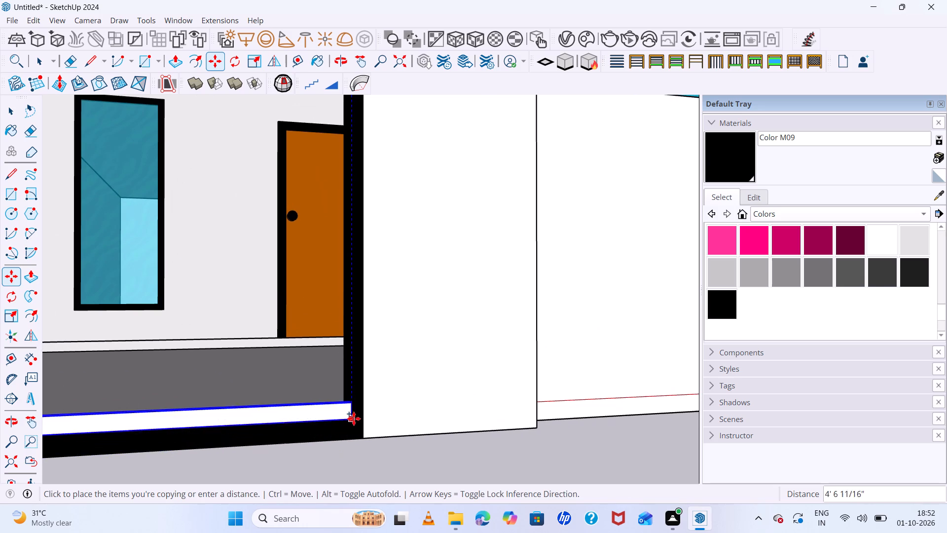
left_click(353, 421)
Divide the distance between the open half's top strip and its bottom copy into 15 equally spaced strip copies.
scroll(375, 382, "down", 3)
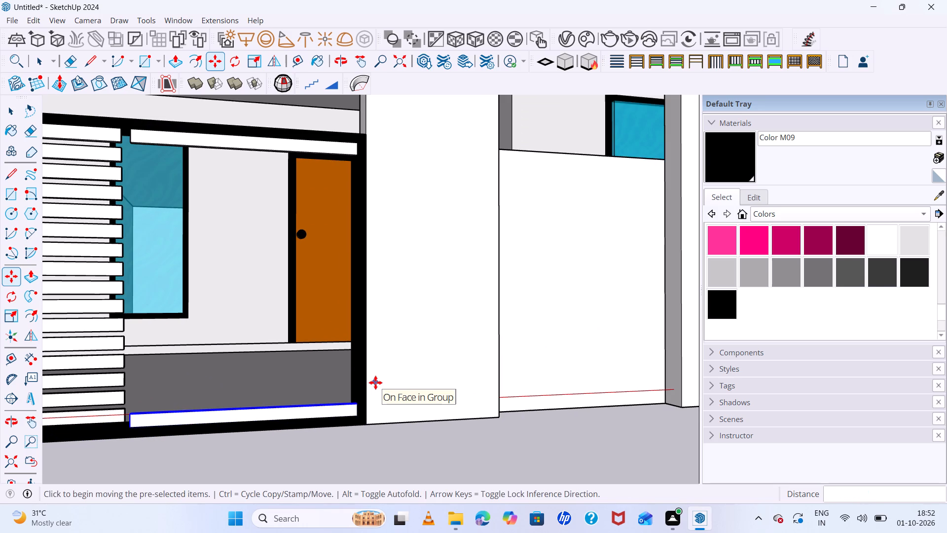
type("15/")
key("Return")
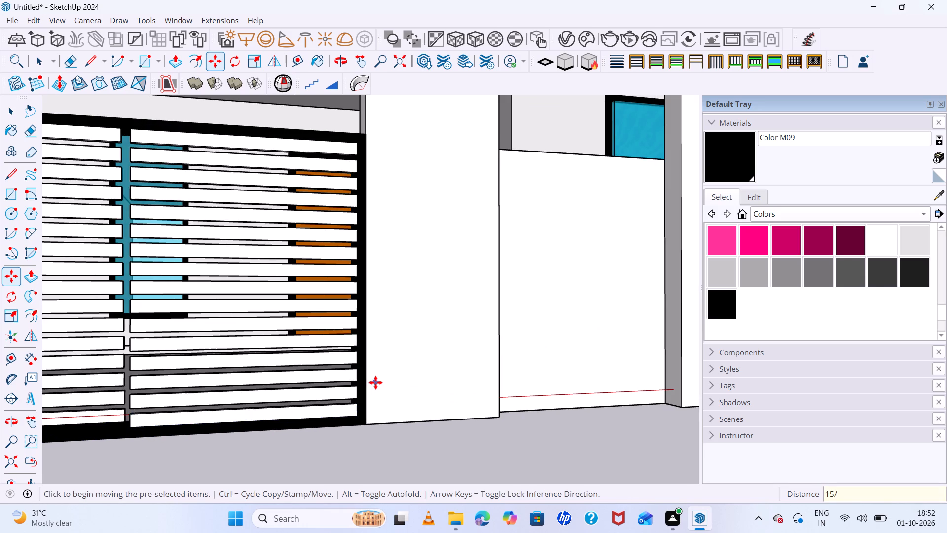
scroll(48, 244, "down", 8)
scroll(157, 239, "down", 3)
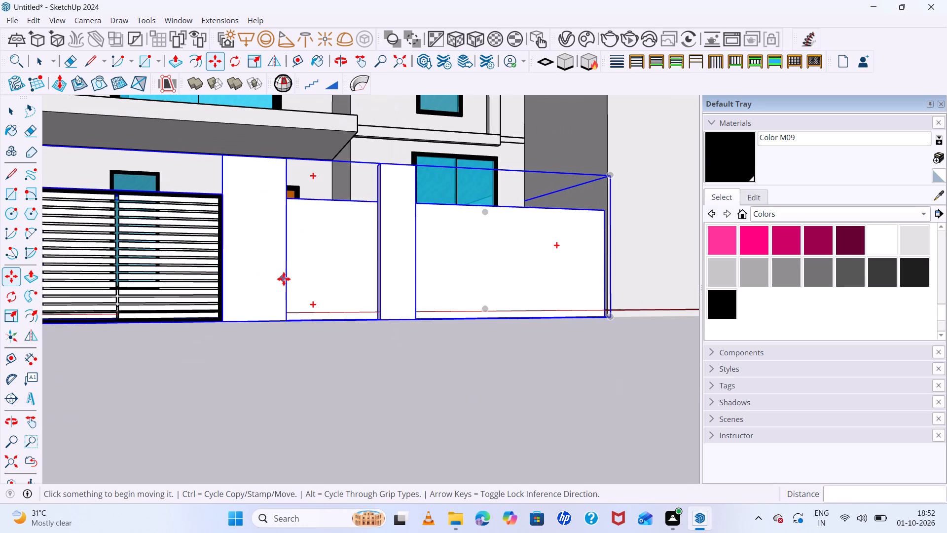
key("Escape")
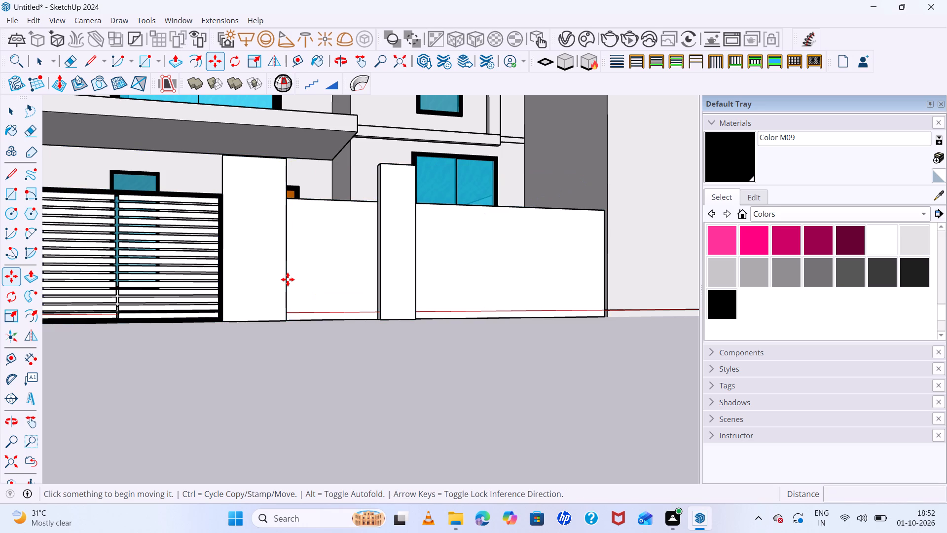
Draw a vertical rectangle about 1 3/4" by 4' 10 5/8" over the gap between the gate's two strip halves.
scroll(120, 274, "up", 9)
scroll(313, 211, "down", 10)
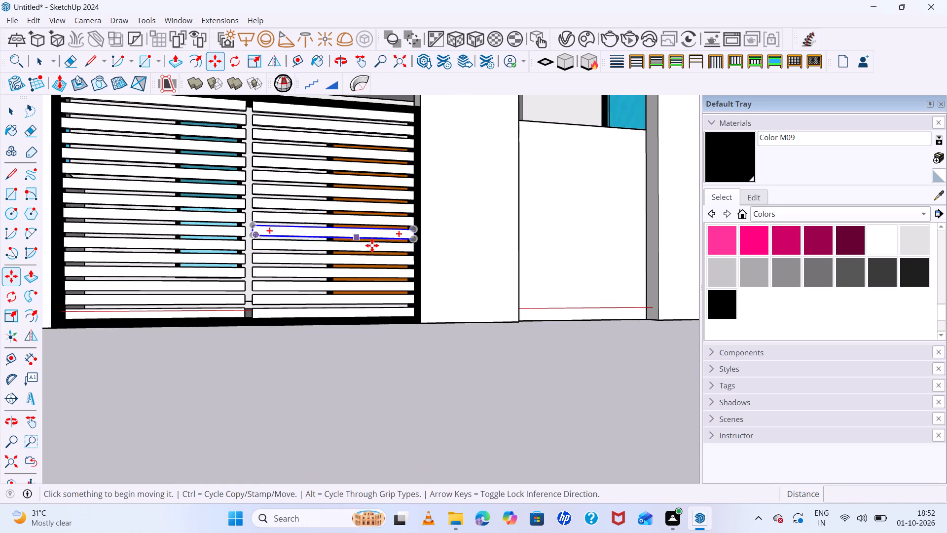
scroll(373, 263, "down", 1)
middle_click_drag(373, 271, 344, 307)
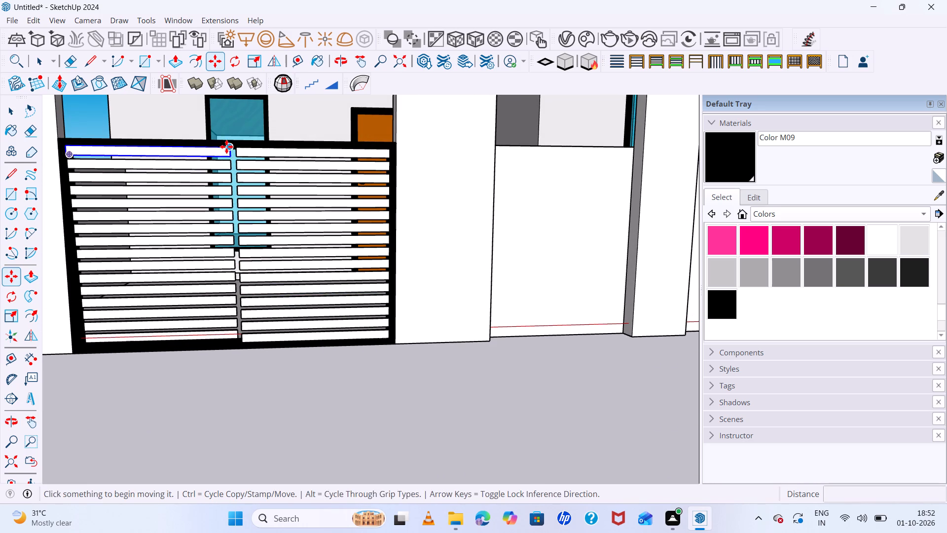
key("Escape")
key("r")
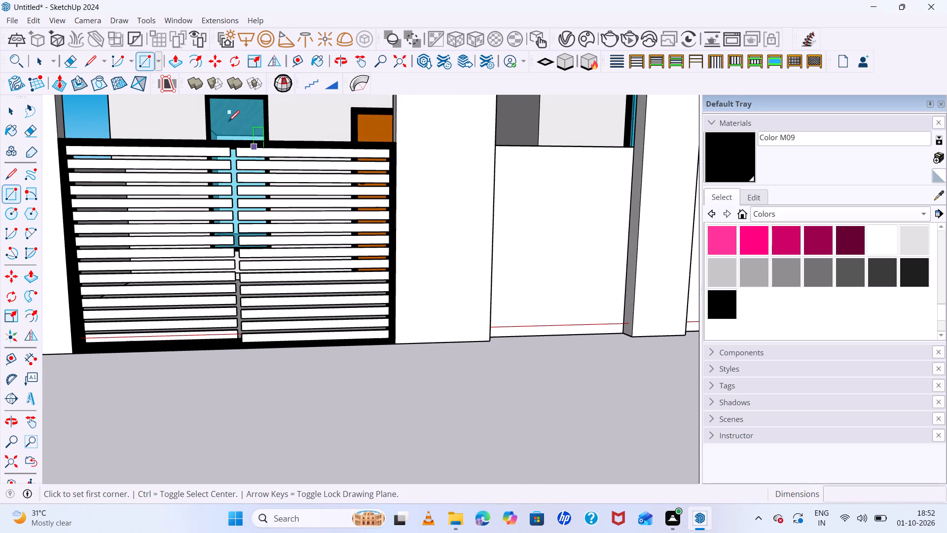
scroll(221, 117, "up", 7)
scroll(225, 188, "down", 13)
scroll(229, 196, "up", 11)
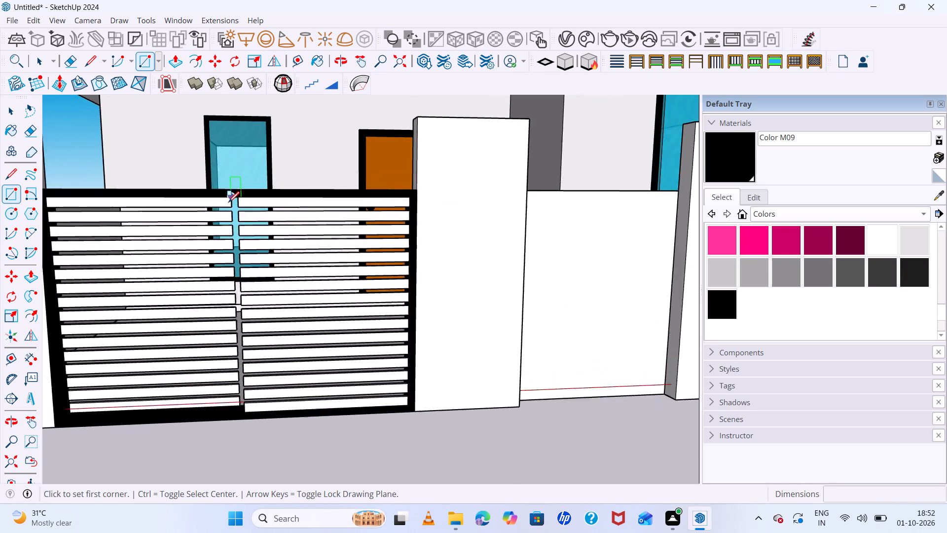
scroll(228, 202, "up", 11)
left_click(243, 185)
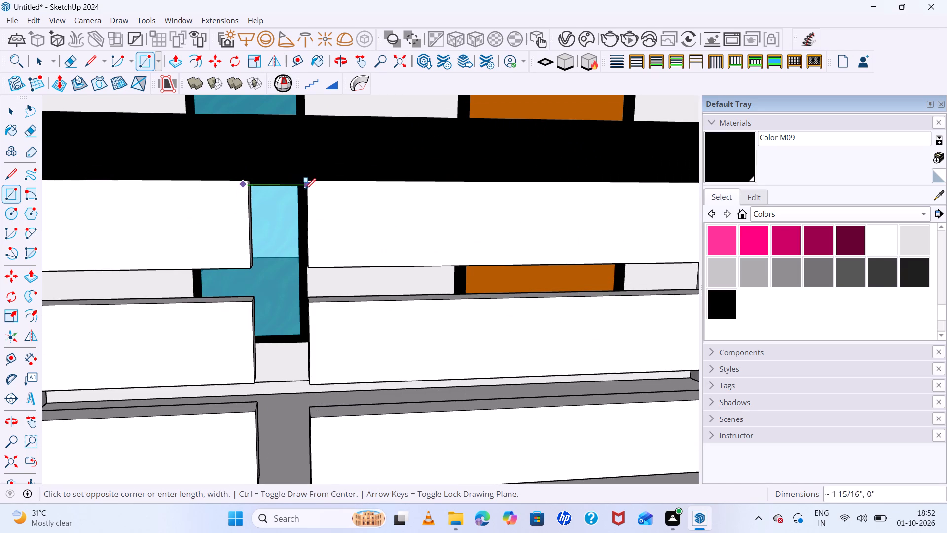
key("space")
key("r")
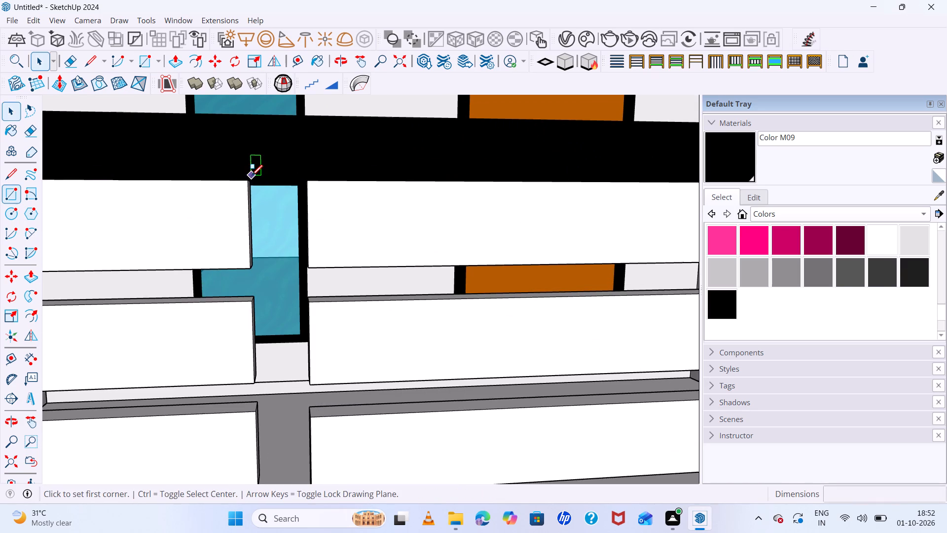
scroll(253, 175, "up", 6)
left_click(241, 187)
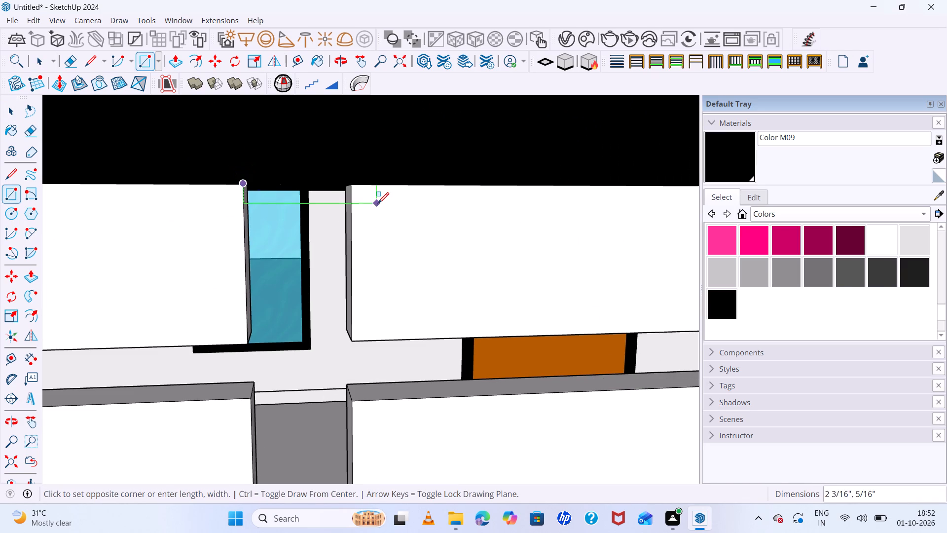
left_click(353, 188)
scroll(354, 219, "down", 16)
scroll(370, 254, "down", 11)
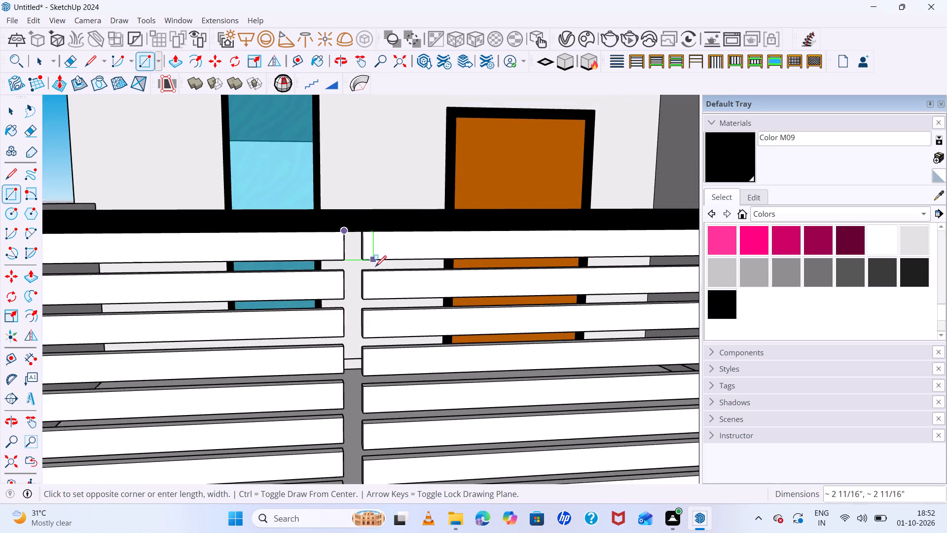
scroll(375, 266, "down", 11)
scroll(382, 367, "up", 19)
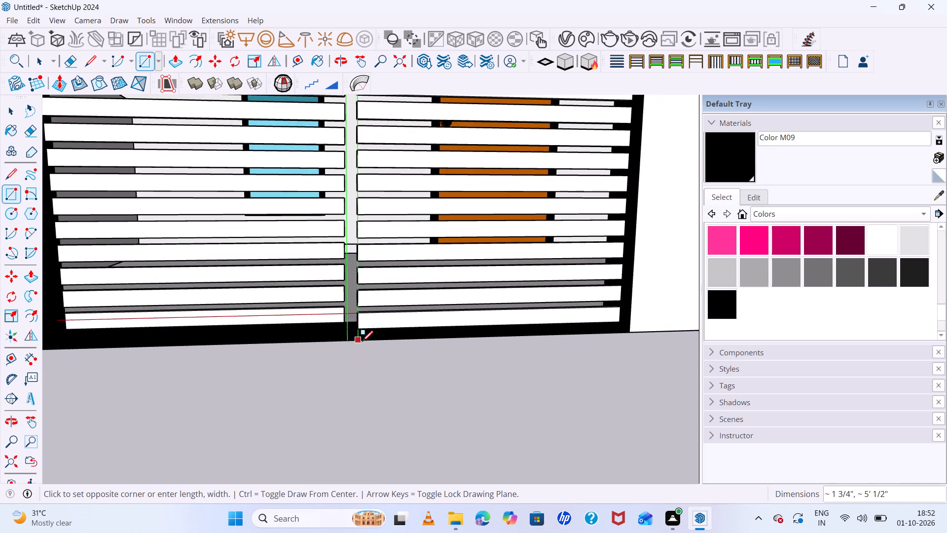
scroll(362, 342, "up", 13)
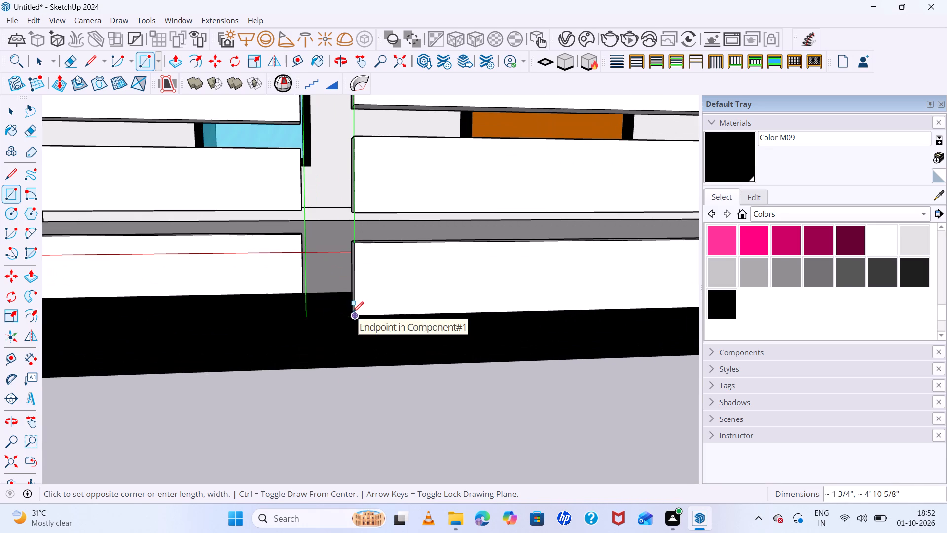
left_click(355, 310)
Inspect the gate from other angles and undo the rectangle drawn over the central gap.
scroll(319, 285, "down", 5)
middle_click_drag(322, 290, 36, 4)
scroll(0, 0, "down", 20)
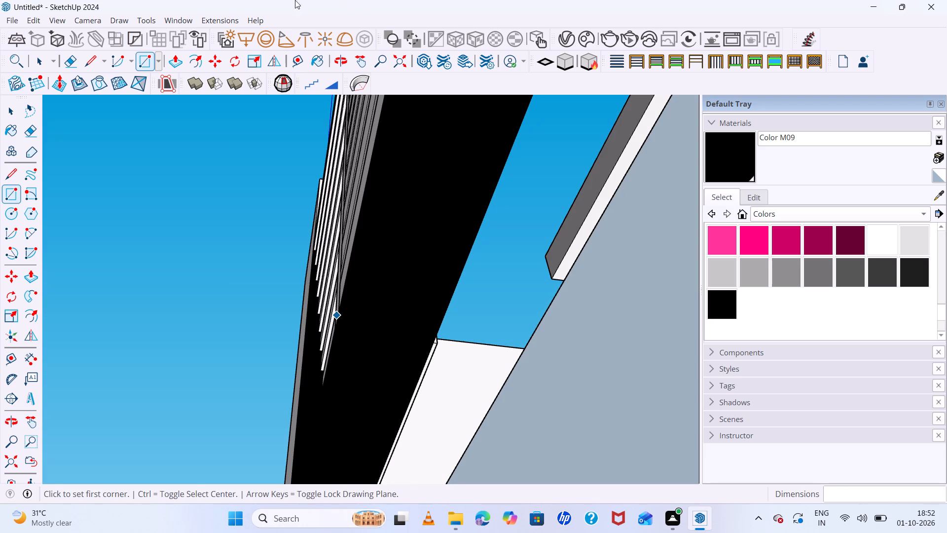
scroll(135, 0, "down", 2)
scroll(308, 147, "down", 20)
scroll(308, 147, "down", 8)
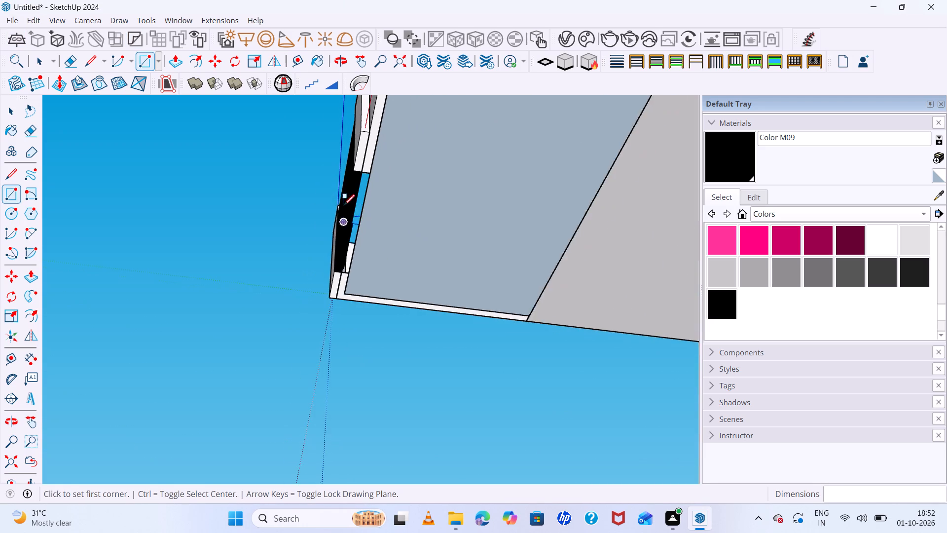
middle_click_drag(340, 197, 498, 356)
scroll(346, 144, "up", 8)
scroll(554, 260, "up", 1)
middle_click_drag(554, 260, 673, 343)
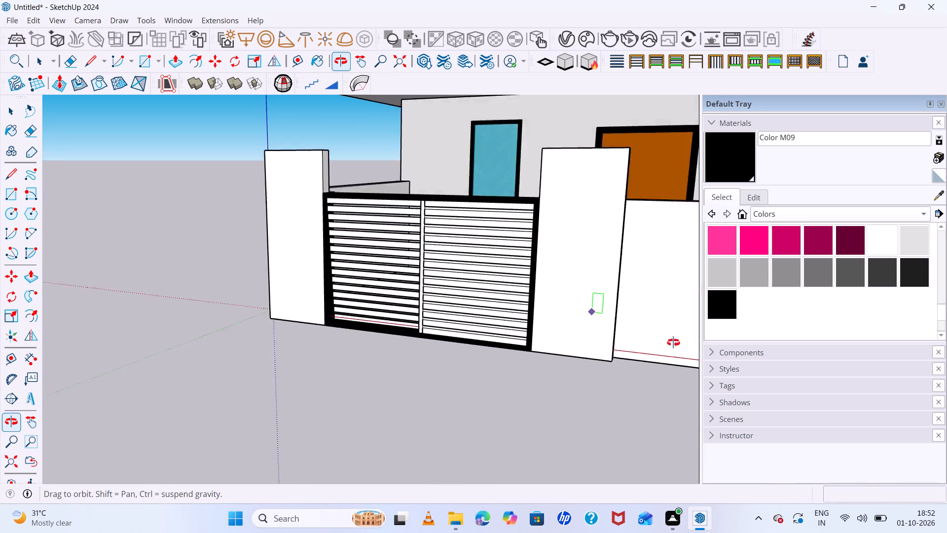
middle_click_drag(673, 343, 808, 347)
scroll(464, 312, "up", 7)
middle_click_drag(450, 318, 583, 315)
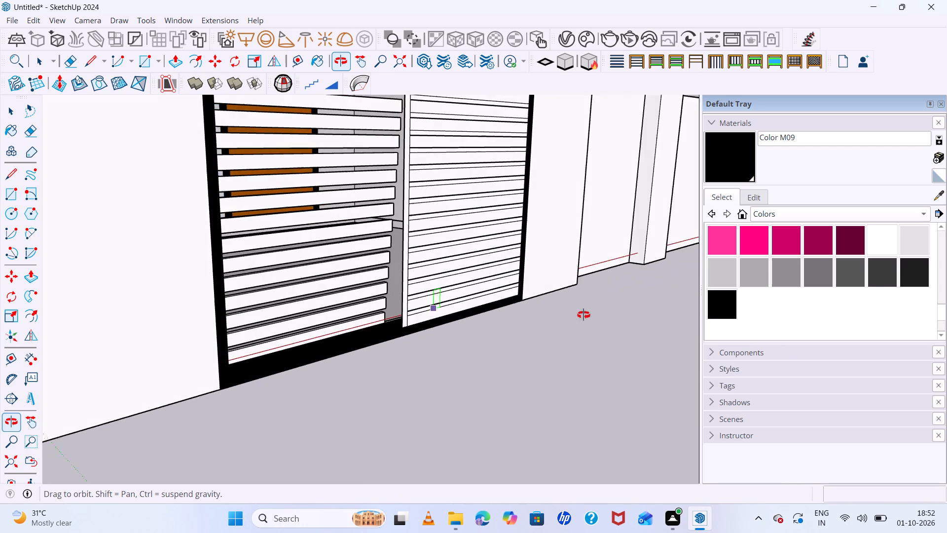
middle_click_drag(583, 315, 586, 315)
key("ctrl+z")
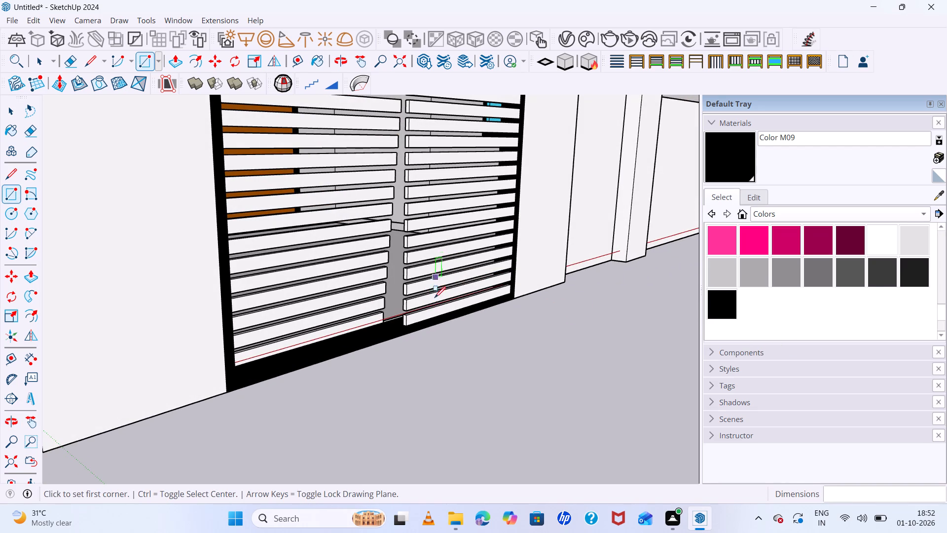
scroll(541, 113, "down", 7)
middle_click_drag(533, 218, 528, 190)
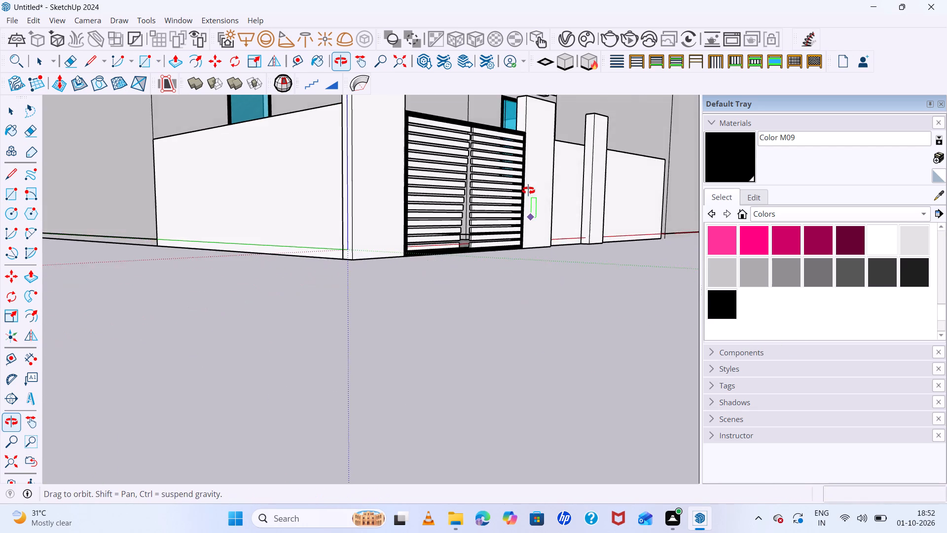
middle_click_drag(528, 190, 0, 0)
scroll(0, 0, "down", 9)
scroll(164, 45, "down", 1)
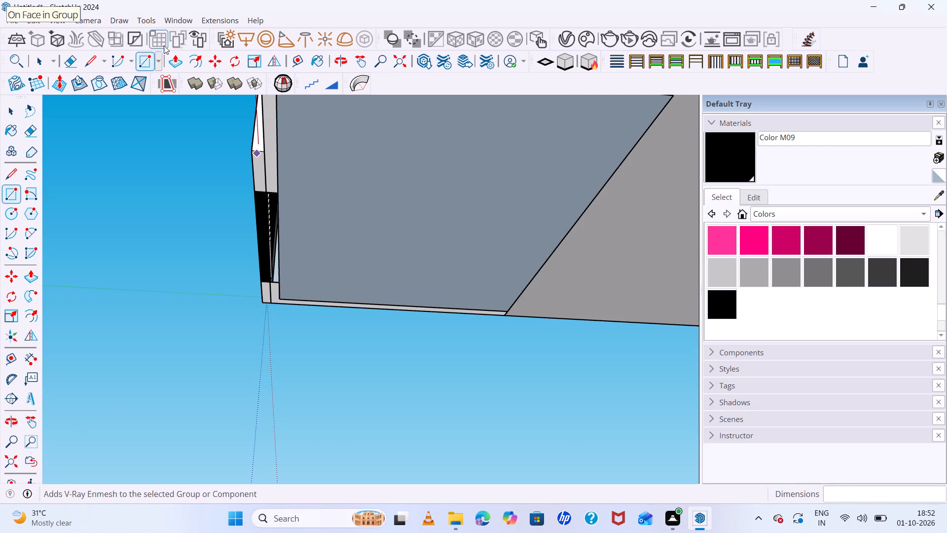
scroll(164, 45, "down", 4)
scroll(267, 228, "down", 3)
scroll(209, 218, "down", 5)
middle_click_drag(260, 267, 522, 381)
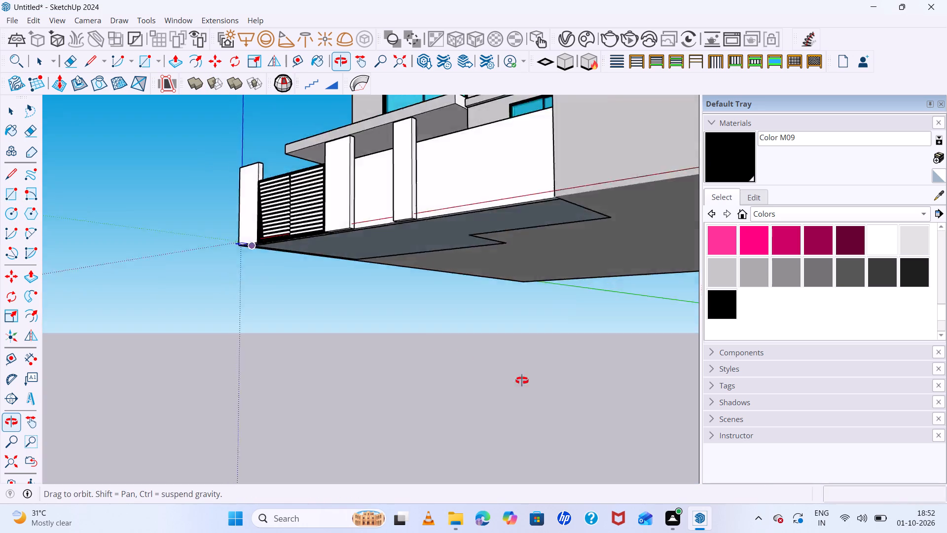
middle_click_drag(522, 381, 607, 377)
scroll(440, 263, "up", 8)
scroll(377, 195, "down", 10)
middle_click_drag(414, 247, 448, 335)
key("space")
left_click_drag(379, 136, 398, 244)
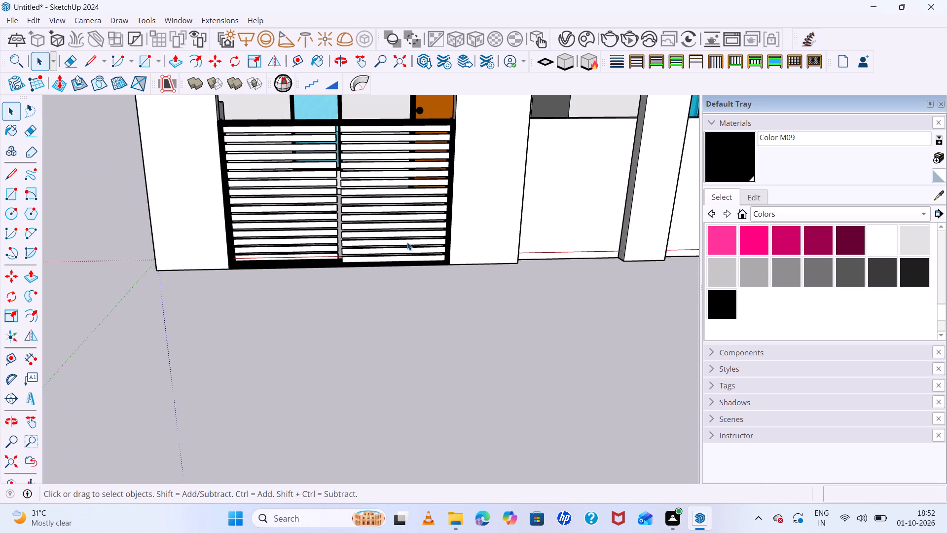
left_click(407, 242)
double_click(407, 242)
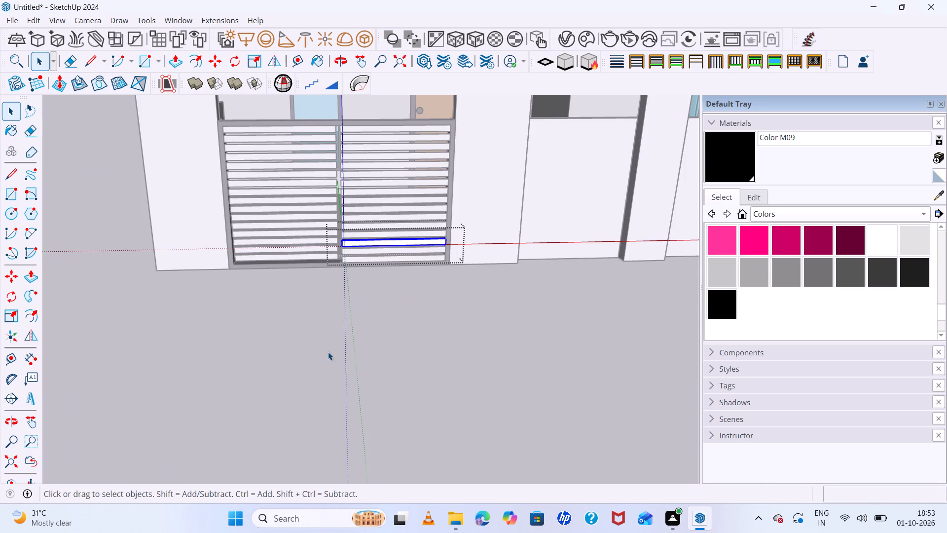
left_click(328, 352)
Select all strips in the gate's open half, including the top one, and move them about 4 7/16" to the frame's upper outer corner.
left_click_drag(365, 137, 352, 231)
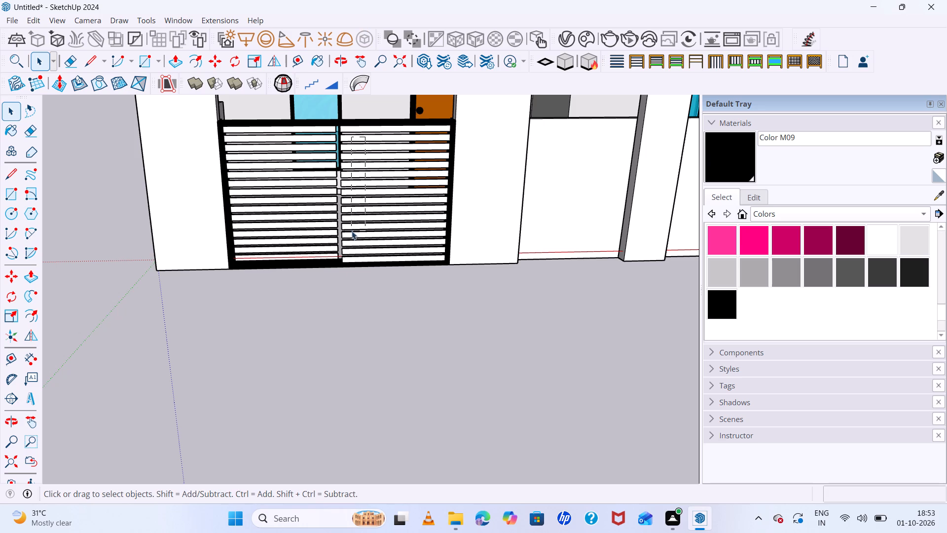
left_click_drag(352, 231, 342, 258)
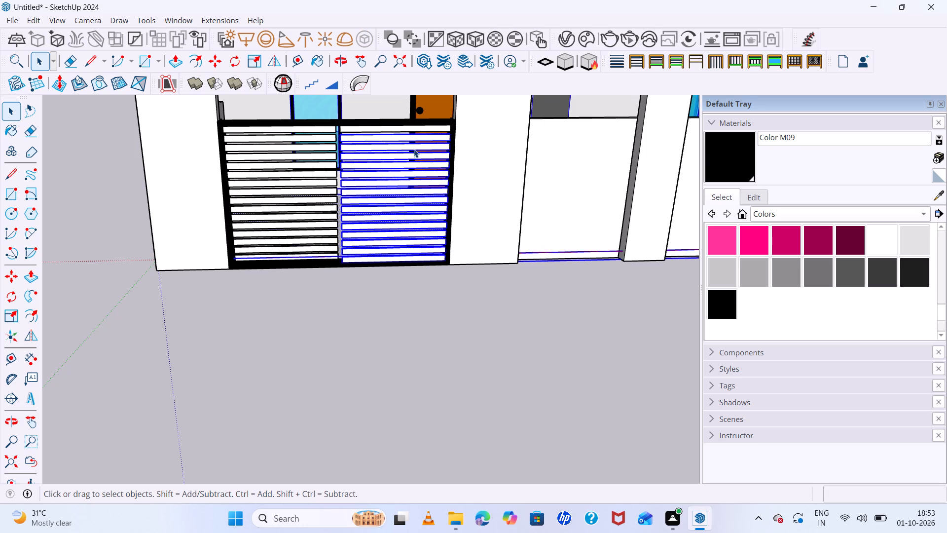
scroll(437, 136, "up", 6)
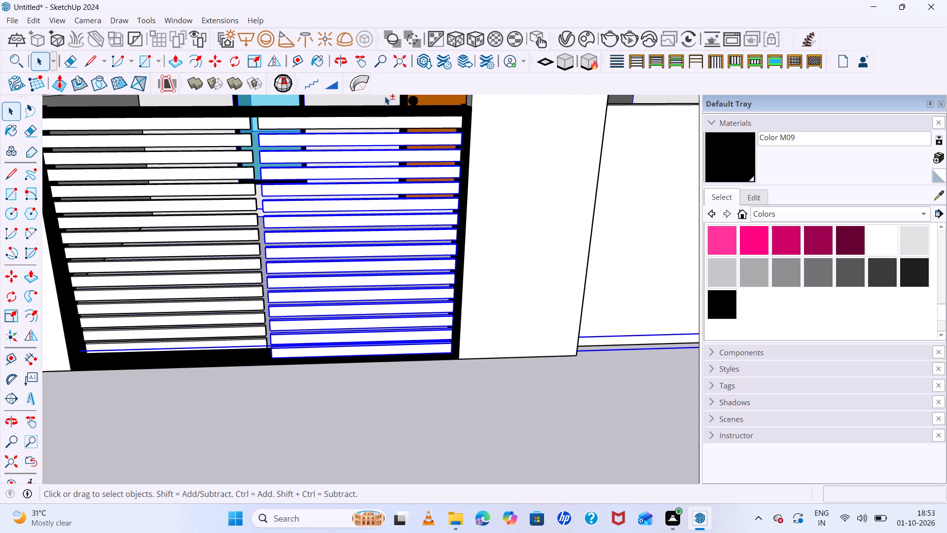
left_click(339, 123, "shift")
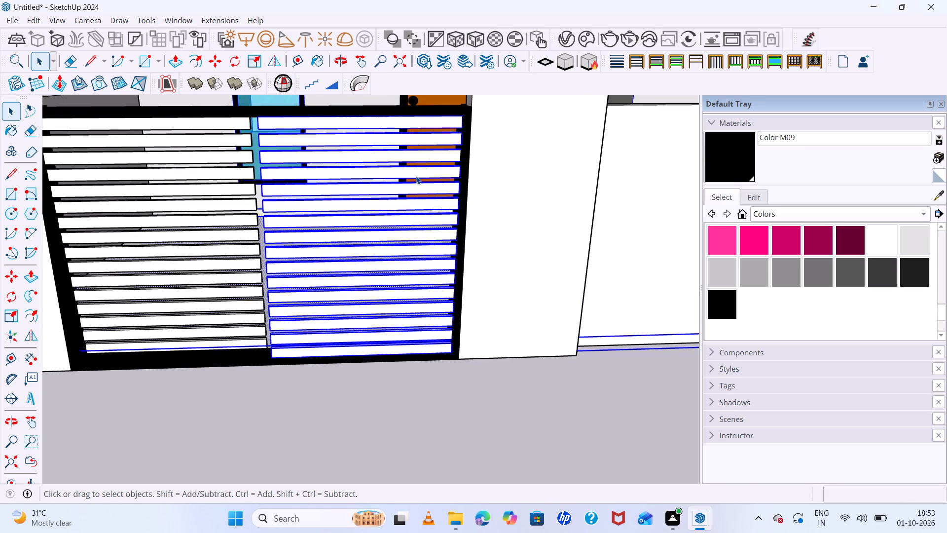
key("m")
scroll(406, 142, "up", 6)
middle_click_drag(404, 148, 526, 191)
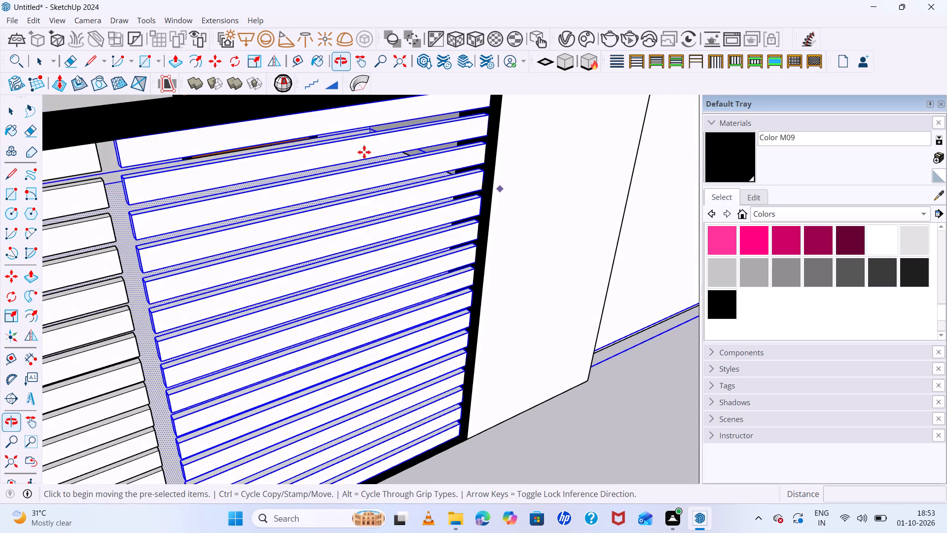
scroll(348, 150, "down", 7)
left_click(430, 114)
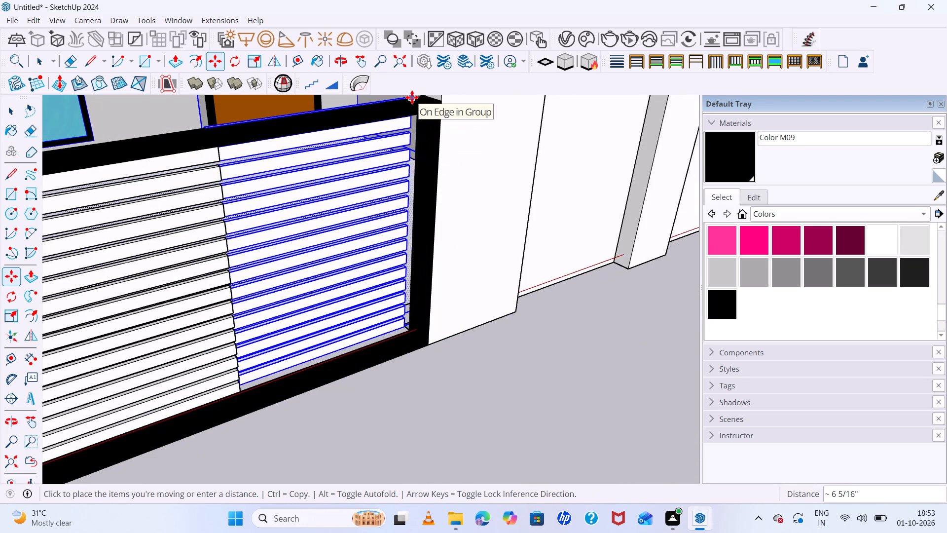
left_click(419, 105)
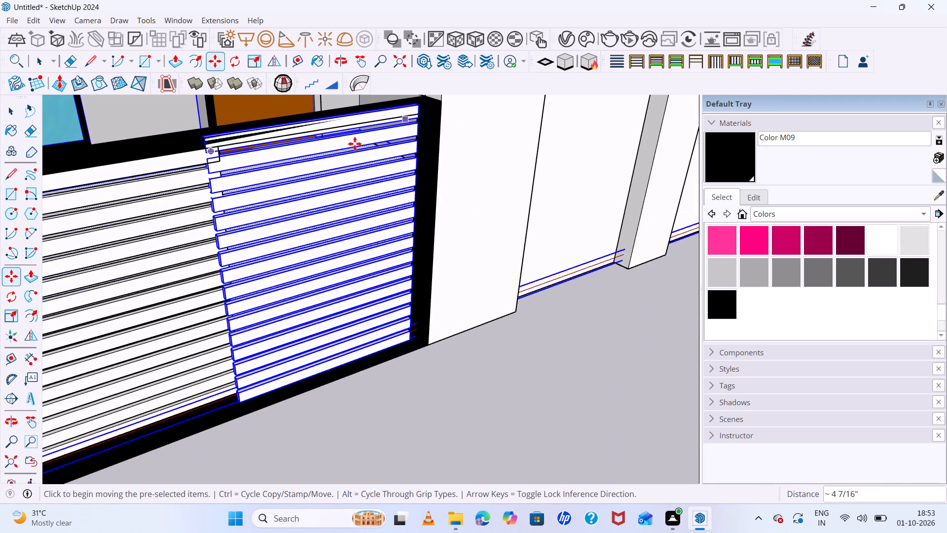
Move the selected strips about 6 5/8" by the top strip's outer corner, deeper into the upper corner of the gate frame.
scroll(343, 148, "down", 6)
middle_click_drag(339, 152, 318, 316)
scroll(393, 152, "up", 5)
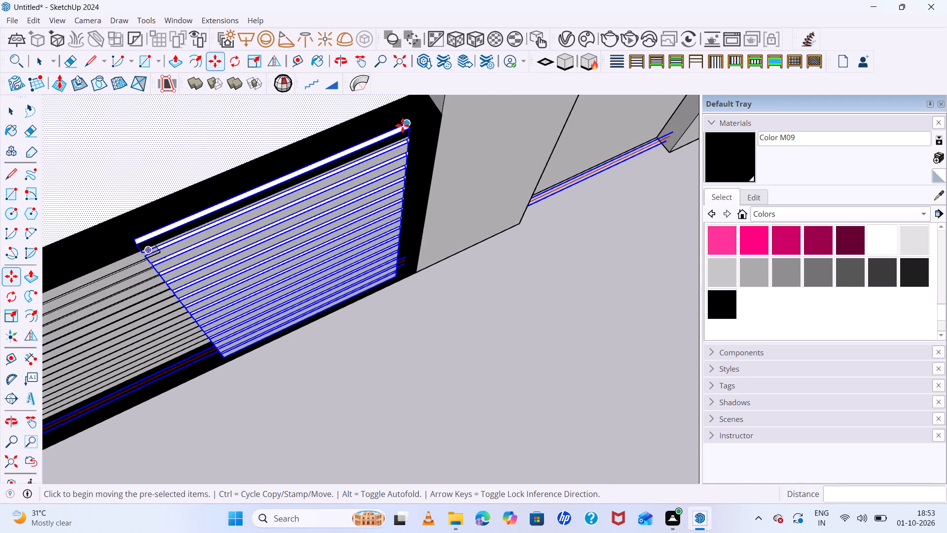
left_click(408, 125)
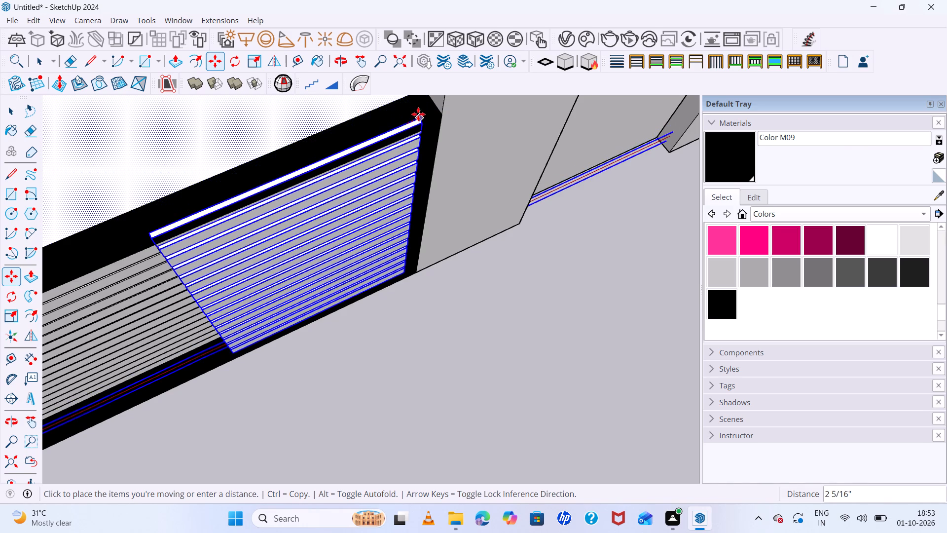
left_click(420, 104)
Move the selected strips about 3 15/16" by the bottom strip's outer corner, aligning it with the frame's lower inner corner.
scroll(356, 138, "down", 4)
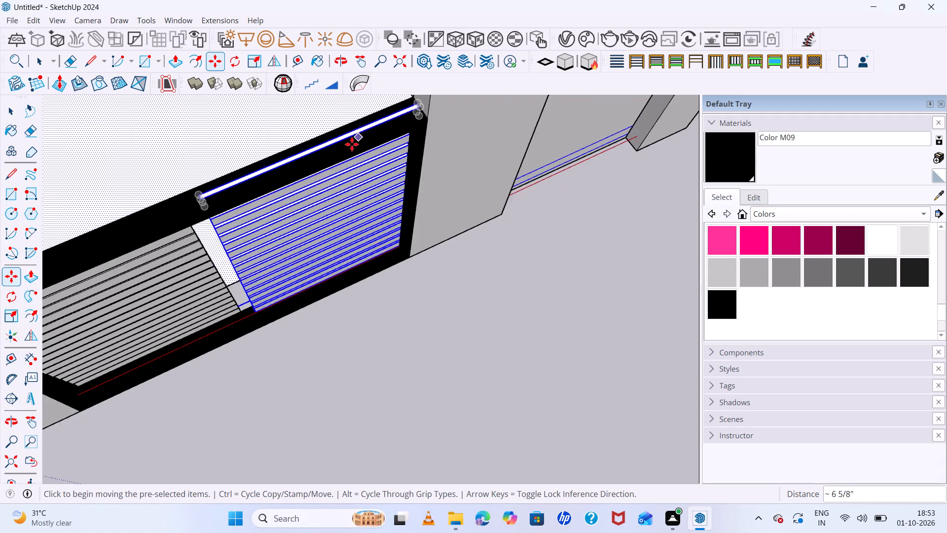
scroll(352, 144, "down", 3)
middle_click_drag(363, 166, 316, 54)
scroll(441, 296, "up", 7)
scroll(389, 254, "up", 4)
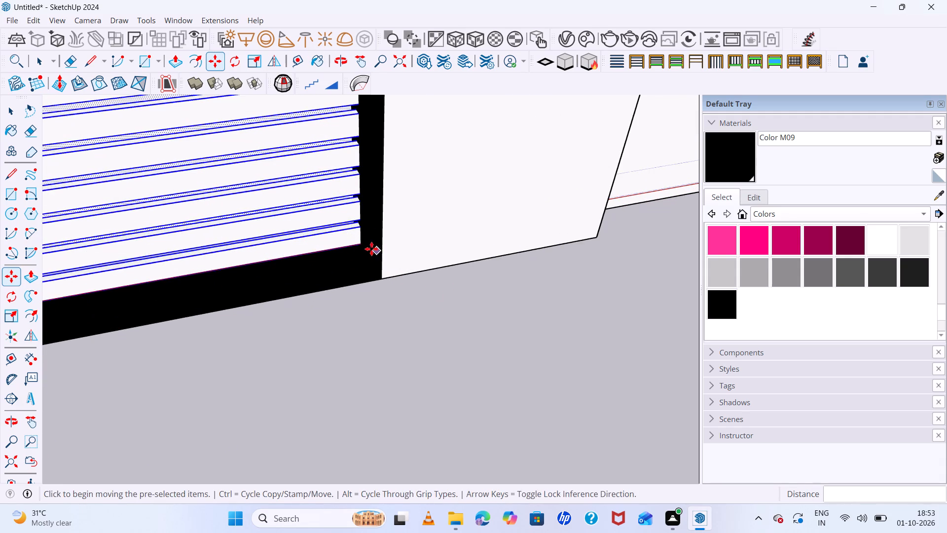
left_click(362, 246)
scroll(349, 239, "up", 4)
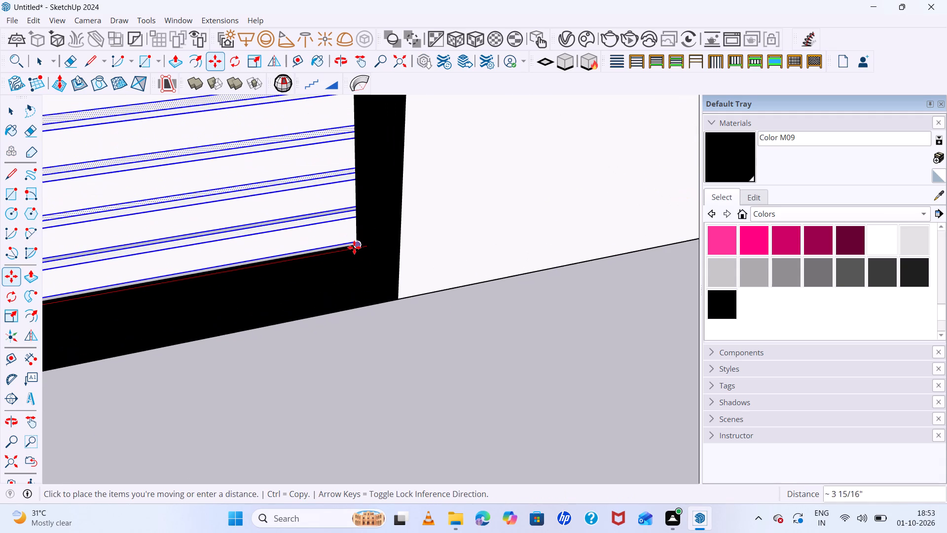
left_click(354, 250)
scroll(360, 248, "down", 5)
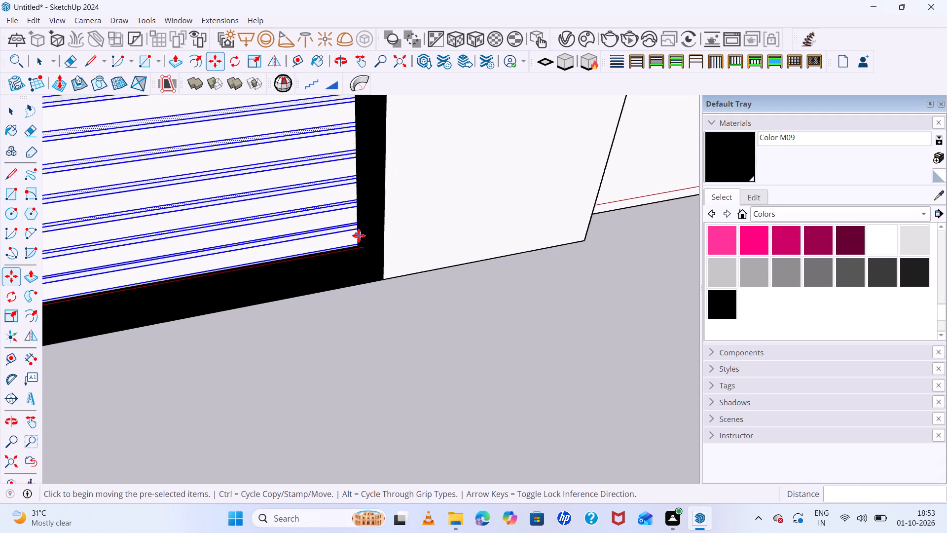
scroll(362, 228, "down", 14)
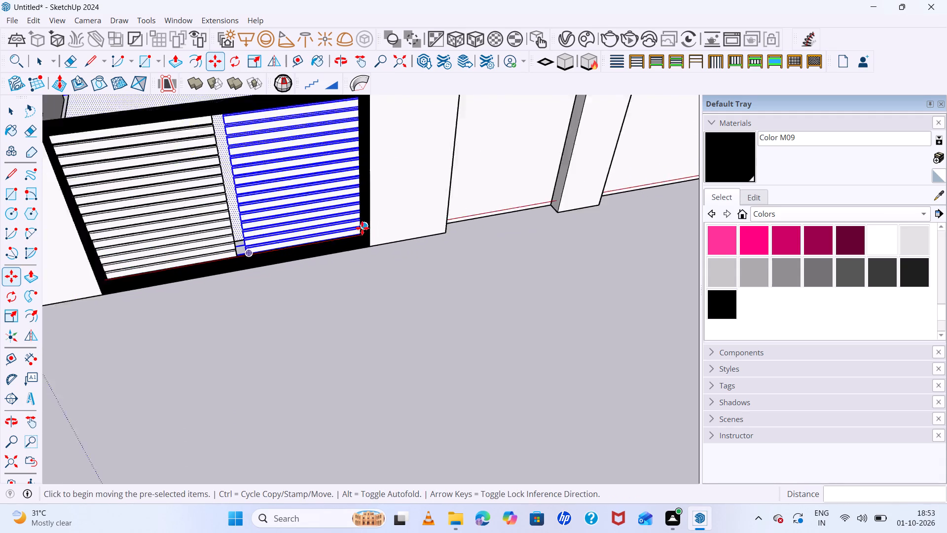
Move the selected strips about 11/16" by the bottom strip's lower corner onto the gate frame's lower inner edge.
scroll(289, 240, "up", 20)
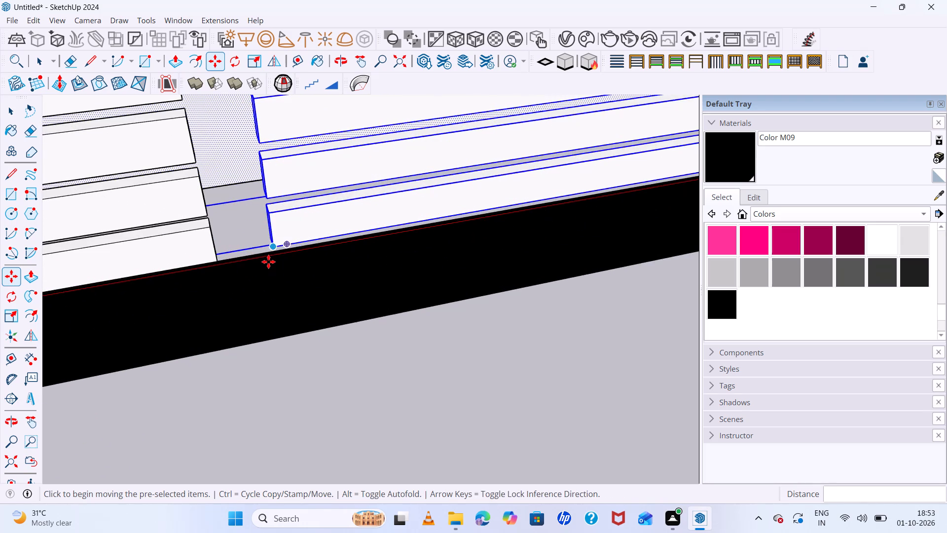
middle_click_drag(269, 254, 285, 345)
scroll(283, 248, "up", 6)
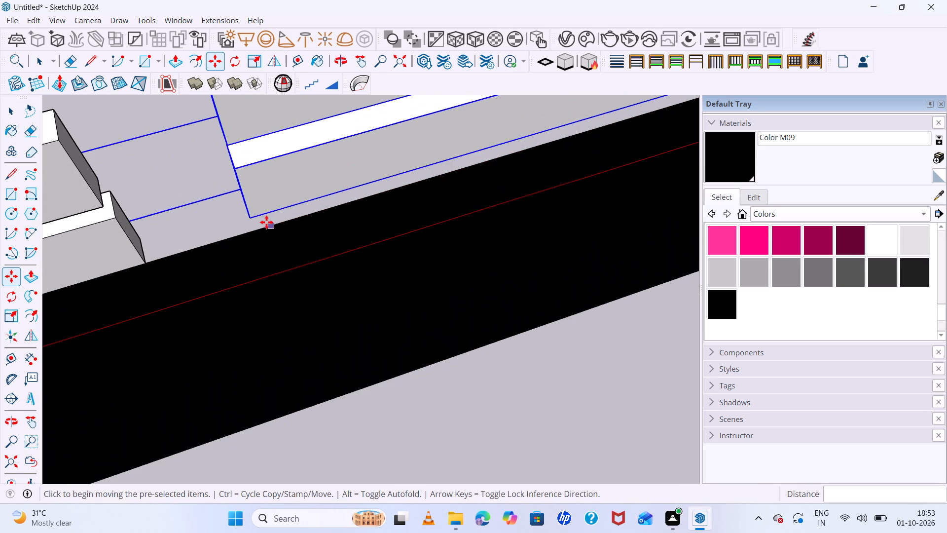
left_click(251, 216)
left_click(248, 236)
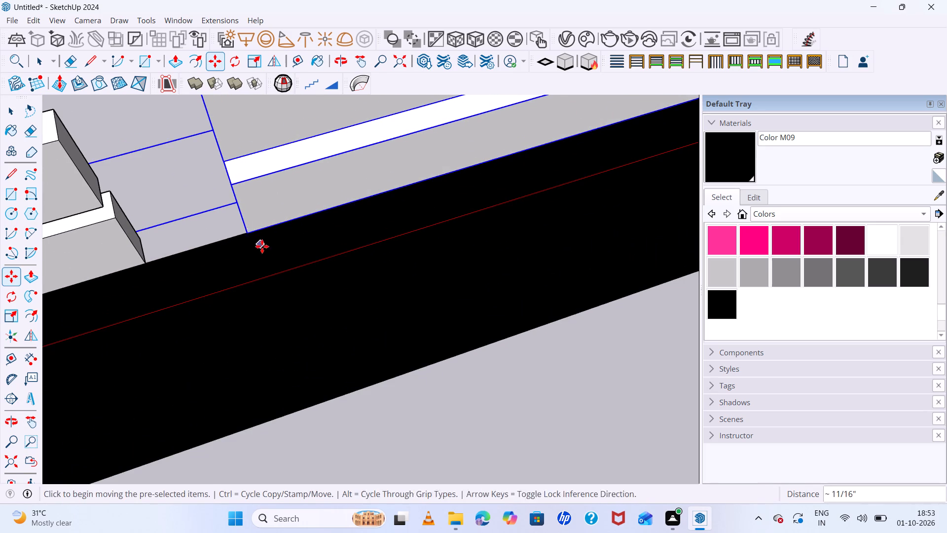
Examine the gate strips from the front and below, and check the whole house model from several sides.
scroll(267, 255, "down", 20)
scroll(267, 255, "down", 9)
scroll(391, 316, "down", 1)
middle_click_drag(375, 253, 345, 158)
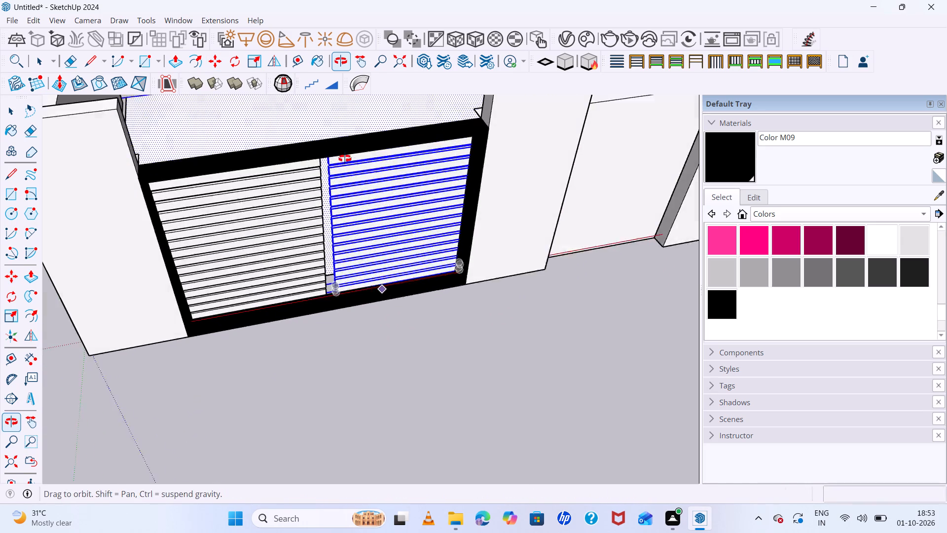
middle_click_drag(345, 158, 335, 125)
middle_click_drag(371, 249, 345, 128)
scroll(346, 135, "up", 1)
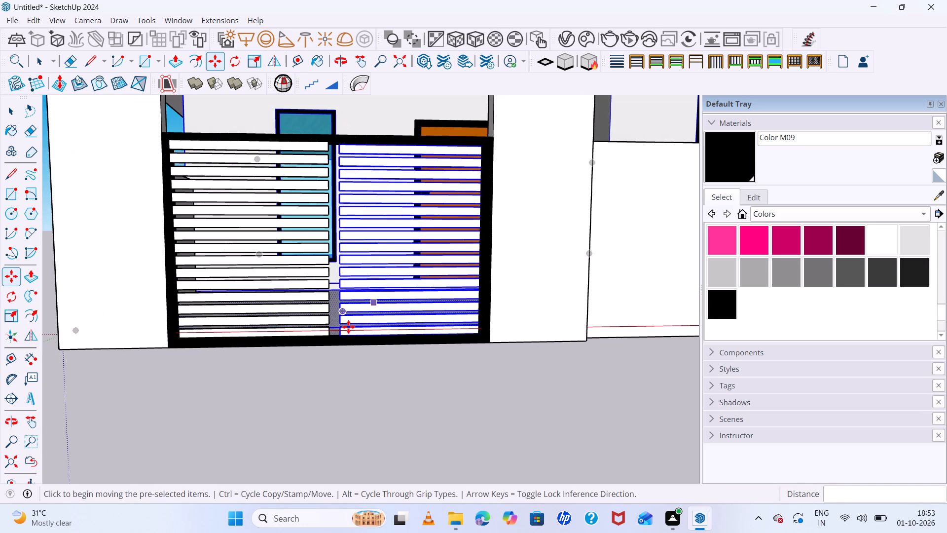
scroll(345, 329, "up", 6)
middle_click_drag(345, 329, 446, 392)
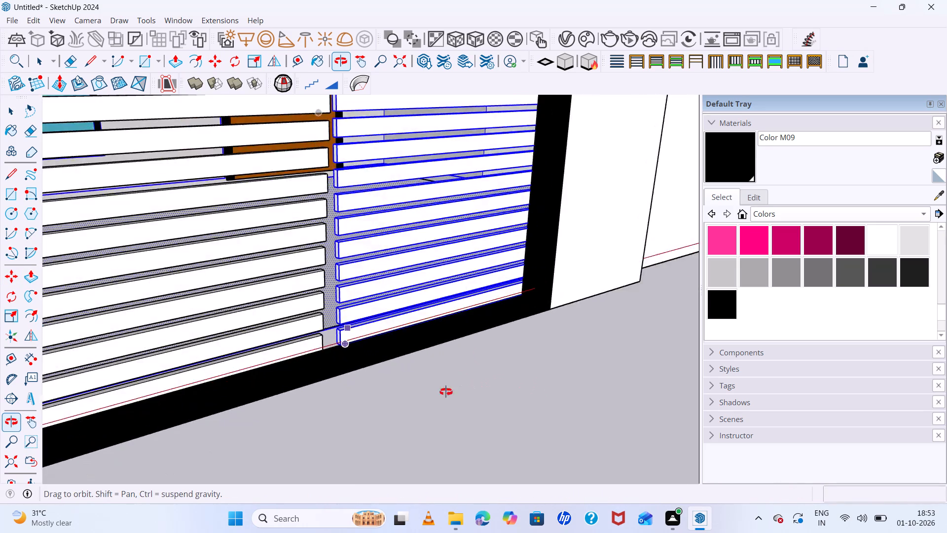
middle_click_drag(446, 392, 366, 486)
scroll(301, 273, "down", 14)
scroll(318, 272, "up", 1)
middle_click_drag(318, 272, 299, 459)
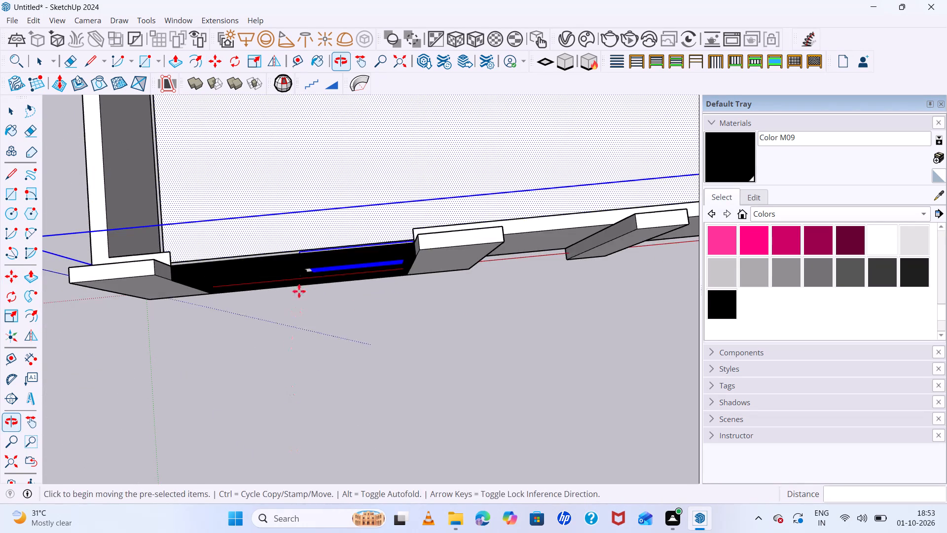
middle_click_drag(299, 281, 325, 434)
scroll(326, 332, "down", 18)
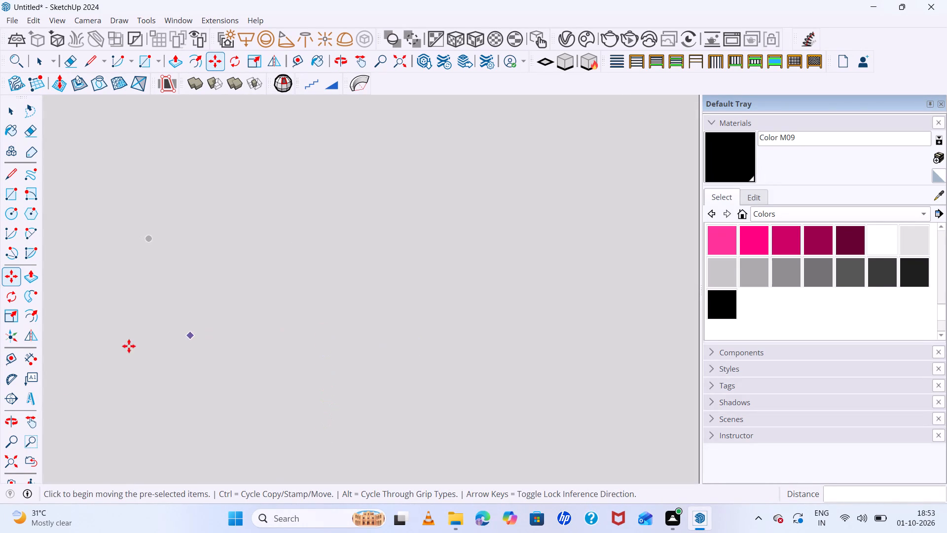
left_click(16, 465)
scroll(193, 393, "down", 8)
middle_click_drag(250, 376, 251, 376)
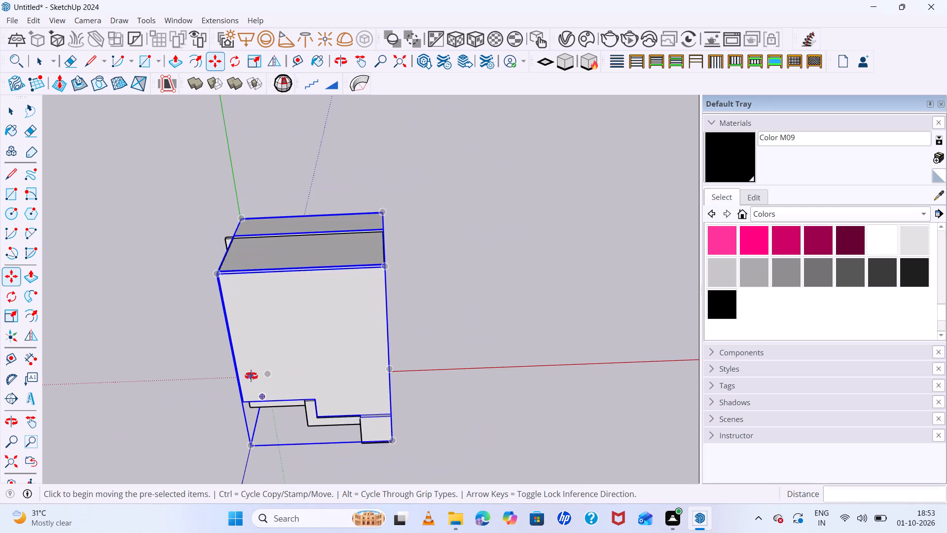
middle_click_drag(251, 376, 571, 368)
middle_click_drag(357, 318, 505, 221)
middle_click_drag(275, 309, 632, 294)
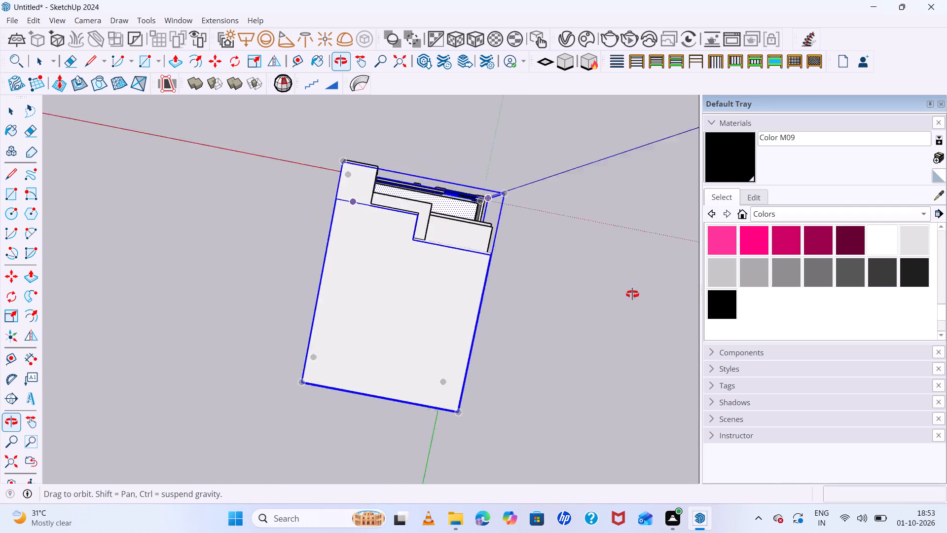
middle_click_drag(632, 294, 85, 279)
middle_click_drag(415, 304, 27, 172)
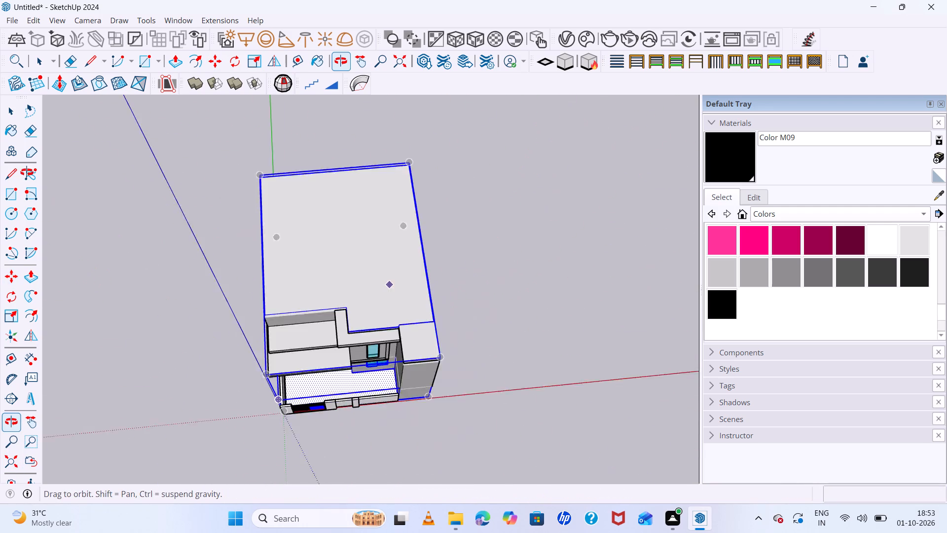
middle_click_drag(27, 172, 26, 170)
Delete the current selection, made up of the strips in the gate's second half and the ground-floor walls and windows.
scroll(340, 402, "up", 1)
middle_click_drag(340, 402, 306, 253)
scroll(287, 418, "up", 16)
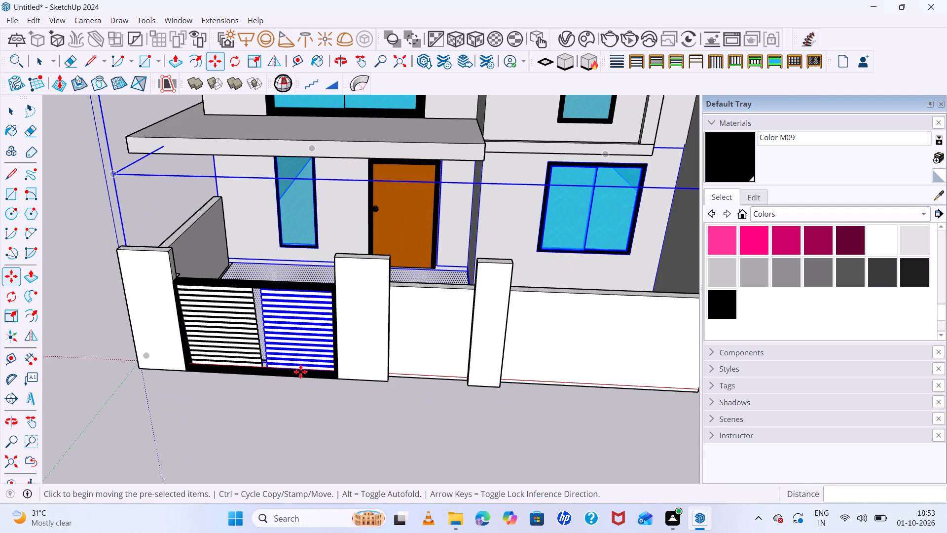
key("Delete")
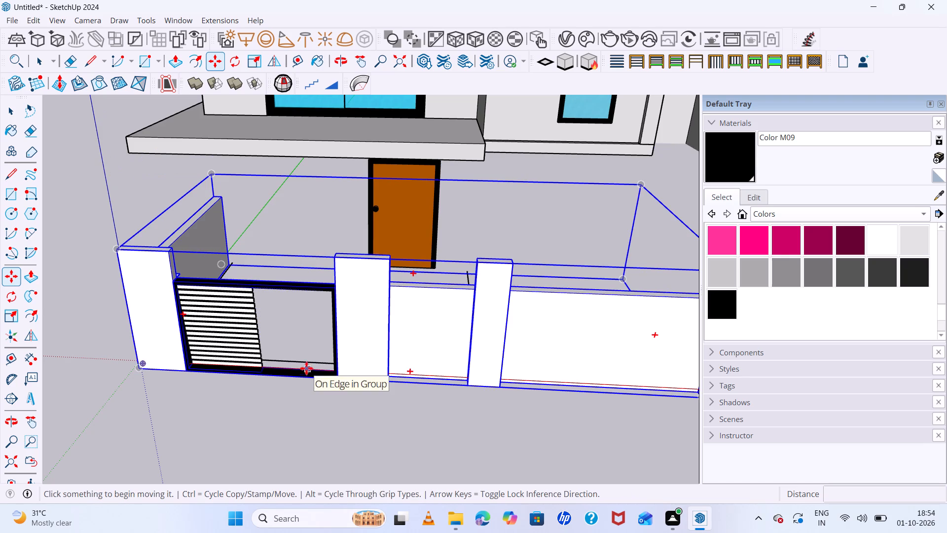
key("space")
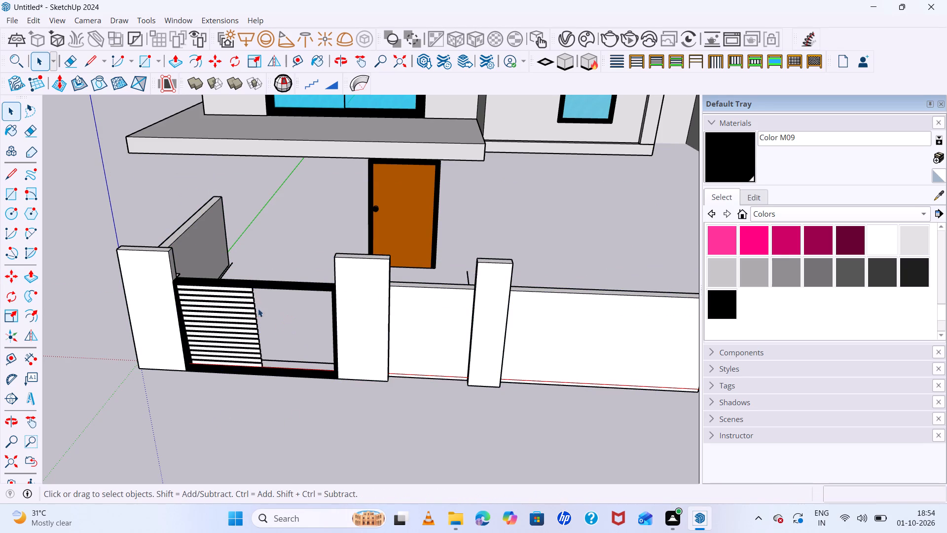
Open the boundary wall group and select all strips in the gate's remaining filled half for the Flip tool.
scroll(256, 342, "up", 6)
middle_click_drag(256, 342, 256, 257)
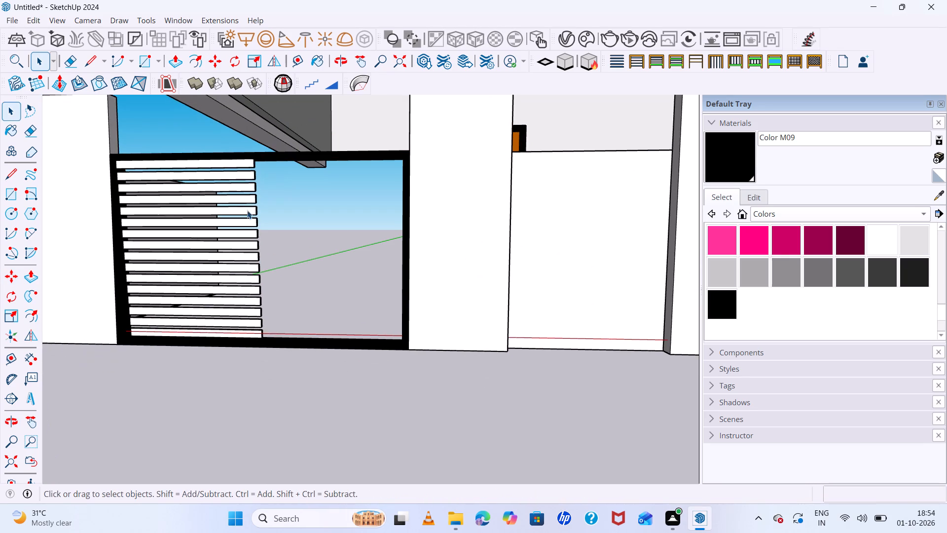
left_click_drag(248, 166, 225, 286)
left_click_drag(225, 286, 218, 332)
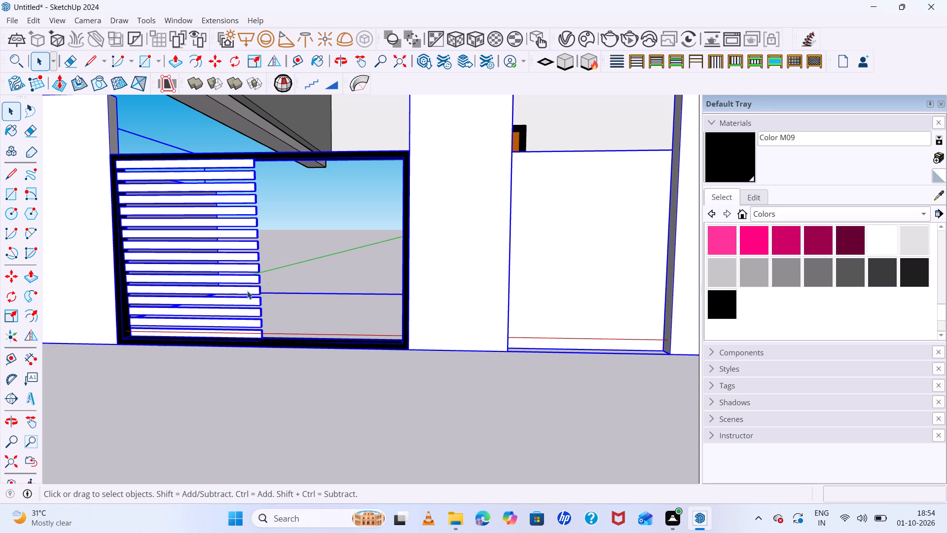
double_click(263, 268)
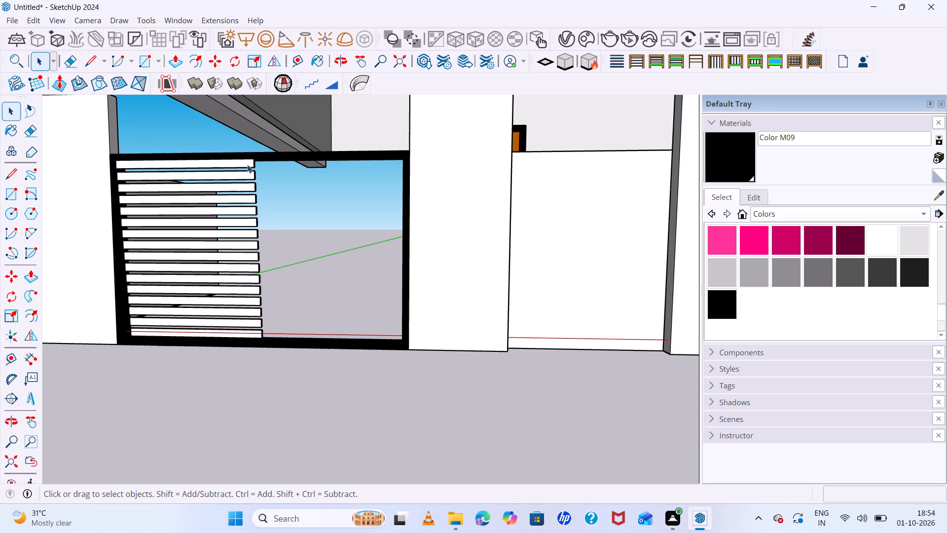
left_click_drag(247, 164, 236, 332)
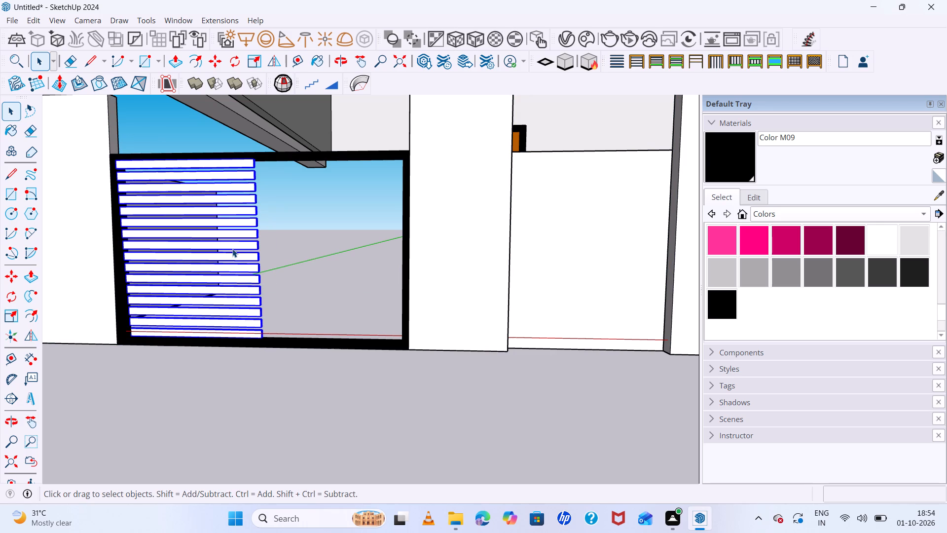
left_click(38, 339)
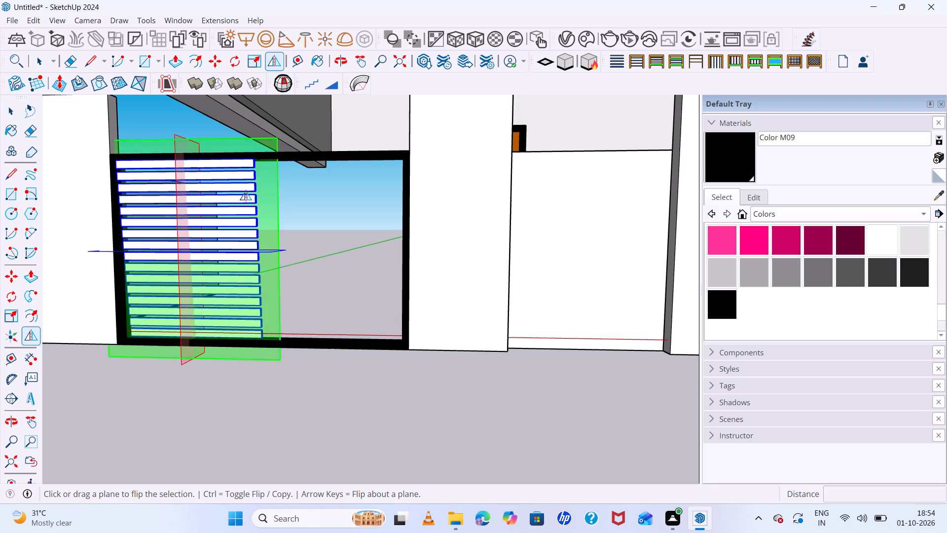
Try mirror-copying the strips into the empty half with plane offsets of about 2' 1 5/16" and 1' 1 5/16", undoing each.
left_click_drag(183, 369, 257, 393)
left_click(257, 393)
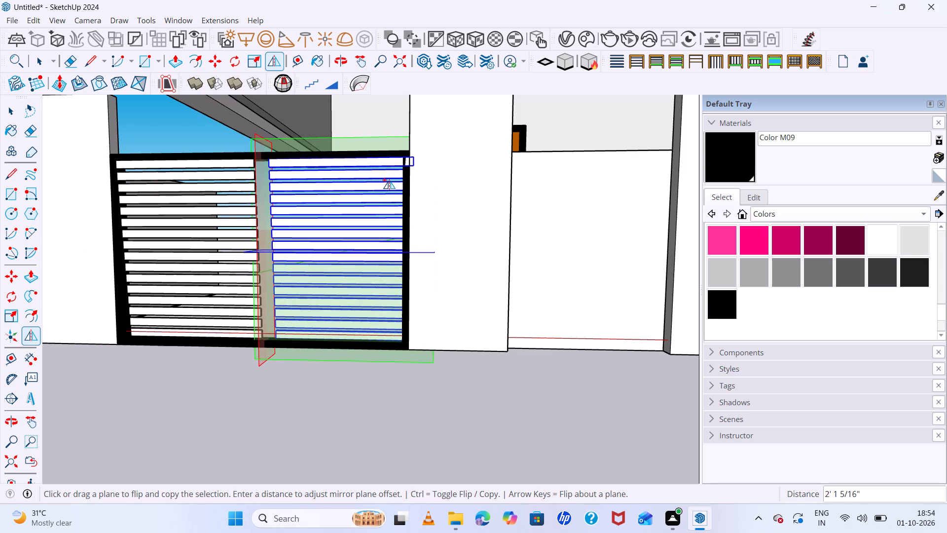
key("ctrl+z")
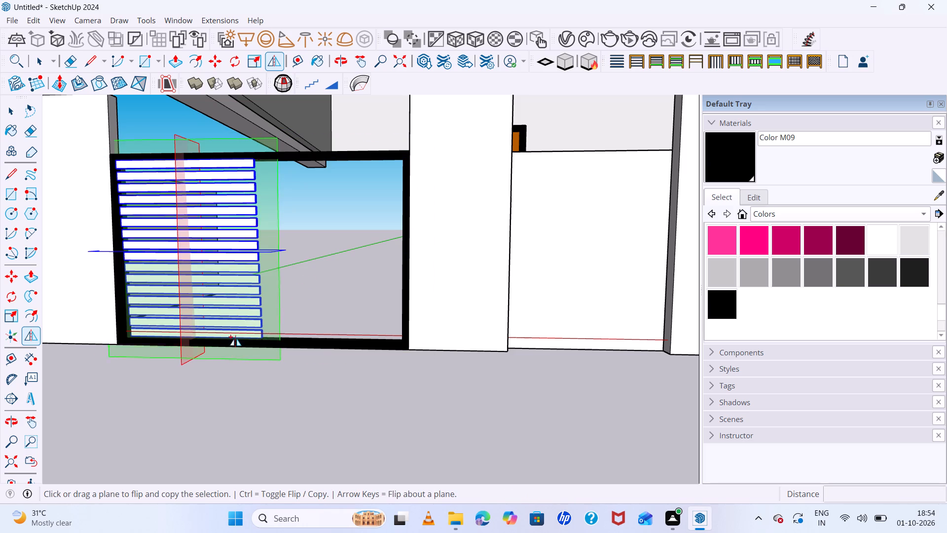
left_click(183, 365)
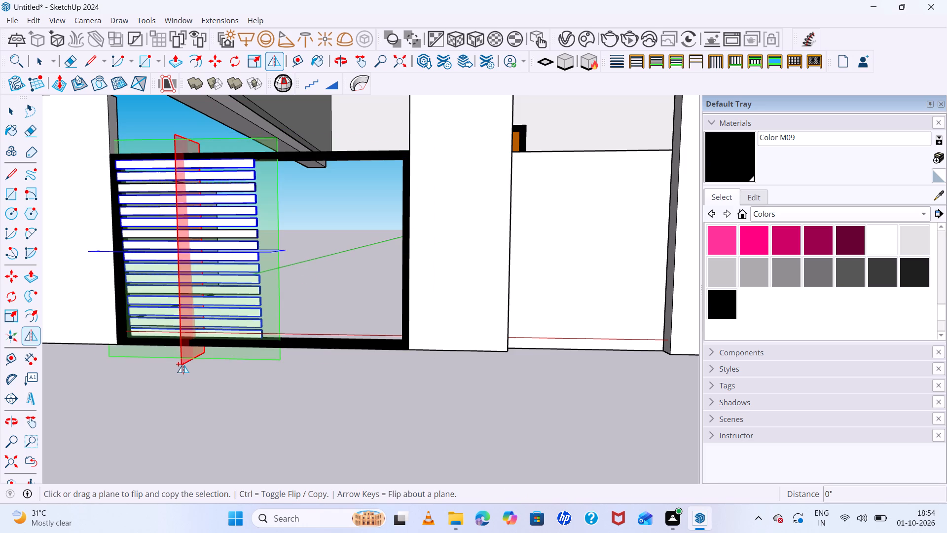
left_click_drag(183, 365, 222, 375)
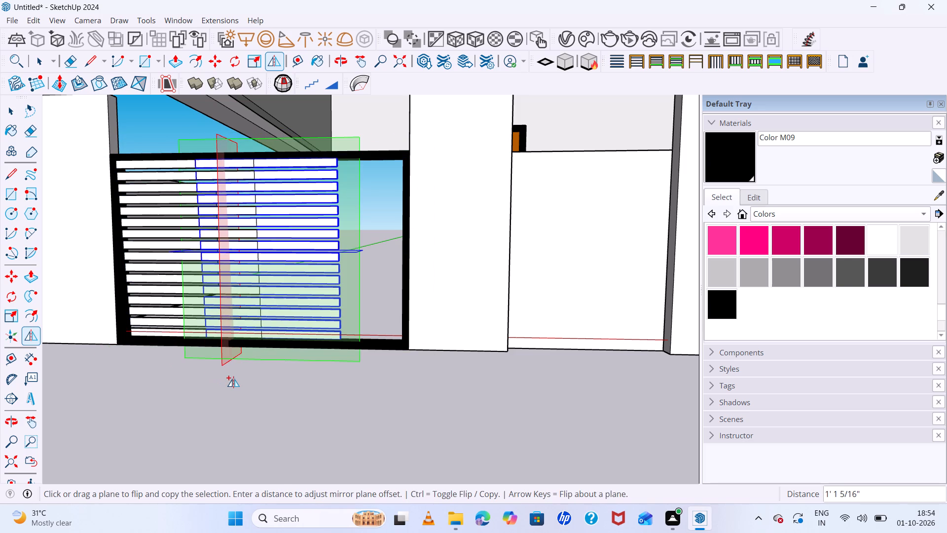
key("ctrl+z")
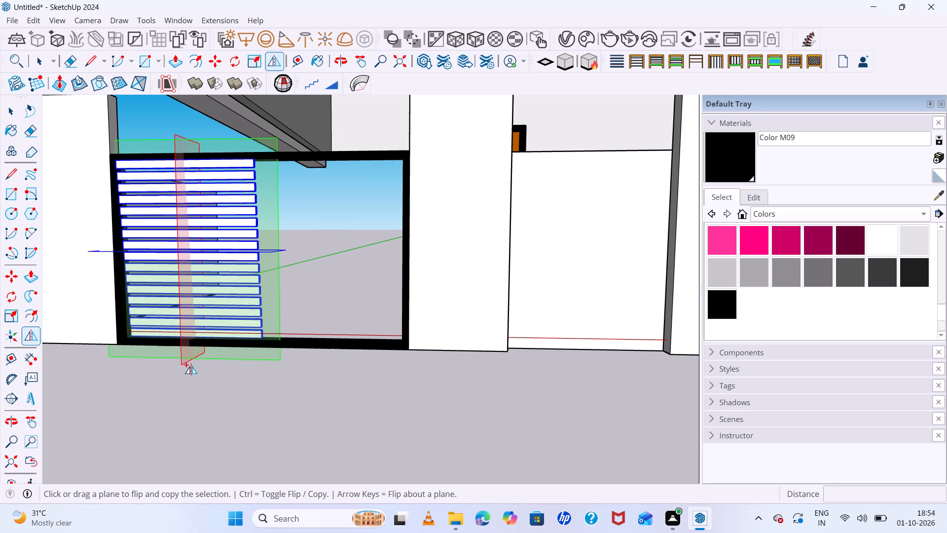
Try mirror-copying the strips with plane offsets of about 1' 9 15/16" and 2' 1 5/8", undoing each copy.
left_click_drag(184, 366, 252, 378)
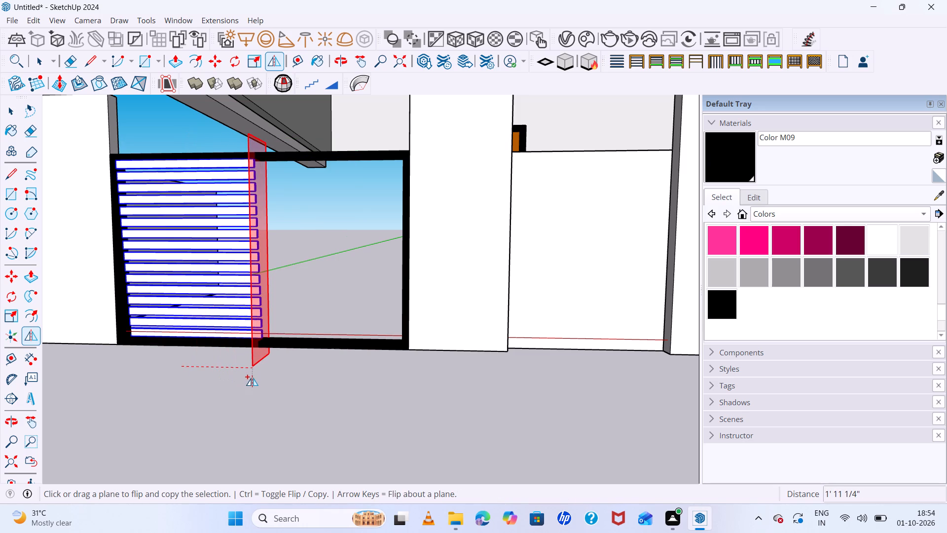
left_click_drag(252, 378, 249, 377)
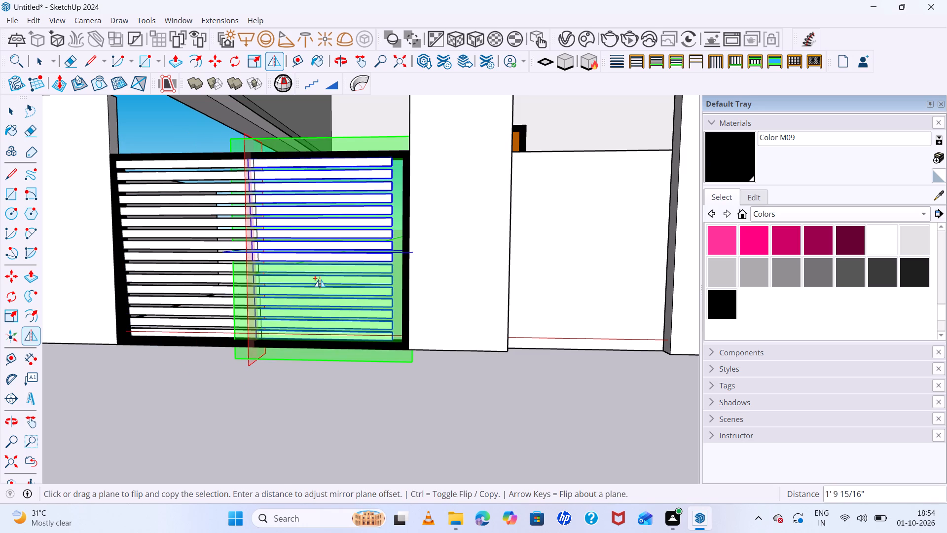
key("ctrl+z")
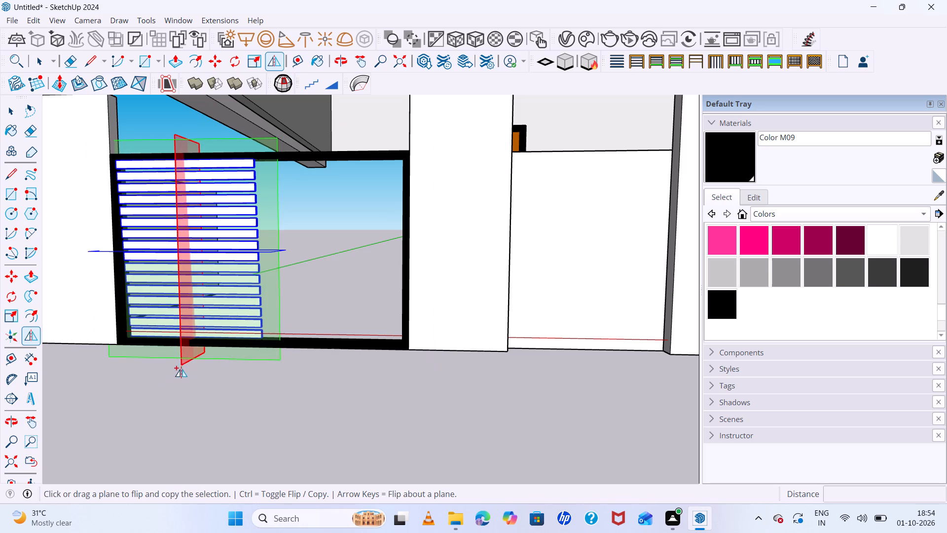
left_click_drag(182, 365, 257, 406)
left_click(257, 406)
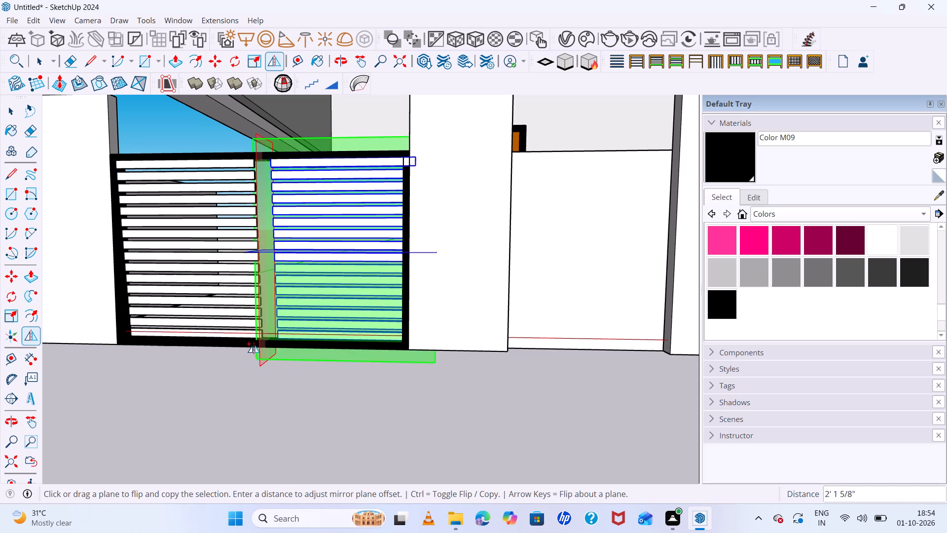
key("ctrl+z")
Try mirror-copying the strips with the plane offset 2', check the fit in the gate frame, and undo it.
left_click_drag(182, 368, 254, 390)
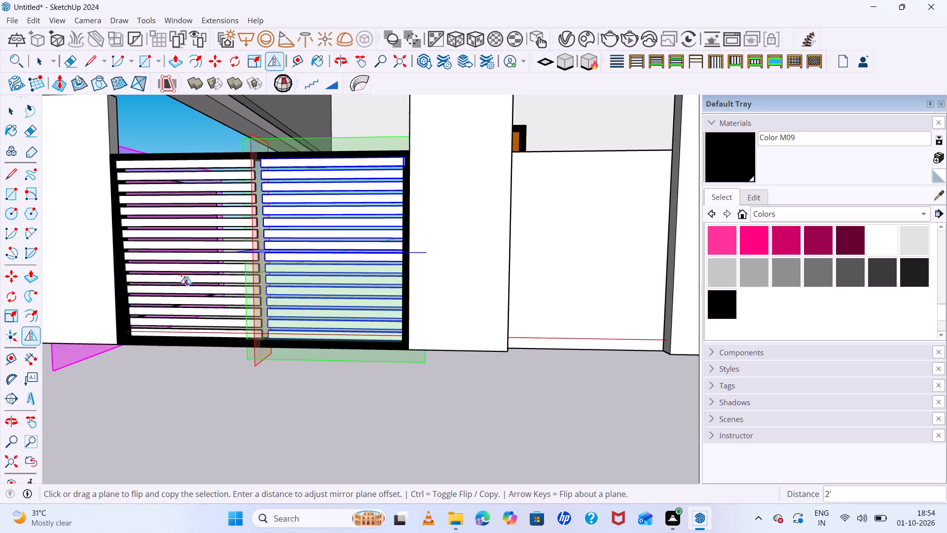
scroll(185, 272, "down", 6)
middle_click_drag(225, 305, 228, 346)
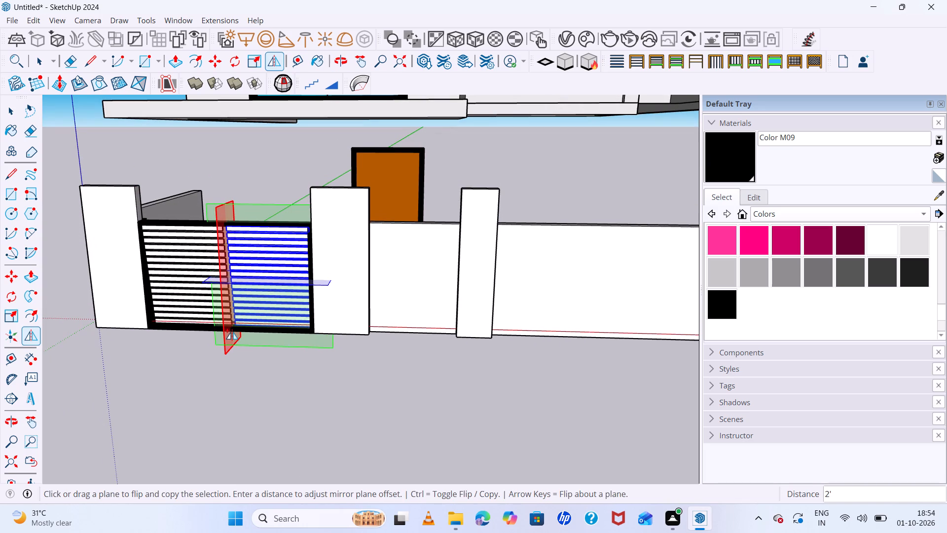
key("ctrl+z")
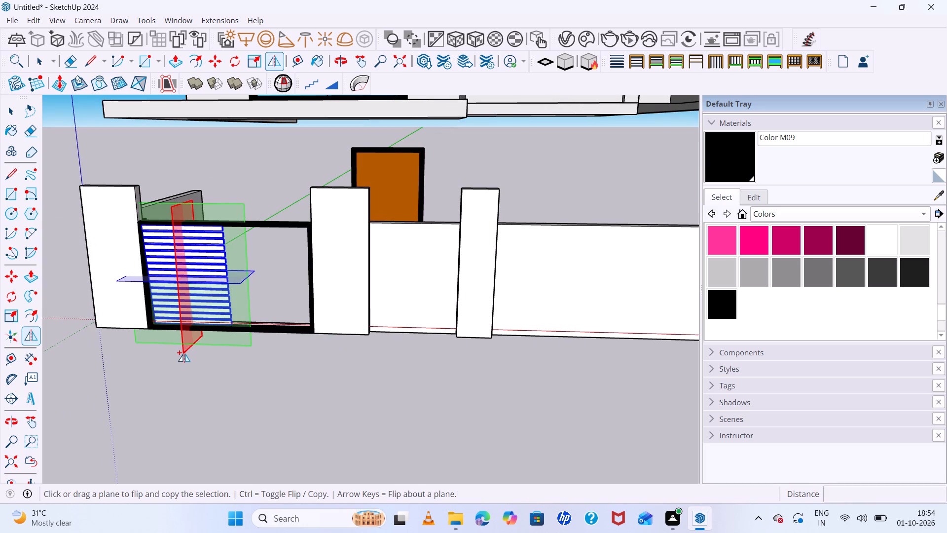
Mirror-copy the selected strips into the gate's empty half with the plane offset about 1' 10 7/16" and check the fit.
left_click_drag(182, 353, 229, 365)
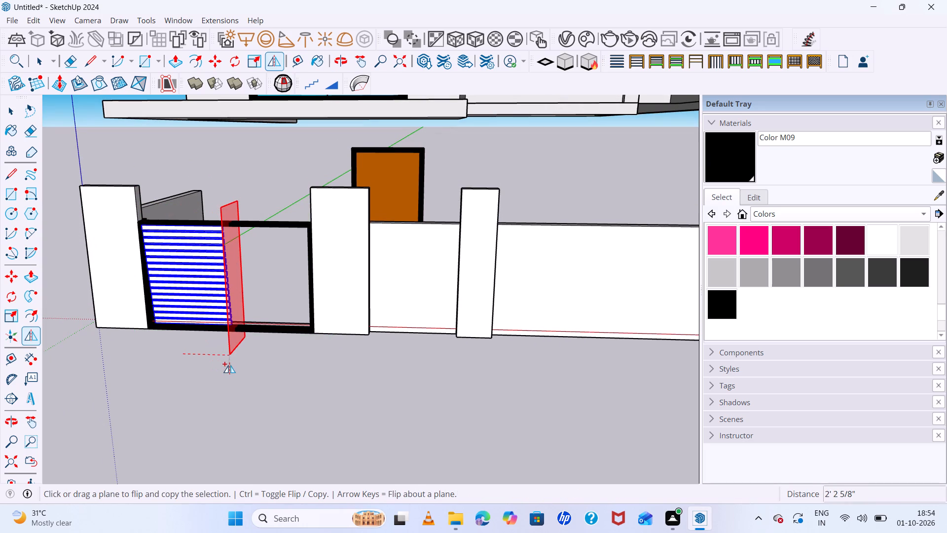
left_click_drag(229, 365, 222, 366)
scroll(218, 358, "down", 5)
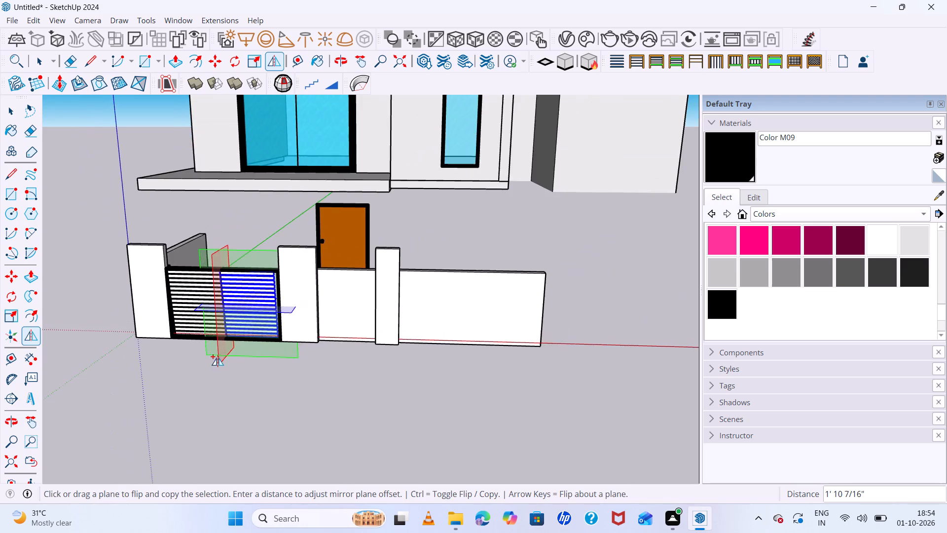
middle_click_drag(218, 357, 217, 272)
scroll(272, 242, "up", 5)
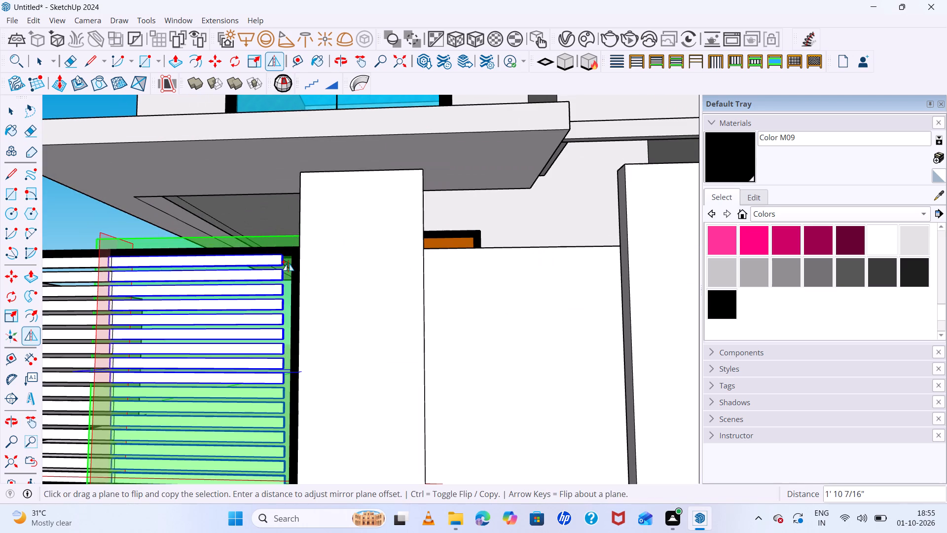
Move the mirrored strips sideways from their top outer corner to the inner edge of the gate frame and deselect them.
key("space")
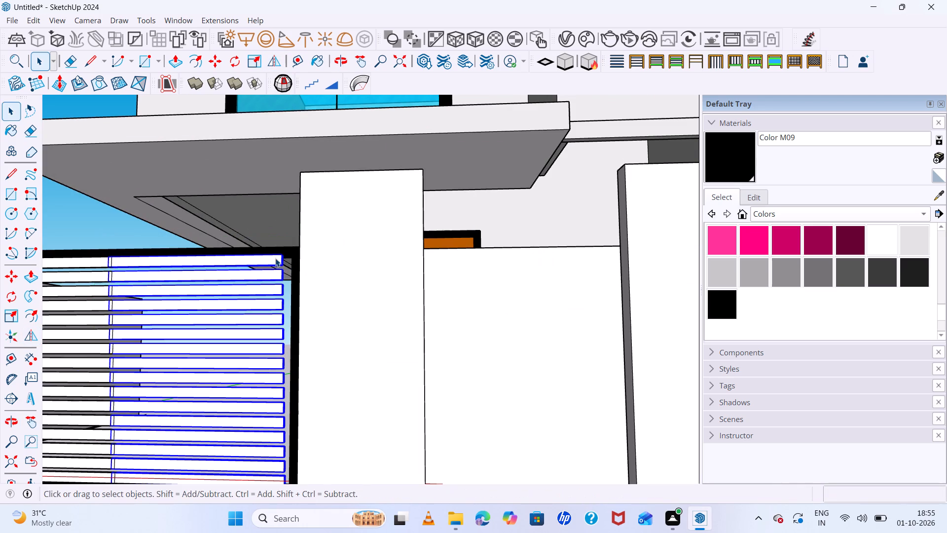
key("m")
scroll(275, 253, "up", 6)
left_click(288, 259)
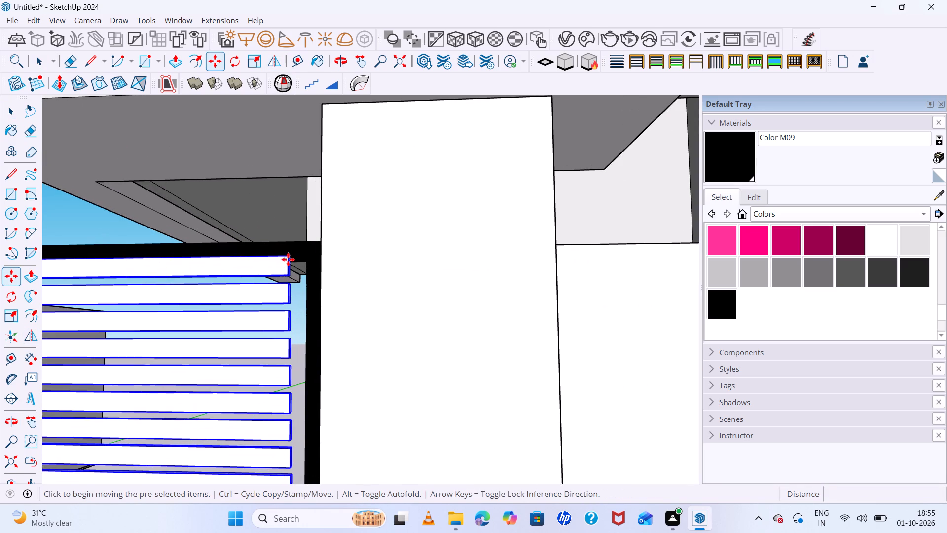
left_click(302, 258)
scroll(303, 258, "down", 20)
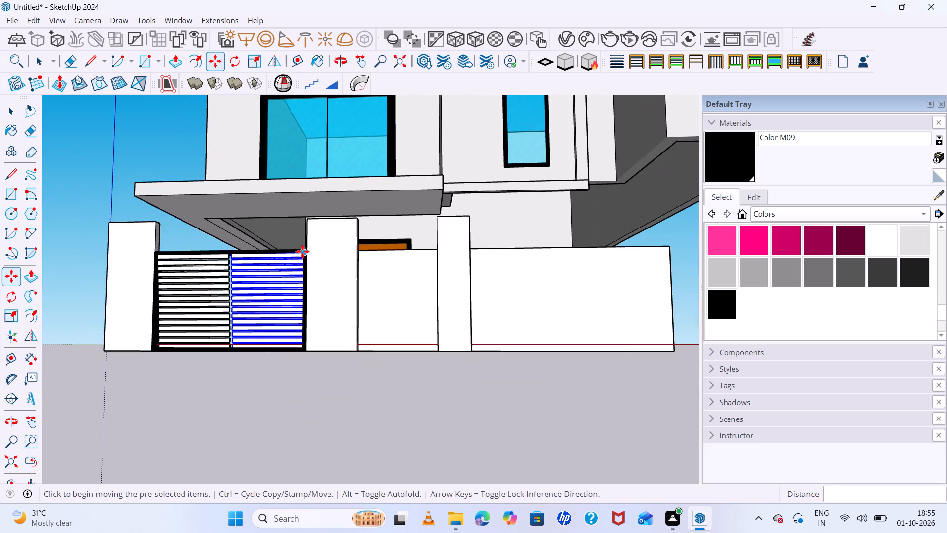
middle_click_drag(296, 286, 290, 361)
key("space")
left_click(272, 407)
Check the whole house and undo the recent edits to restore its missing ground-floor walls and windows.
scroll(269, 377, "down", 5)
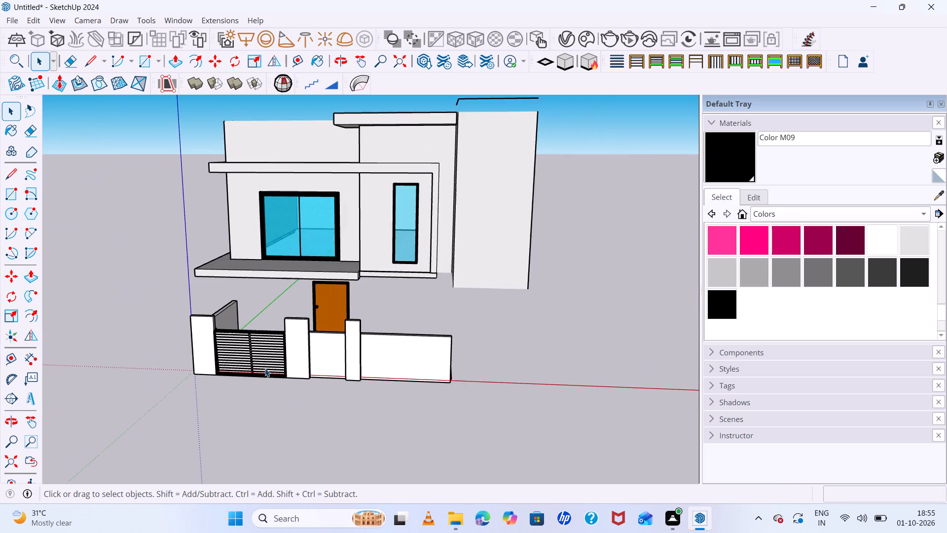
scroll(265, 368, "down", 9)
scroll(281, 367, "up", 1)
middle_click_drag(280, 353, 247, 177)
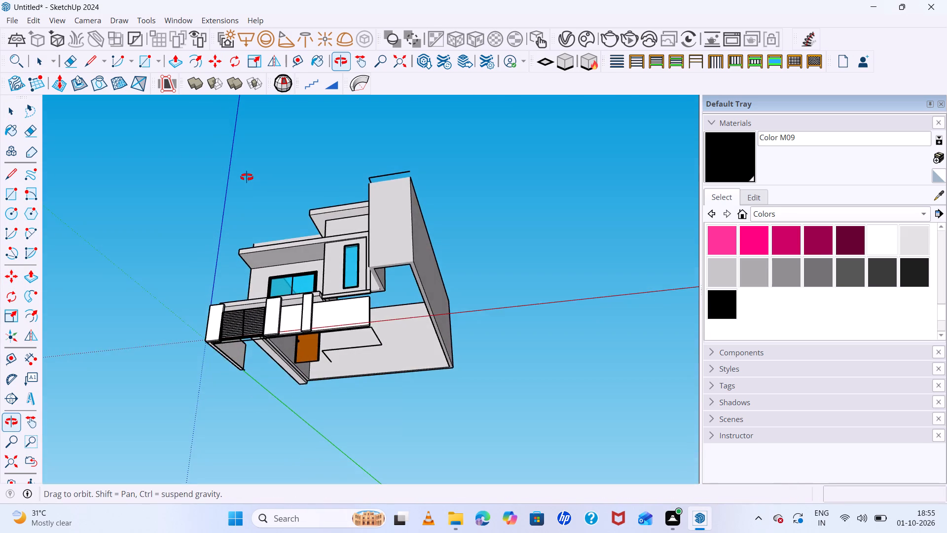
middle_click_drag(247, 177, 262, 317)
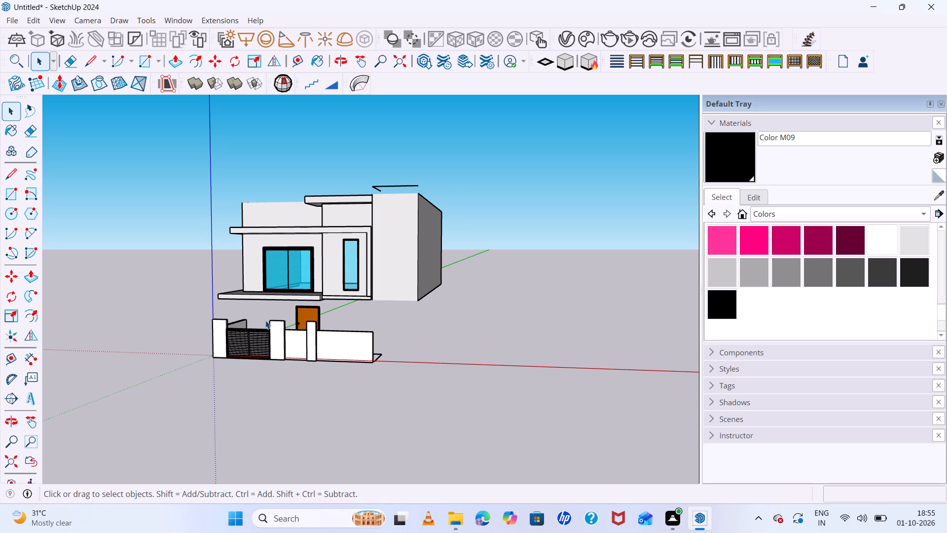
key("ctrl+z")
key("ctrl+z")
key("ctrl+z")
key("ctrl+z")
key("ctrl+z")
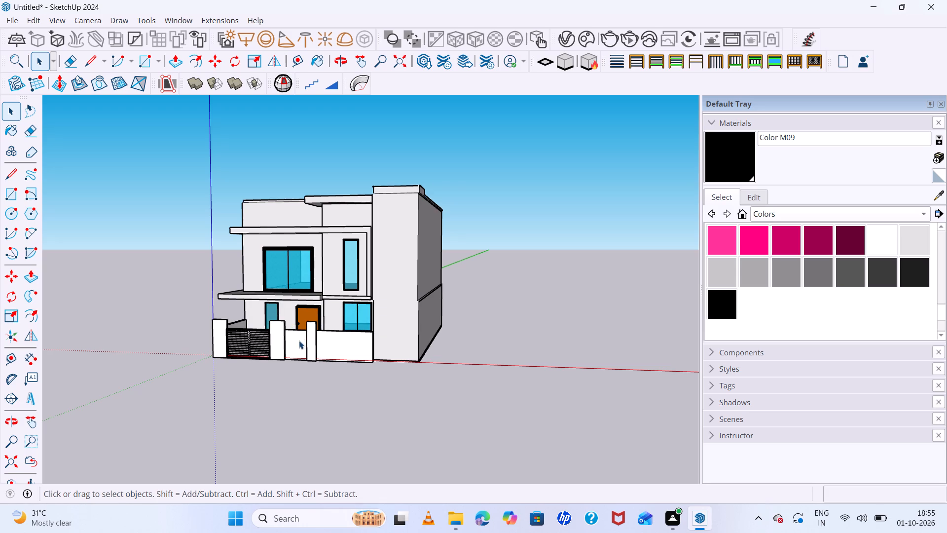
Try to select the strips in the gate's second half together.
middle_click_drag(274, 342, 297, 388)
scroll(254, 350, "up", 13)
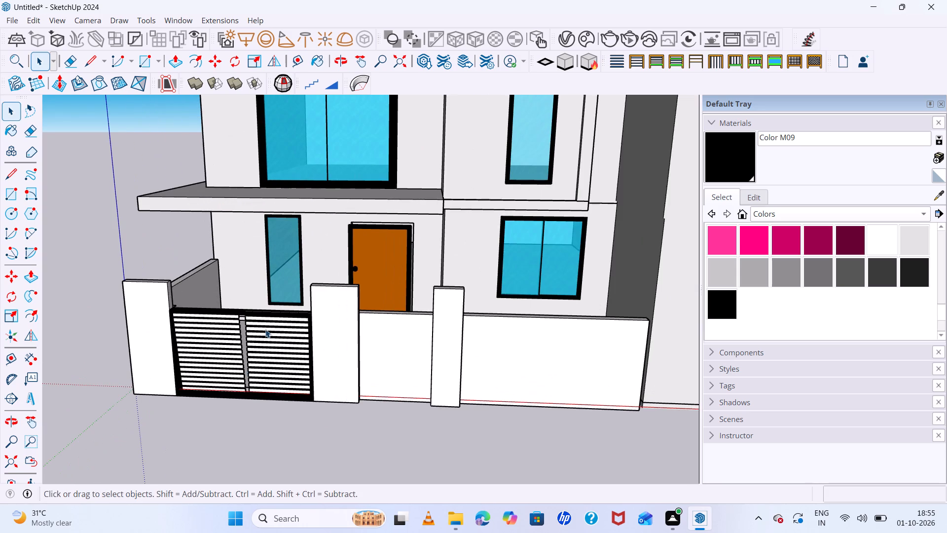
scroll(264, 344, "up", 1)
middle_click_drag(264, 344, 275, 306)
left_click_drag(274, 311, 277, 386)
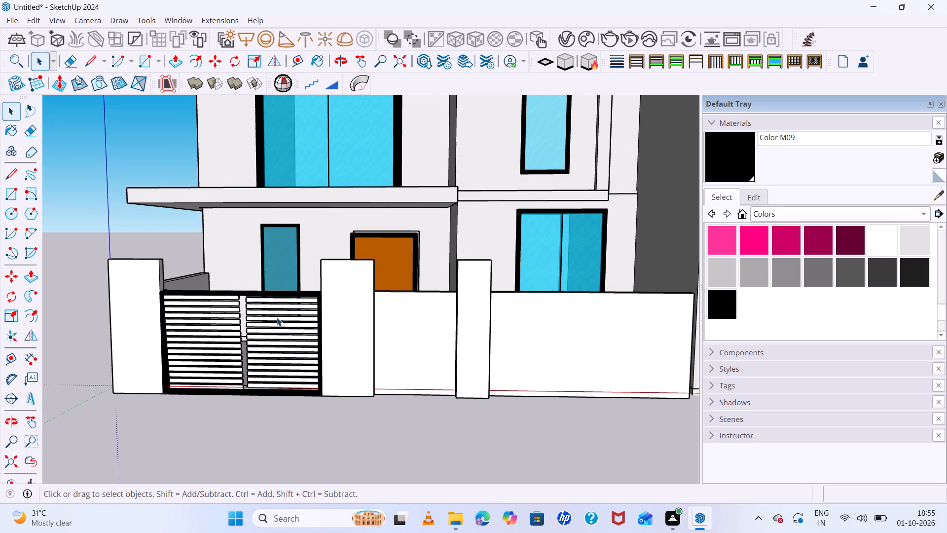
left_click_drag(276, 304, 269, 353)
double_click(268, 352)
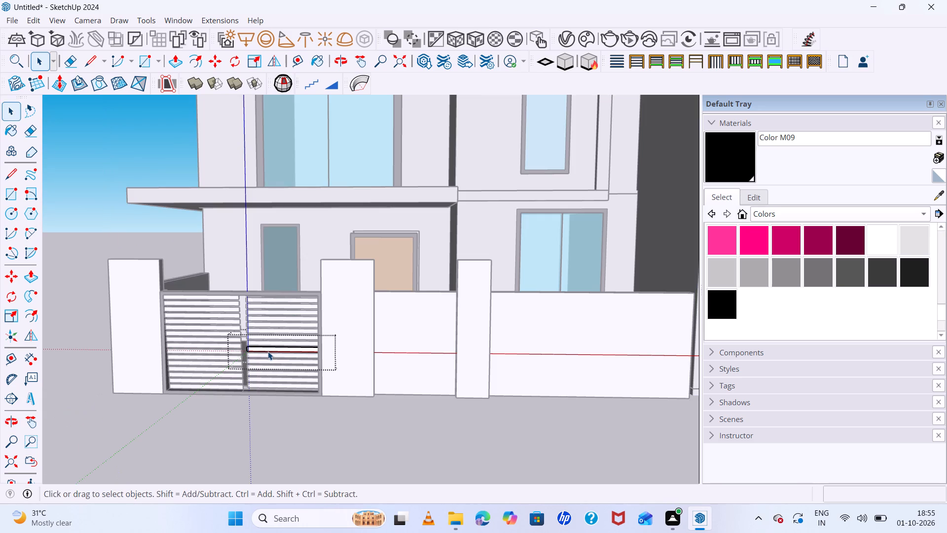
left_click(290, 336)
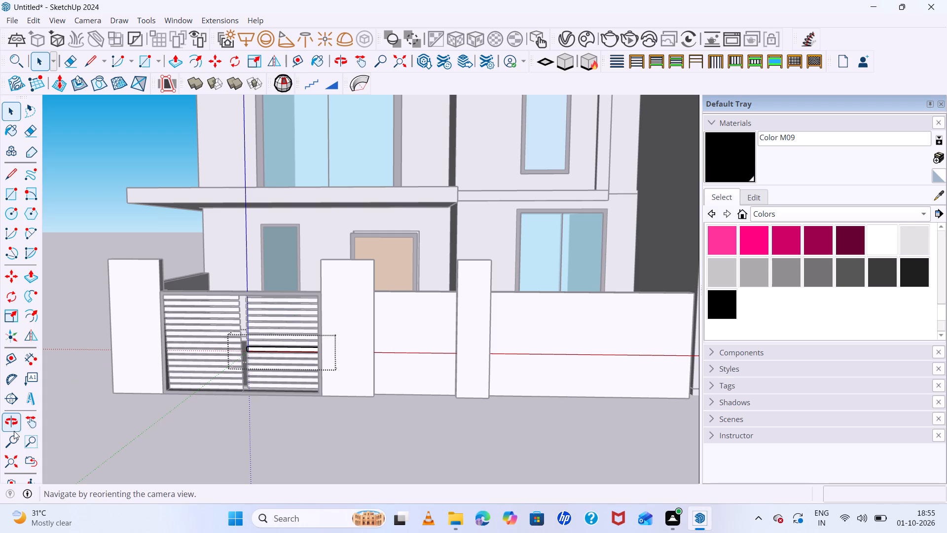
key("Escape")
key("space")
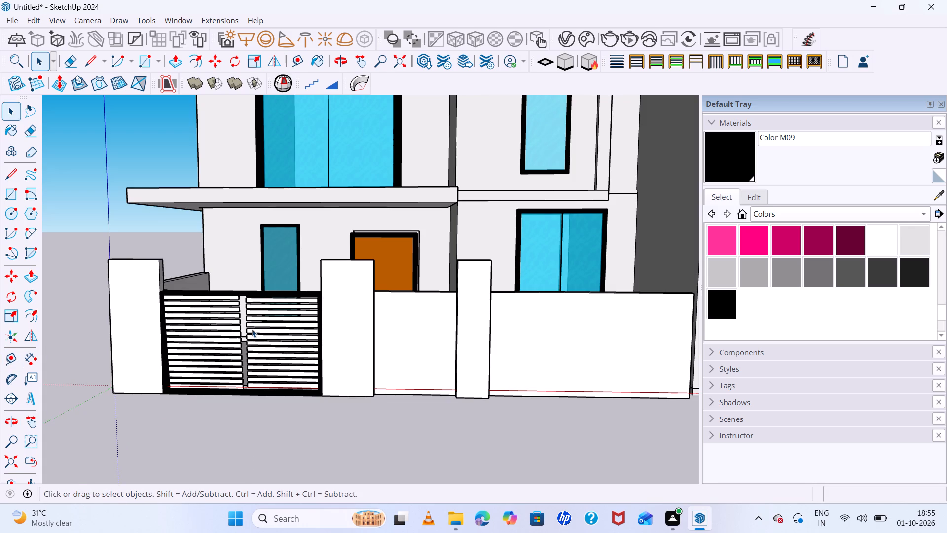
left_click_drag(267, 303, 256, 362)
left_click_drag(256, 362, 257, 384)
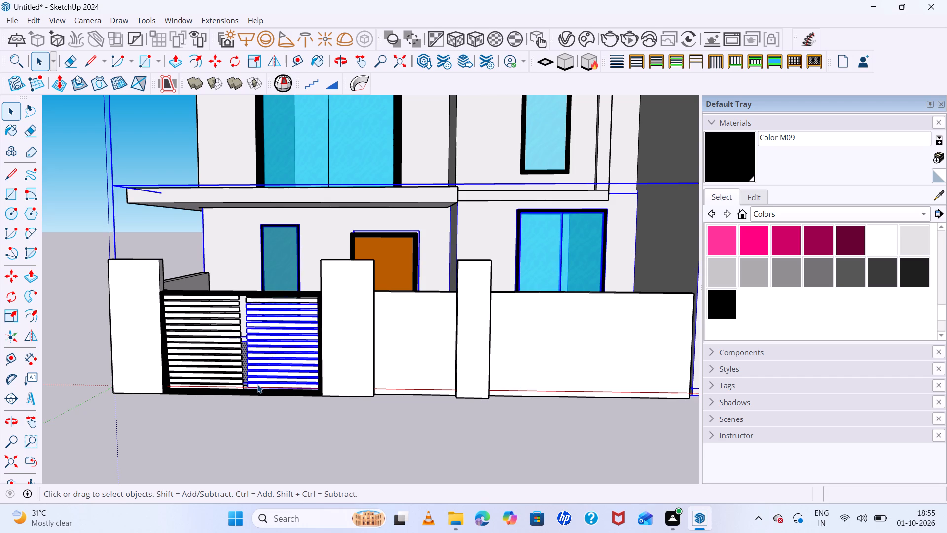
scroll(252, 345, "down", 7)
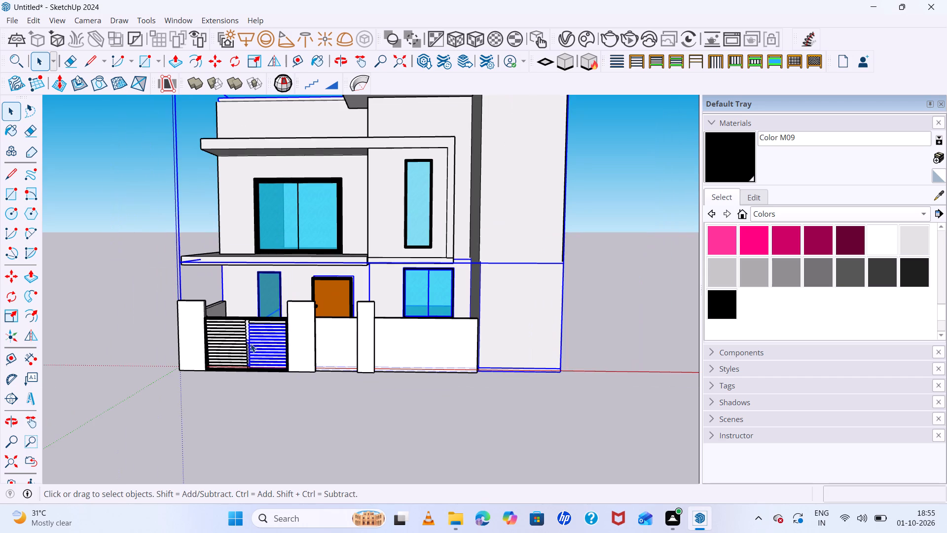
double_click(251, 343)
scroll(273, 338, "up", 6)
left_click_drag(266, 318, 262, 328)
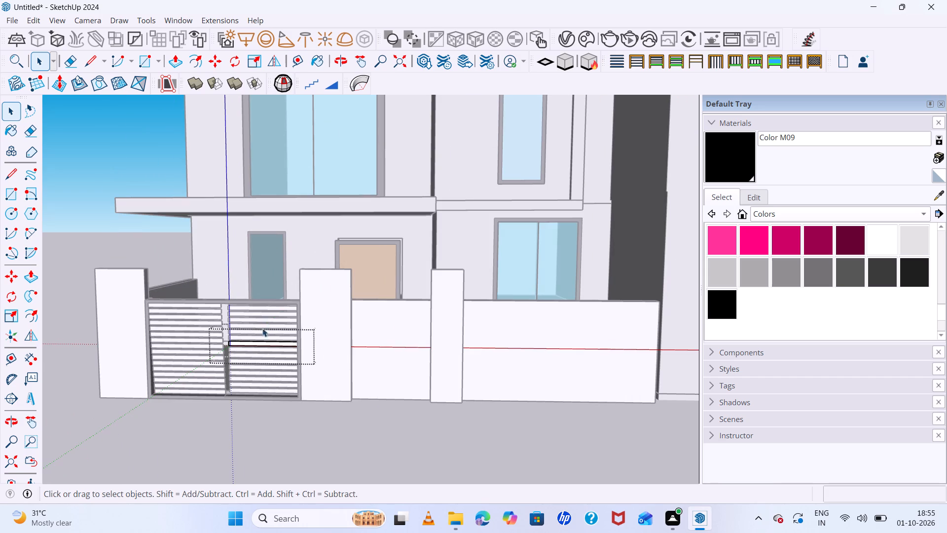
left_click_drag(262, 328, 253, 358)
Clear the gate's second half by undoing the strip copies and deleting the single remaining top strip.
key("ctrl+z")
key("ctrl+z")
key("ctrl+z")
key("ctrl+z")
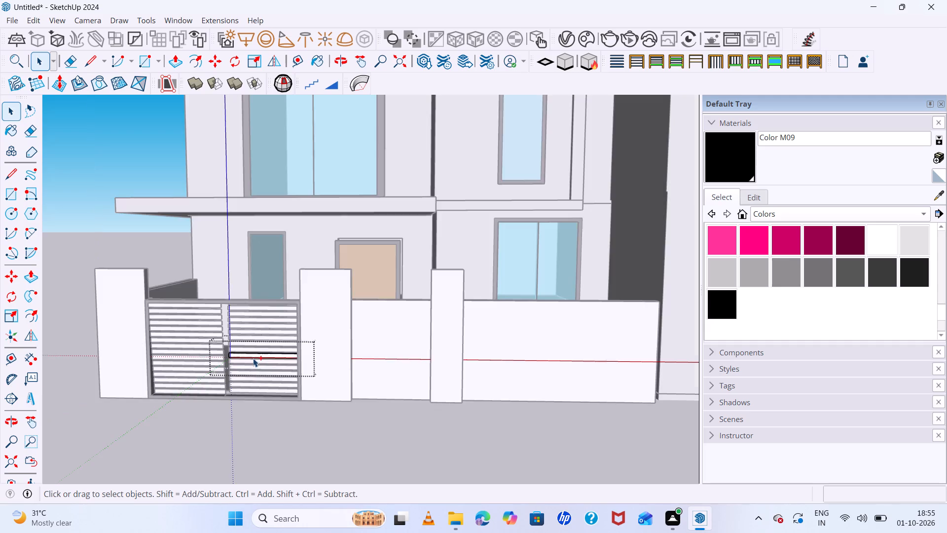
key("ctrl+z")
key("ctrl+z")
key("ctrl+z")
key("ctrl+z")
key("ctrl+z")
key("ctrl+z")
scroll(225, 303, "up", 6)
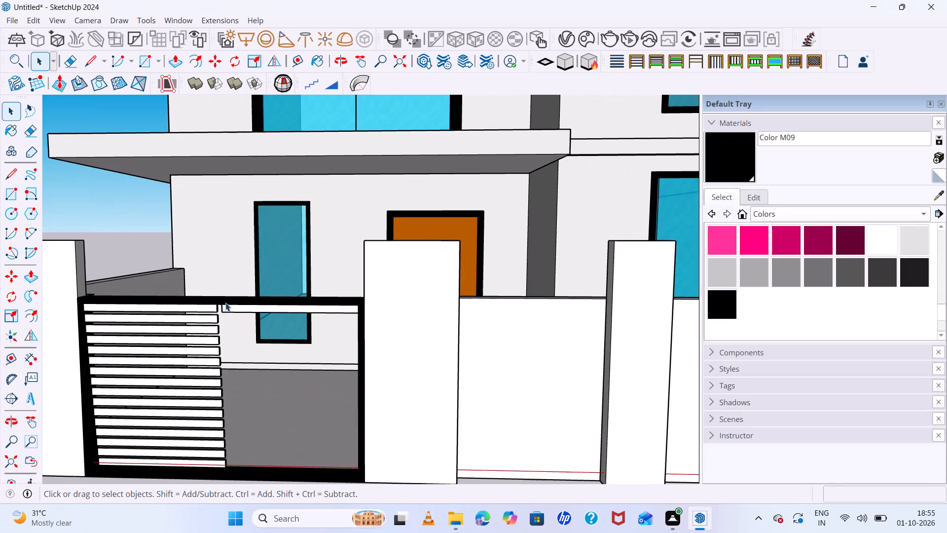
left_click(235, 311)
key("Delete")
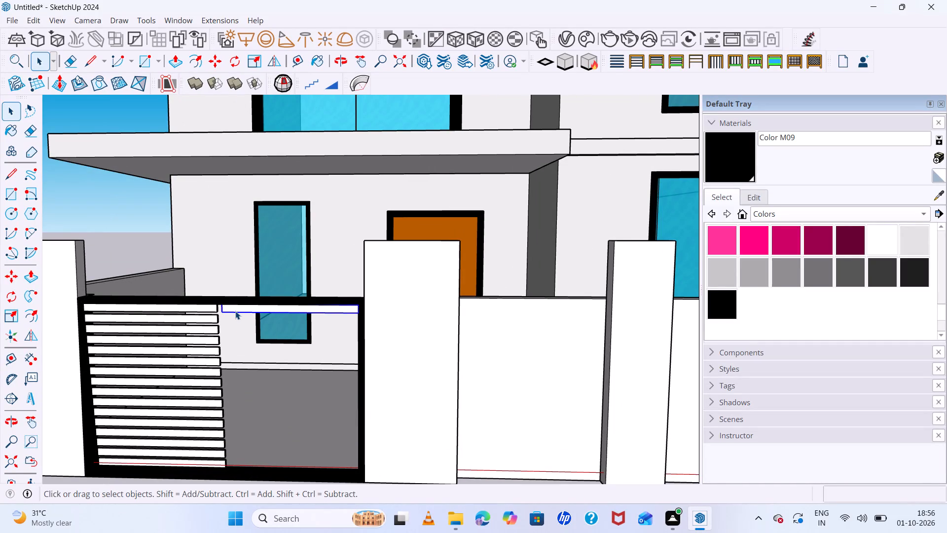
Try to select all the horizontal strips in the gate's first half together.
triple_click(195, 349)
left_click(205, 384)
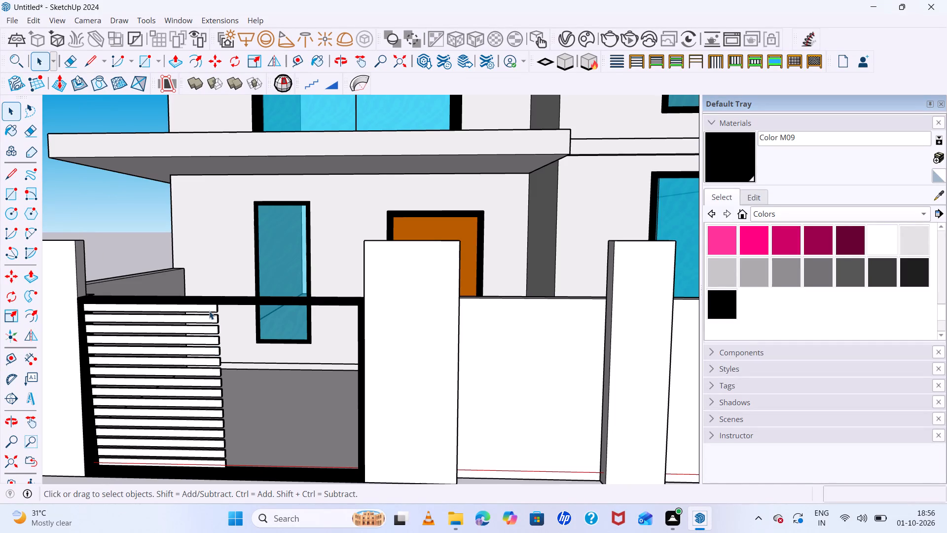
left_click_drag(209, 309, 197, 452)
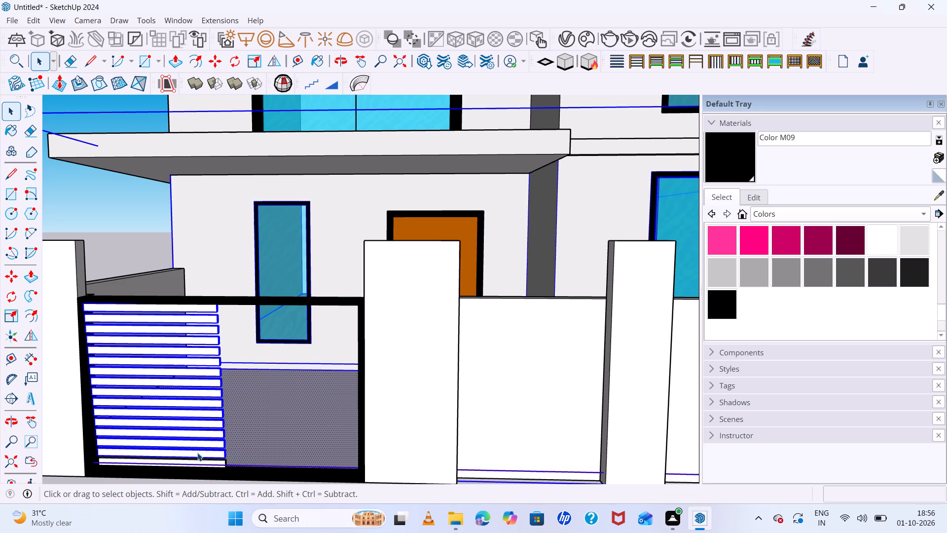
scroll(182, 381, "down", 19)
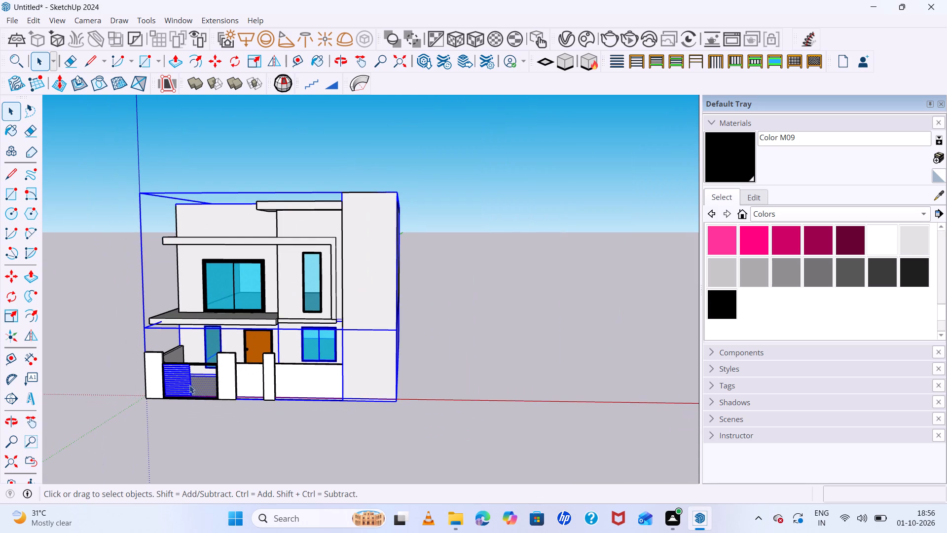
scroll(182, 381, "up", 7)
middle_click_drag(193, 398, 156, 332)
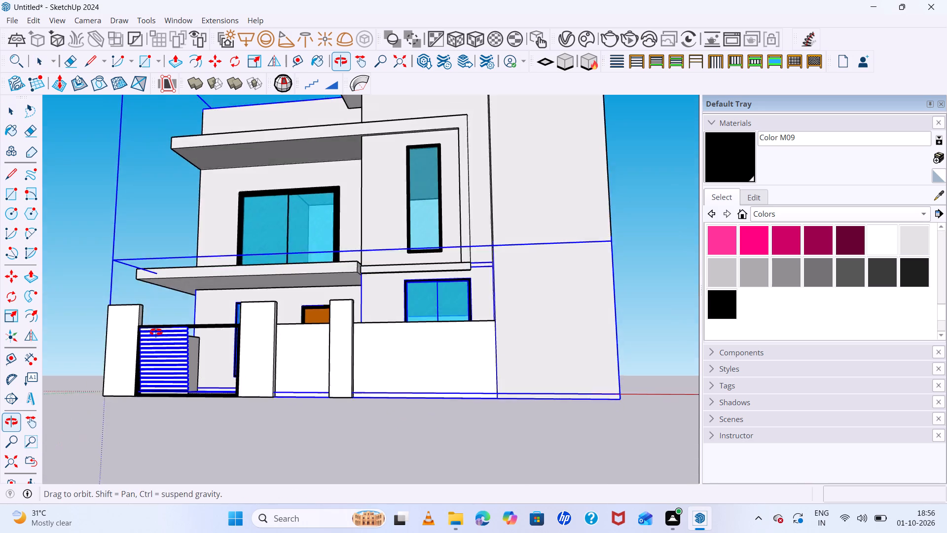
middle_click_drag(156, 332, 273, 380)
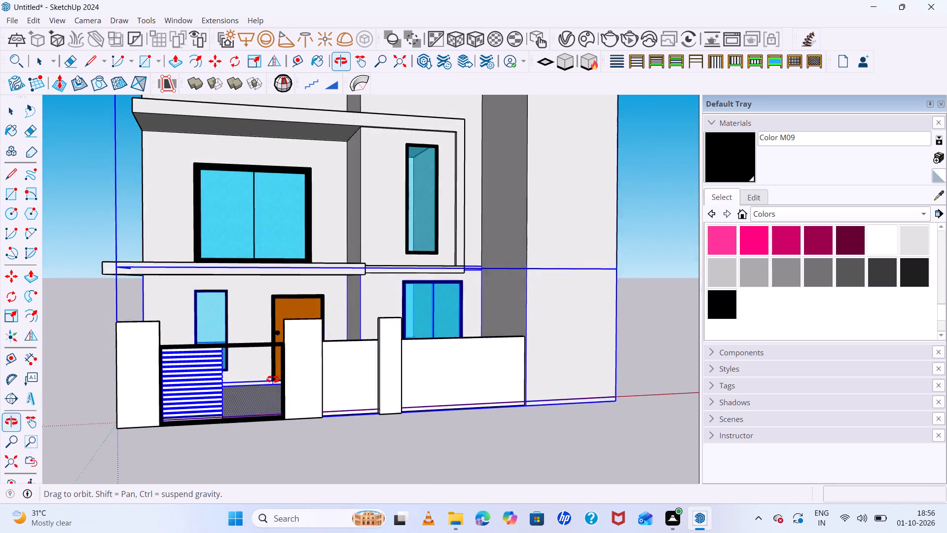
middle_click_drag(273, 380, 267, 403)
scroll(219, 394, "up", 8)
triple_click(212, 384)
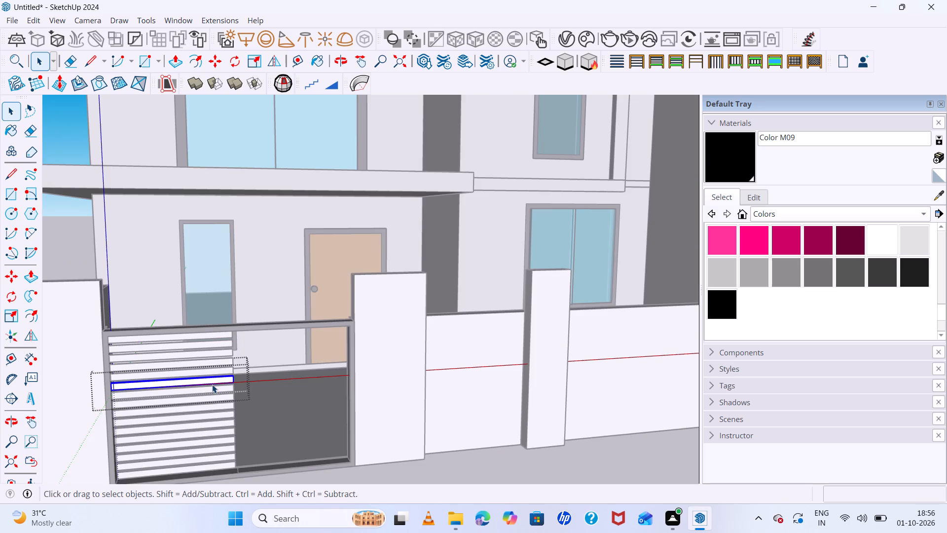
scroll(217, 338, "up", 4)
Copy the first half's top strip along the red axis by about 3' 11 1/8" into the gate's empty second half.
left_click(217, 335)
left_click(217, 338)
scroll(229, 337, "up", 2)
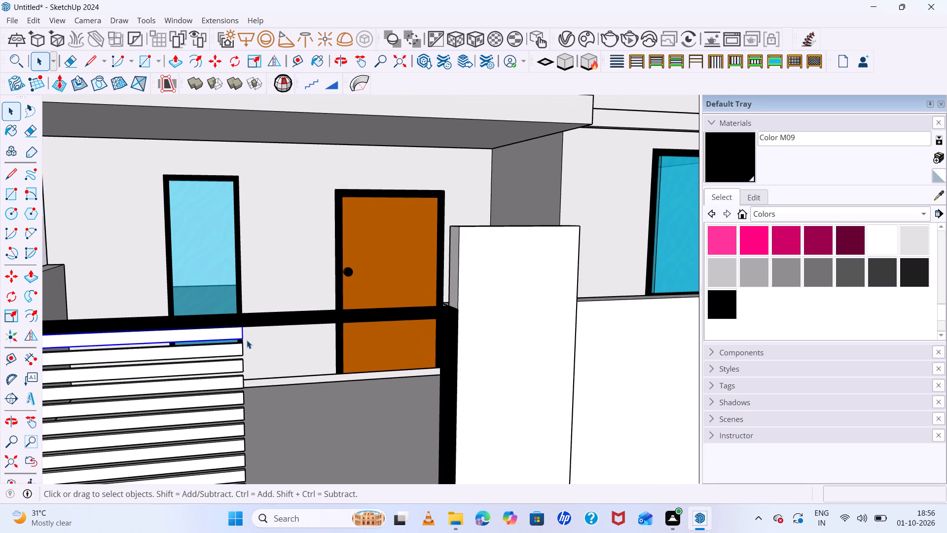
key("m")
scroll(191, 344, "down", 6)
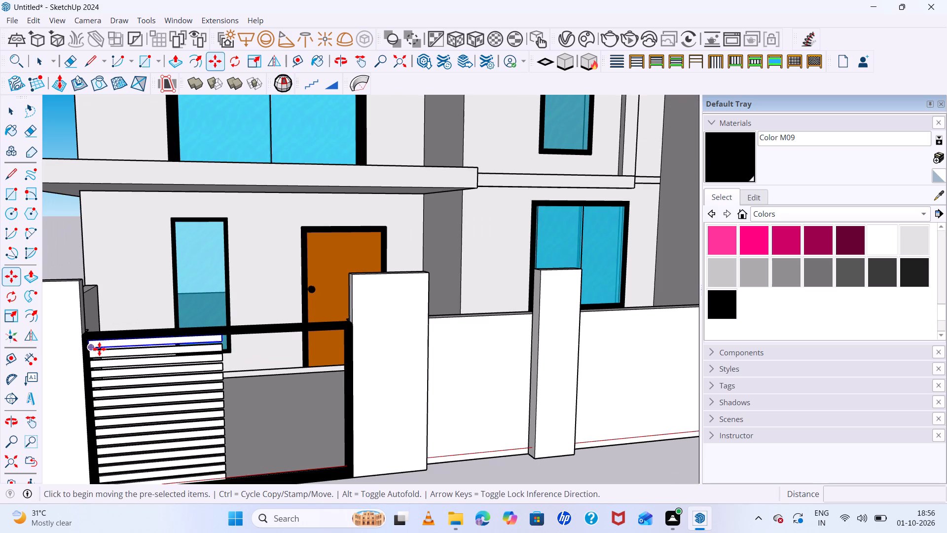
left_click(90, 351)
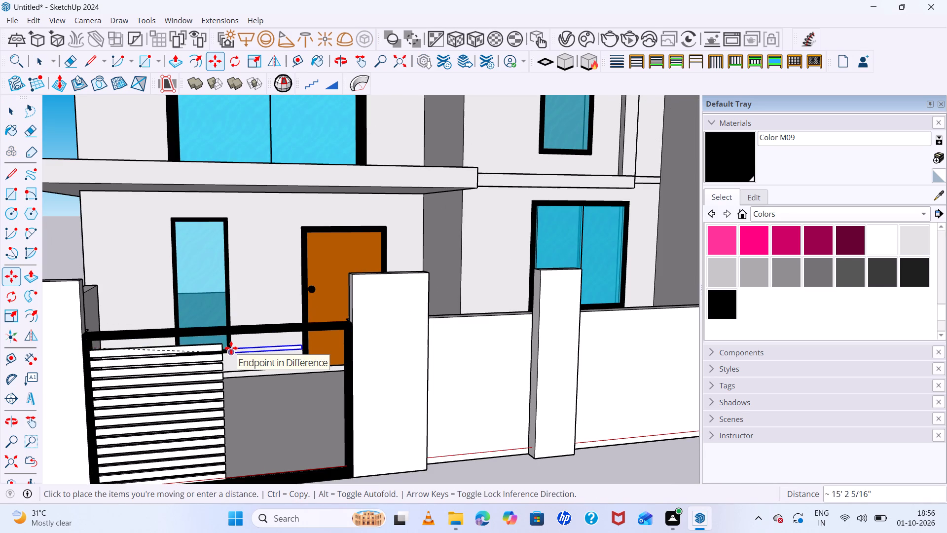
scroll(241, 347, "up", 5)
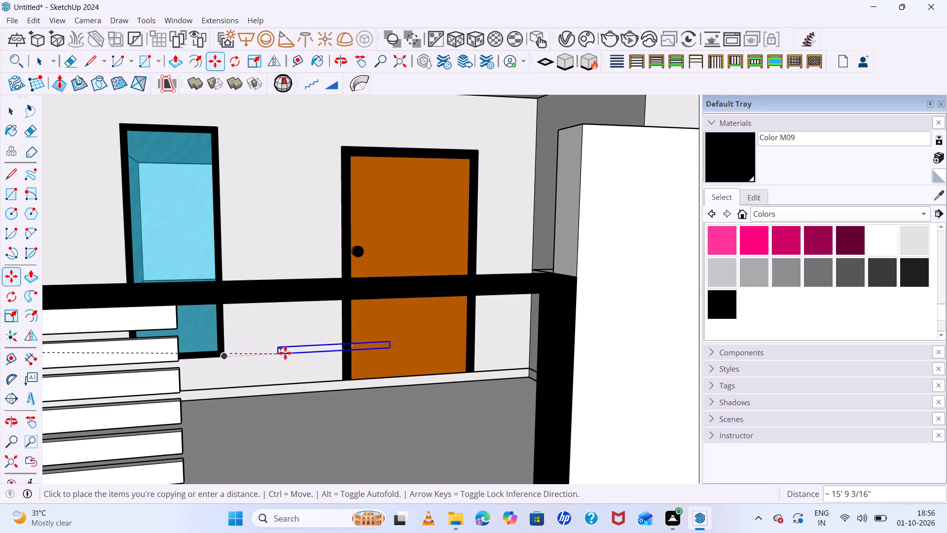
key("Right")
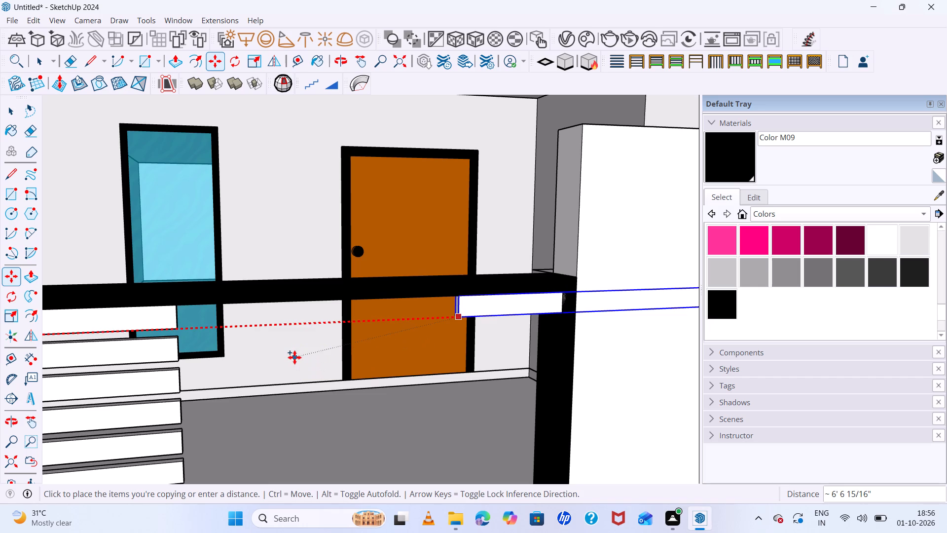
left_click(212, 359)
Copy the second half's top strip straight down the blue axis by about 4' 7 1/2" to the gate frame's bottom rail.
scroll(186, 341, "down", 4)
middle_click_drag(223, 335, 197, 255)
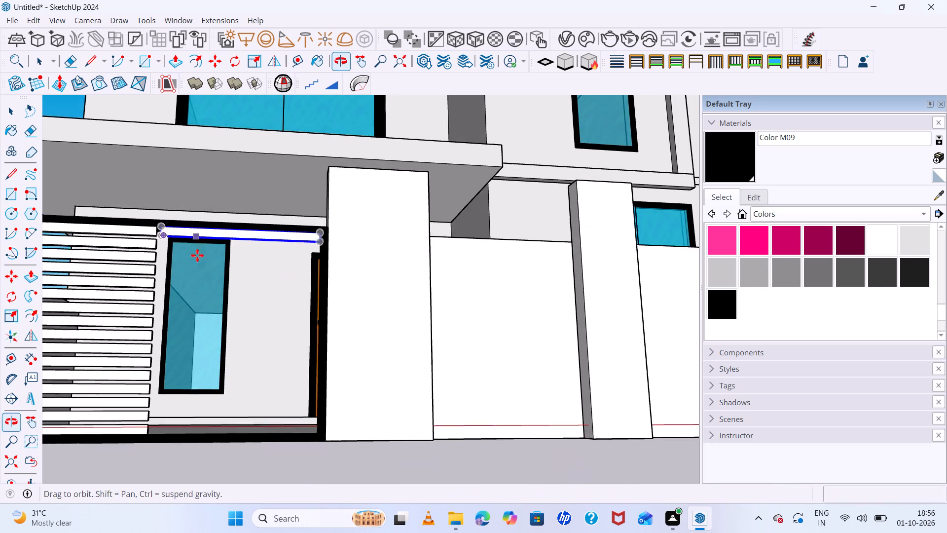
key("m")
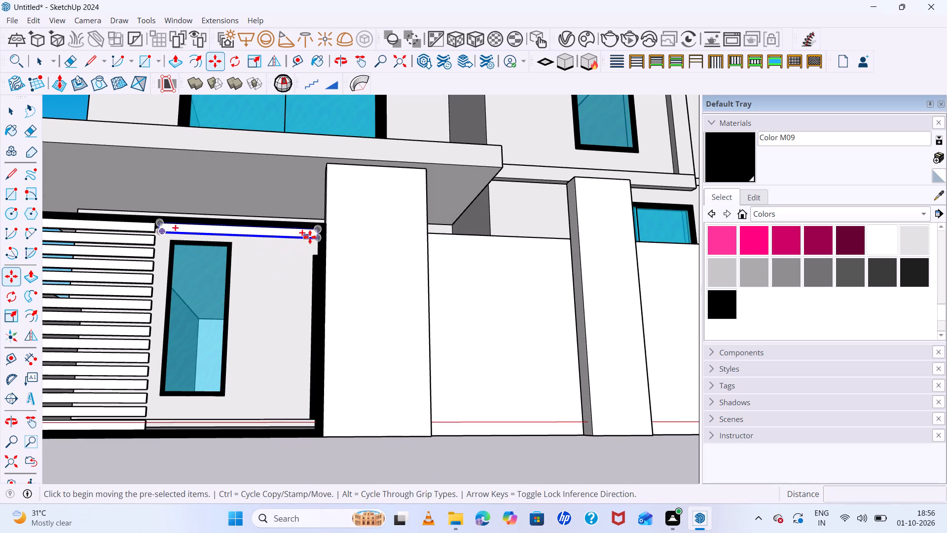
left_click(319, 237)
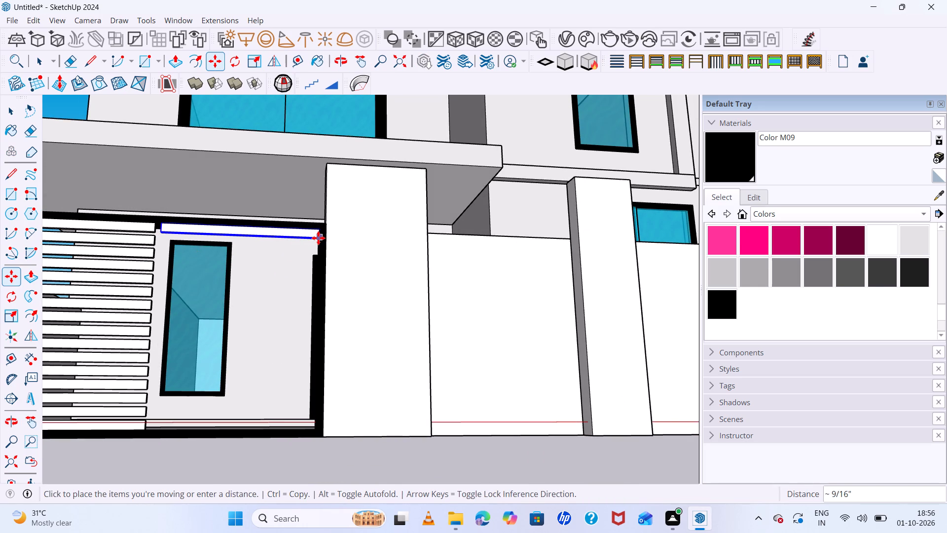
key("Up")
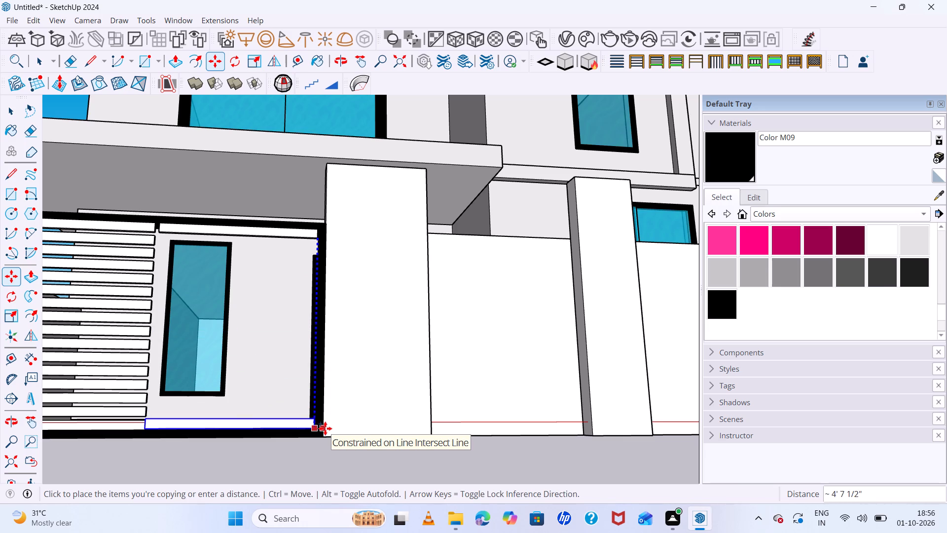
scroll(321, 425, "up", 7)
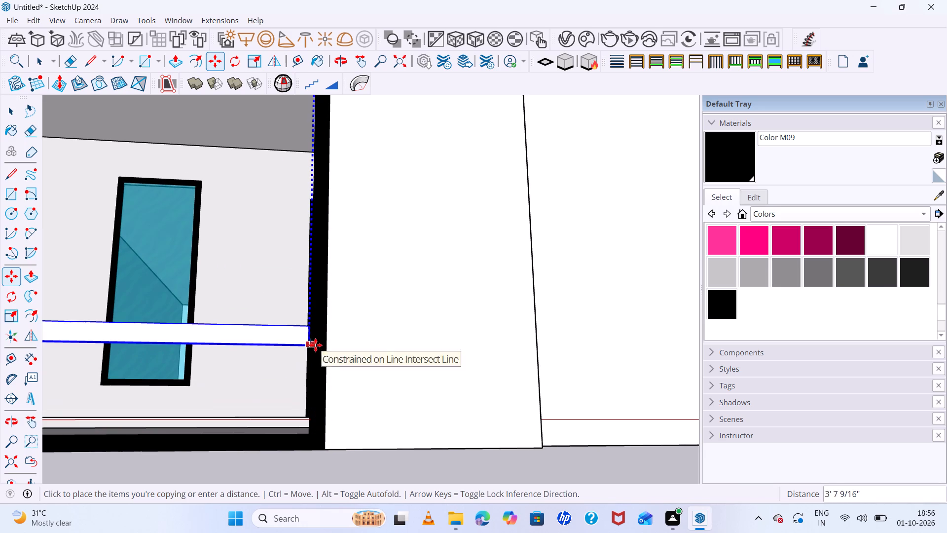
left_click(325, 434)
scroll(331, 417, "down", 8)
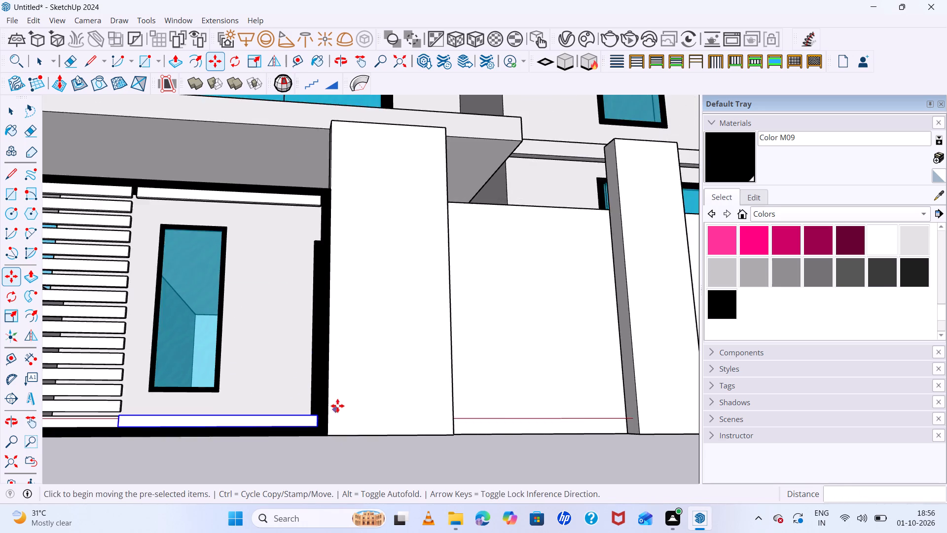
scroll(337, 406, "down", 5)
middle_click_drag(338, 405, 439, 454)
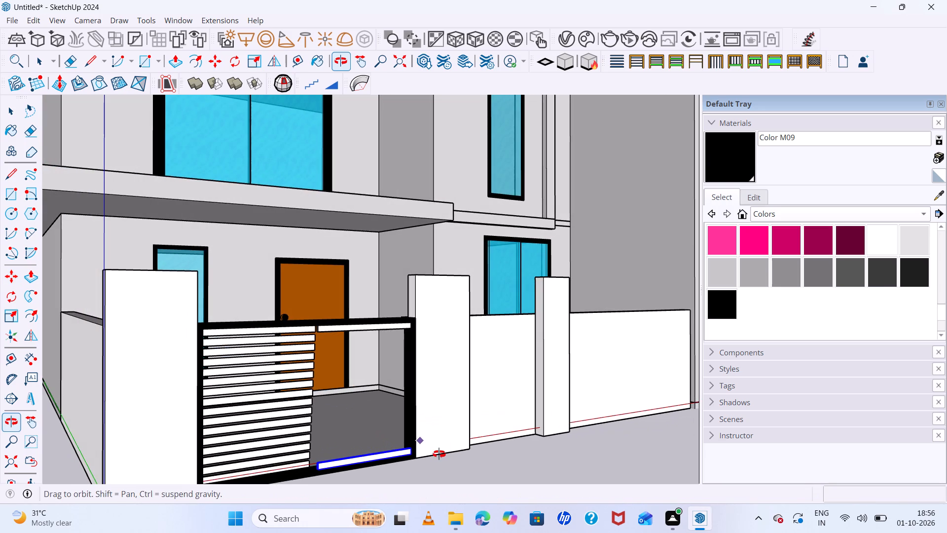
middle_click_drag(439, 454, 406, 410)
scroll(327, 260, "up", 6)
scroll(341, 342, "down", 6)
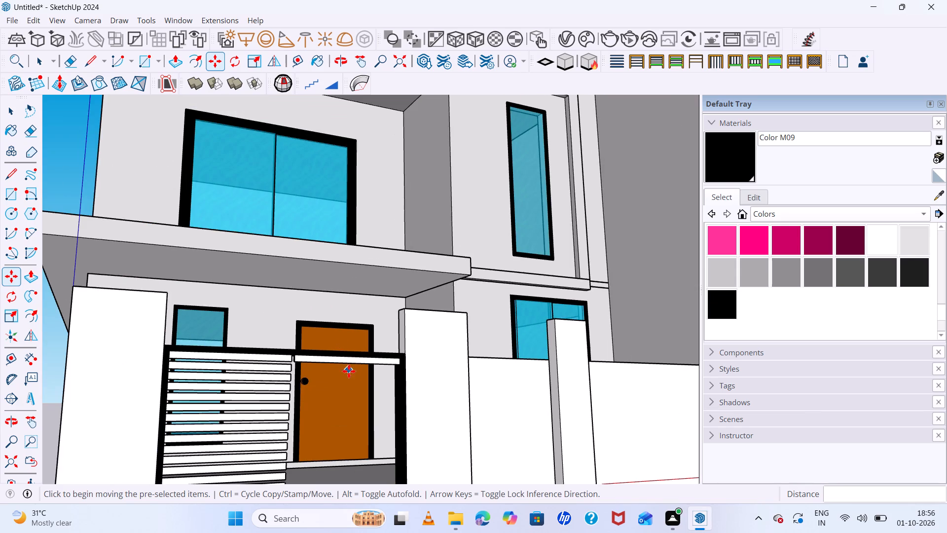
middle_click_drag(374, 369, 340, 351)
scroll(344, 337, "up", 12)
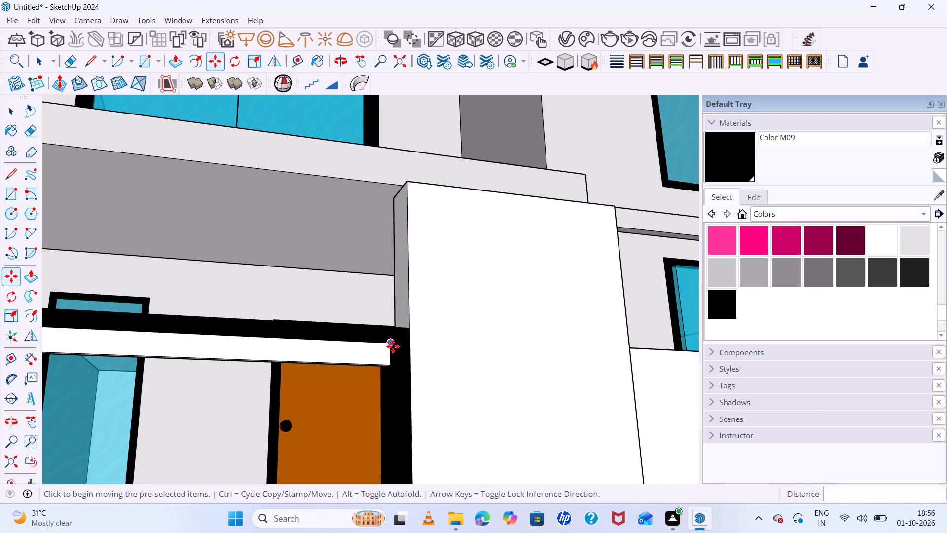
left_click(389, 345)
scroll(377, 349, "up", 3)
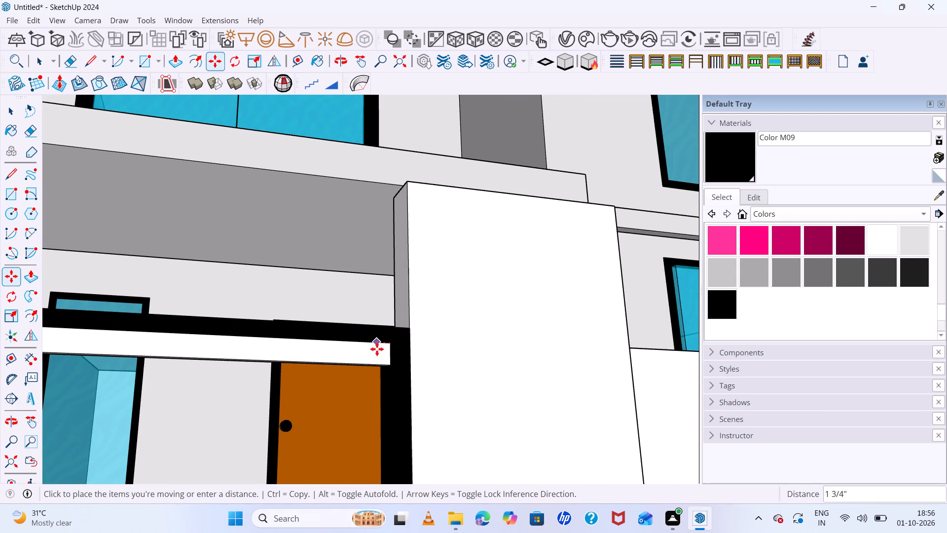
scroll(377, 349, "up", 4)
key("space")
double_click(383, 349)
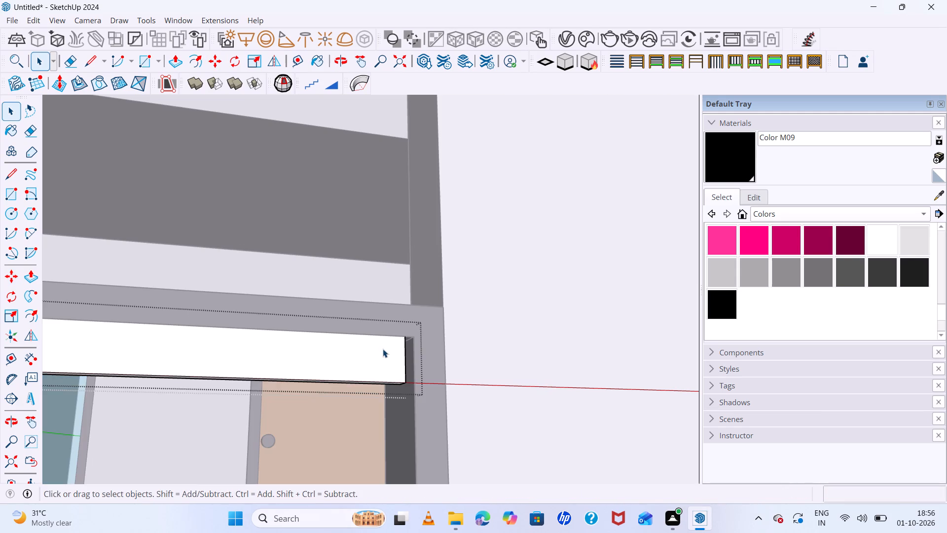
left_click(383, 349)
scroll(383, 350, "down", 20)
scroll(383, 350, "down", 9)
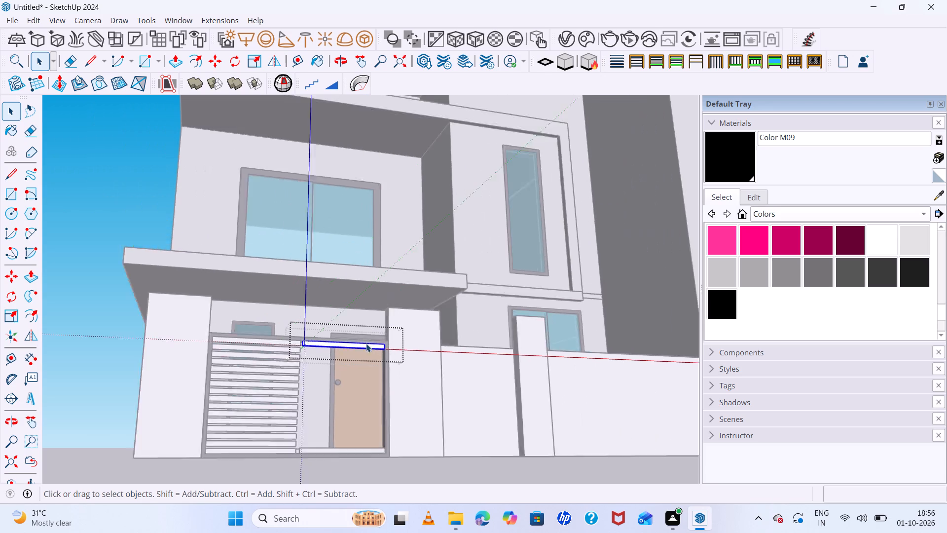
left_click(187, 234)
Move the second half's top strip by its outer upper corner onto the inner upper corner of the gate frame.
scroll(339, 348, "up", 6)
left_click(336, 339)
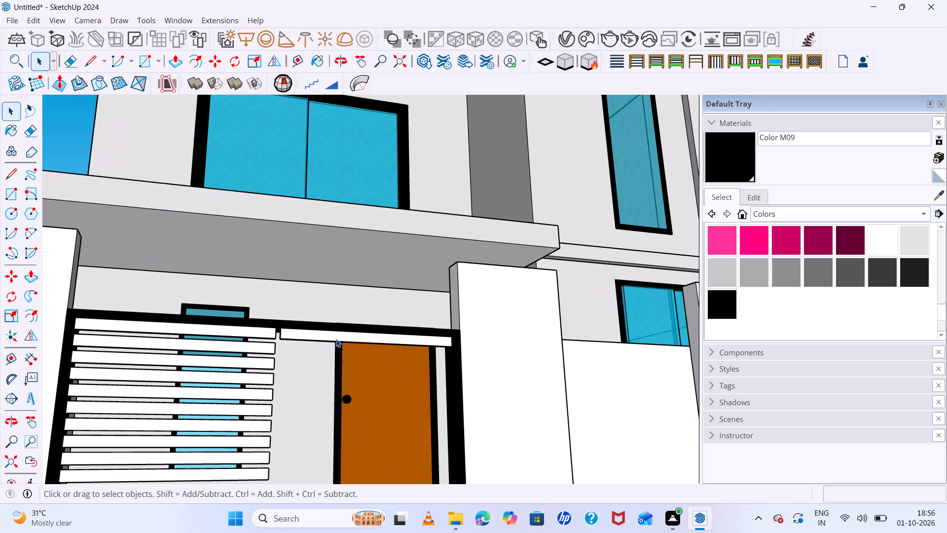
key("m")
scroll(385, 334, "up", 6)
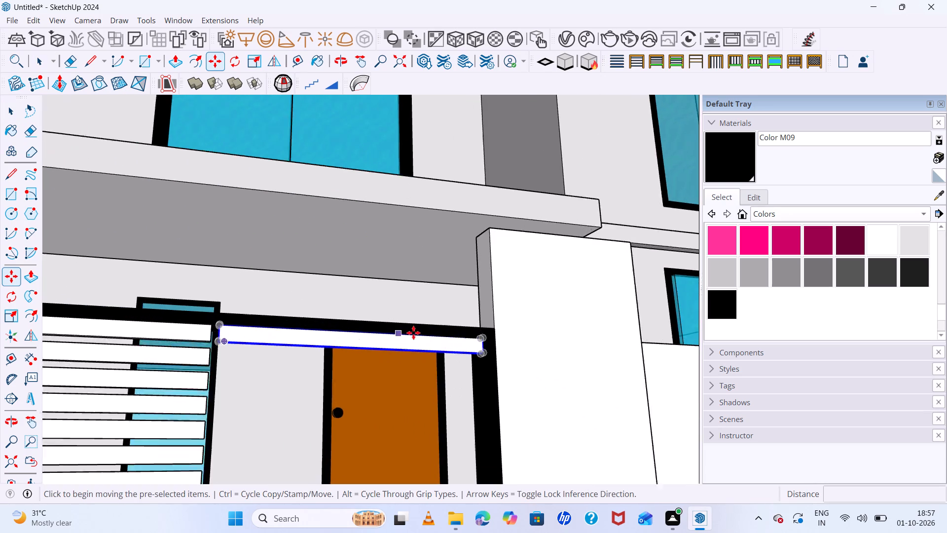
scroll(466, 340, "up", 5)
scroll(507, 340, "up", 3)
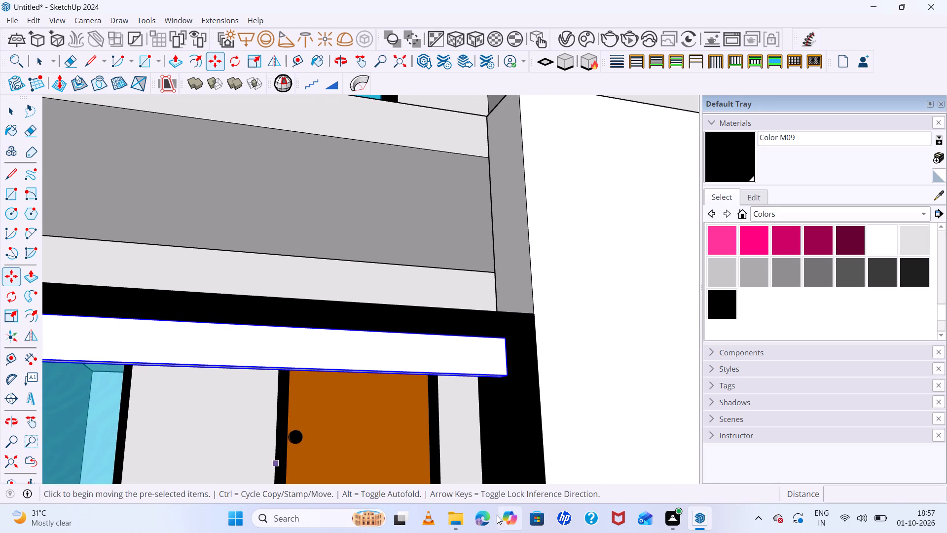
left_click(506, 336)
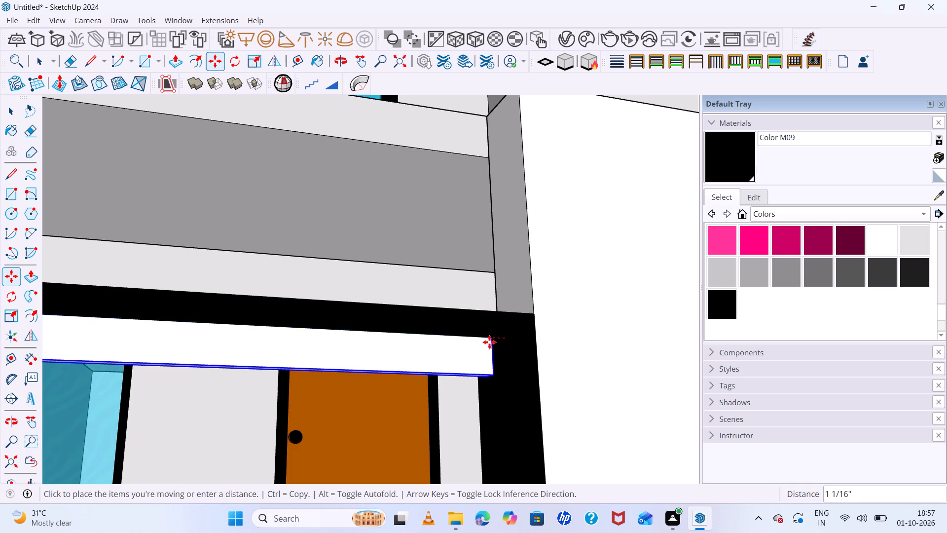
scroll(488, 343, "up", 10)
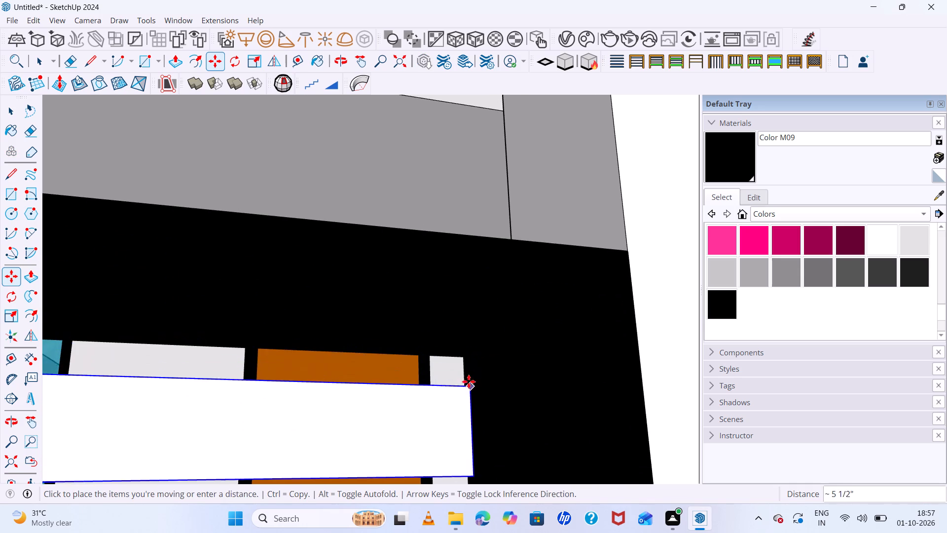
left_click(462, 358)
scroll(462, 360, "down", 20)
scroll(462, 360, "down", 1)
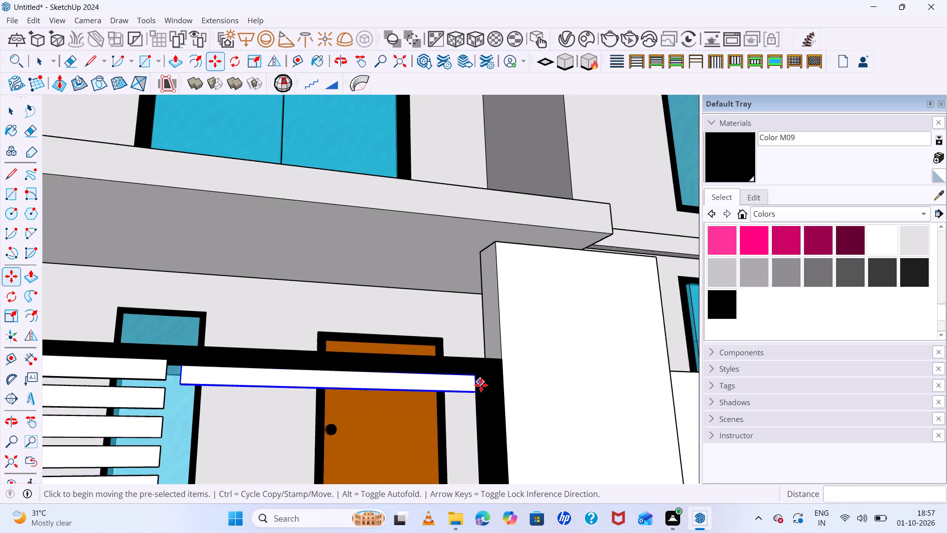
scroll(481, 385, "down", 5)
Move the second half's top strip about 6 1/16" so its inner end corner meets the end corner of the first half's top strip.
middle_click_drag(478, 390, 385, 382)
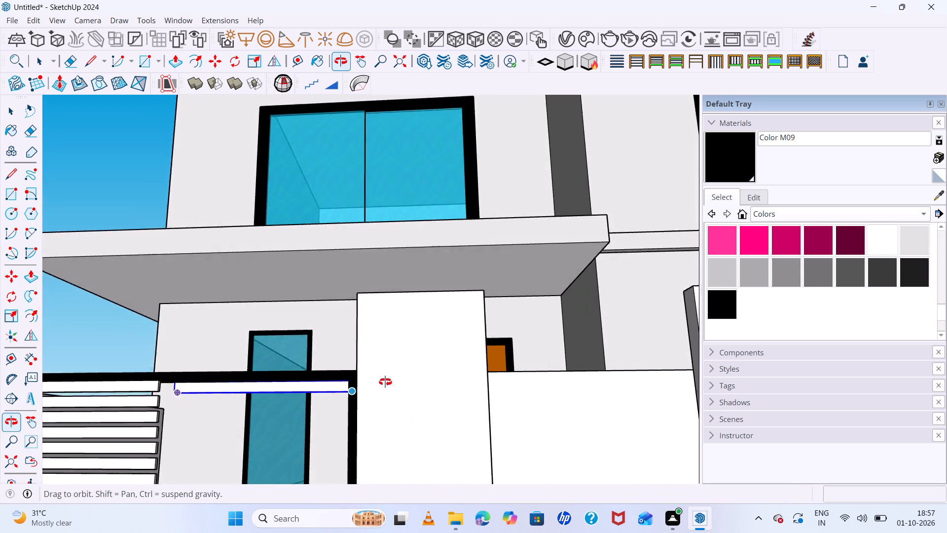
middle_click_drag(385, 382, 381, 358)
scroll(191, 360, "up", 7)
scroll(154, 335, "down", 6)
scroll(131, 285, "up", 1)
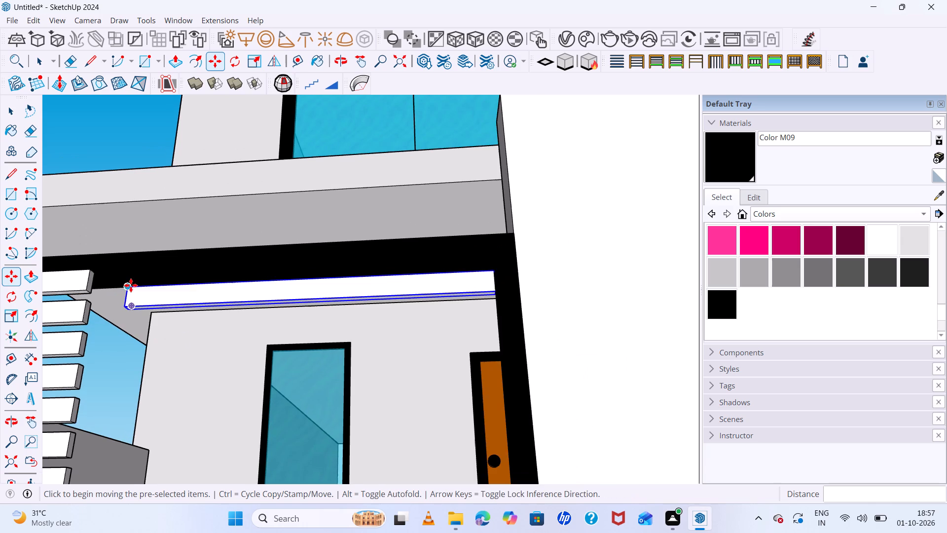
left_click(129, 286)
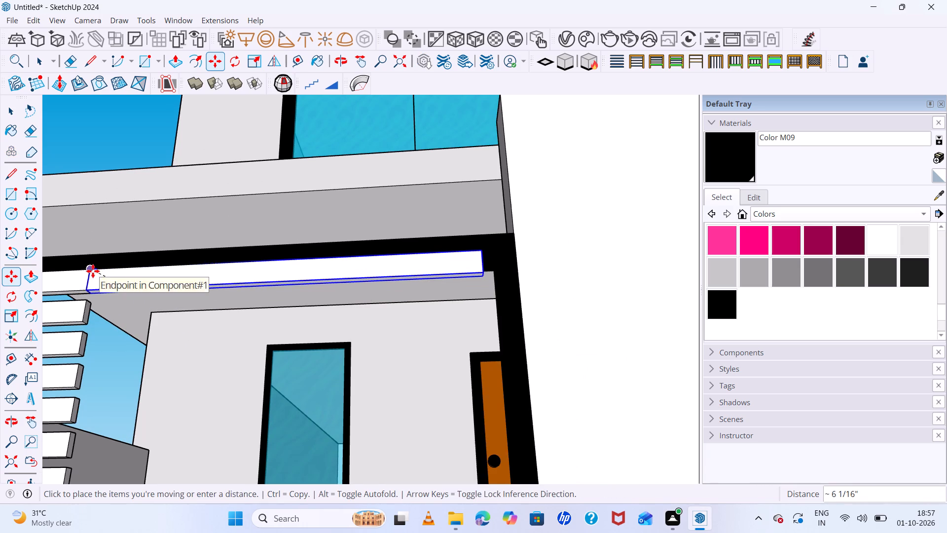
left_click(93, 271)
Slide the second half's top strip along the red axis by about 1 3/4" against the frame's outer vertical post.
scroll(244, 312, "down", 4)
scroll(315, 289, "up", 4)
scroll(373, 301, "up", 3)
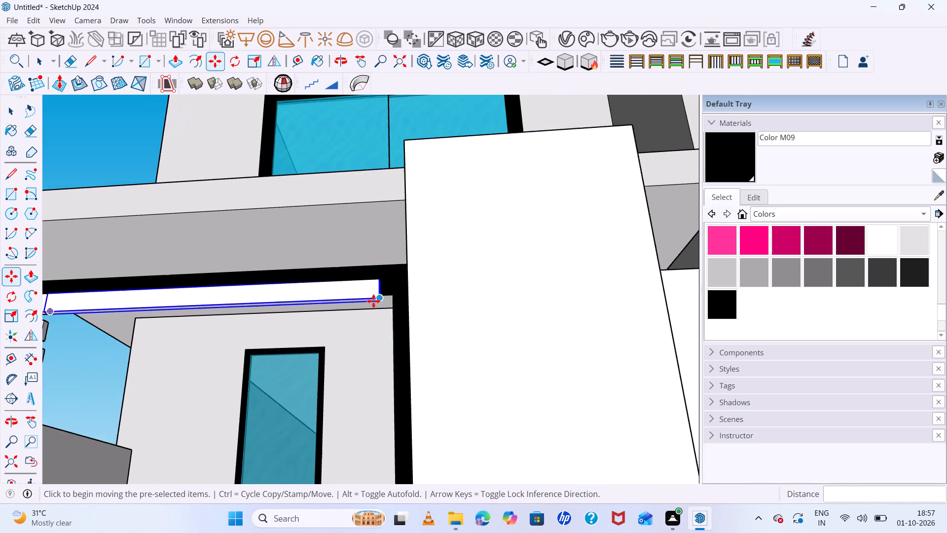
scroll(373, 301, "up", 2)
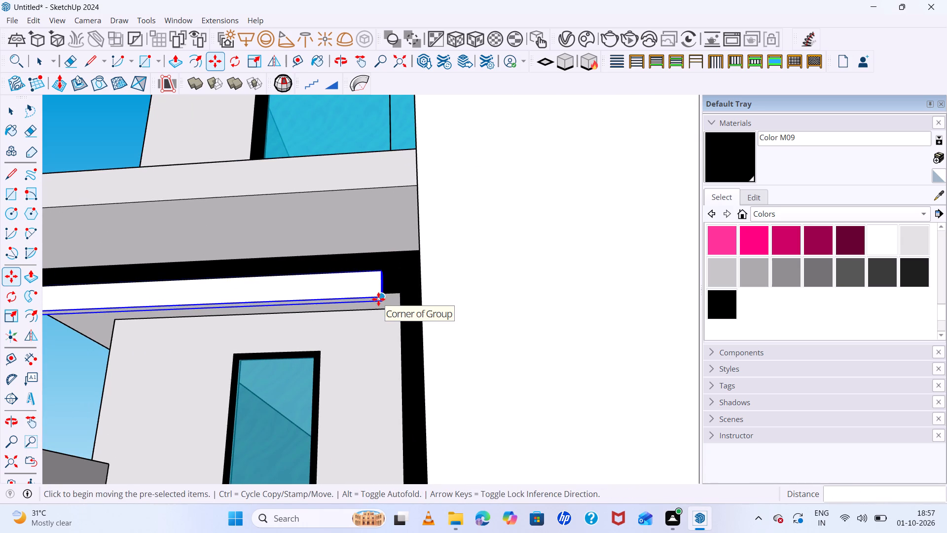
key("Left")
left_click(378, 295)
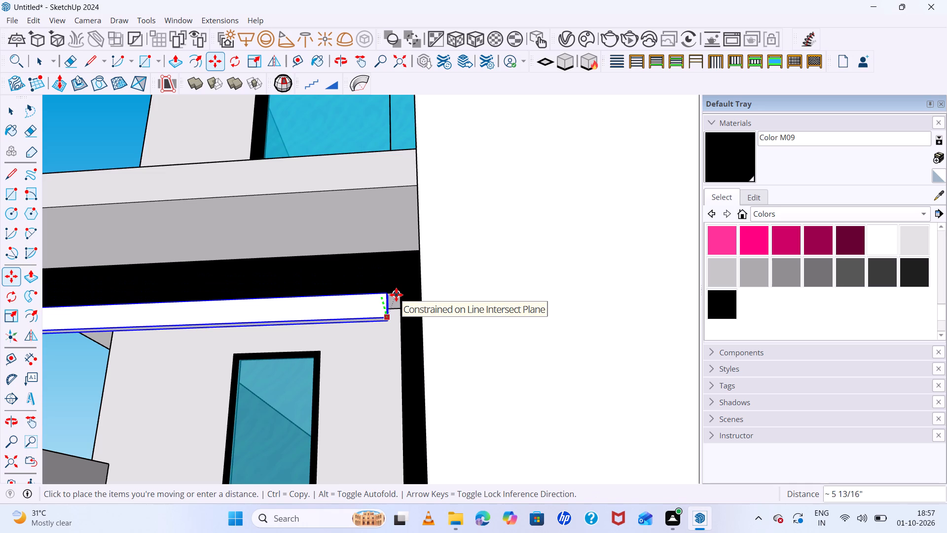
key("Right")
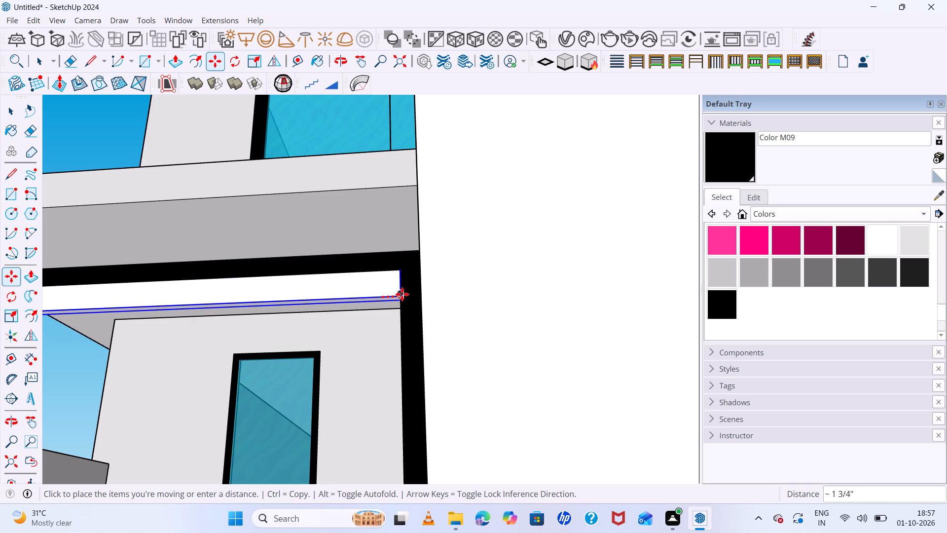
left_click(402, 294)
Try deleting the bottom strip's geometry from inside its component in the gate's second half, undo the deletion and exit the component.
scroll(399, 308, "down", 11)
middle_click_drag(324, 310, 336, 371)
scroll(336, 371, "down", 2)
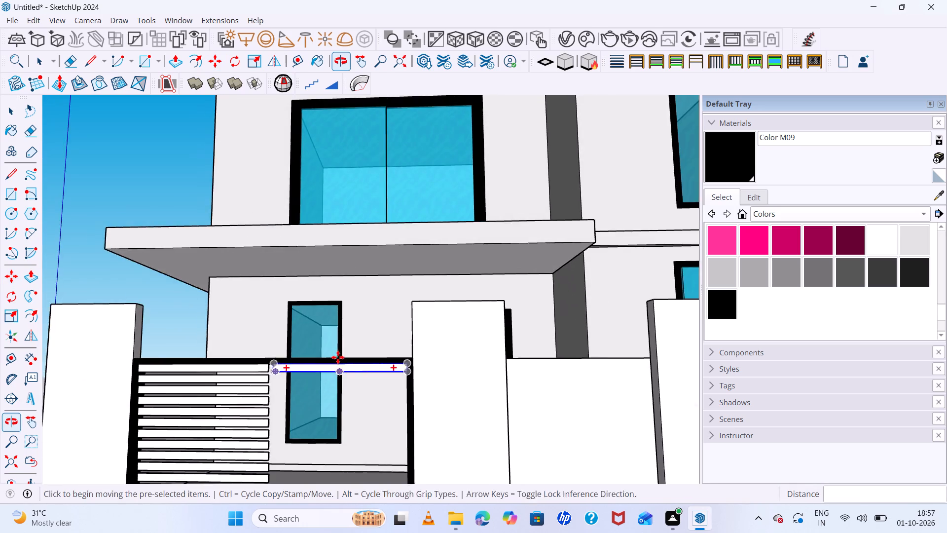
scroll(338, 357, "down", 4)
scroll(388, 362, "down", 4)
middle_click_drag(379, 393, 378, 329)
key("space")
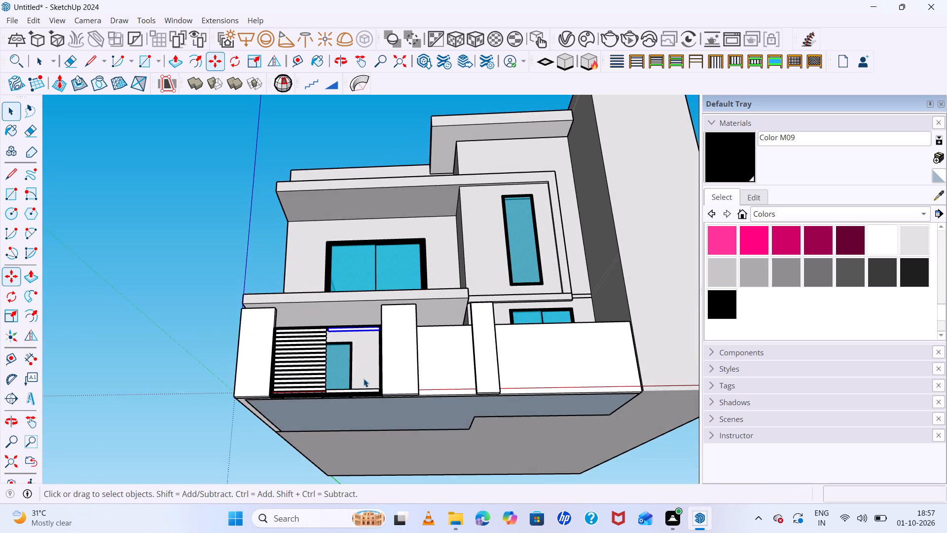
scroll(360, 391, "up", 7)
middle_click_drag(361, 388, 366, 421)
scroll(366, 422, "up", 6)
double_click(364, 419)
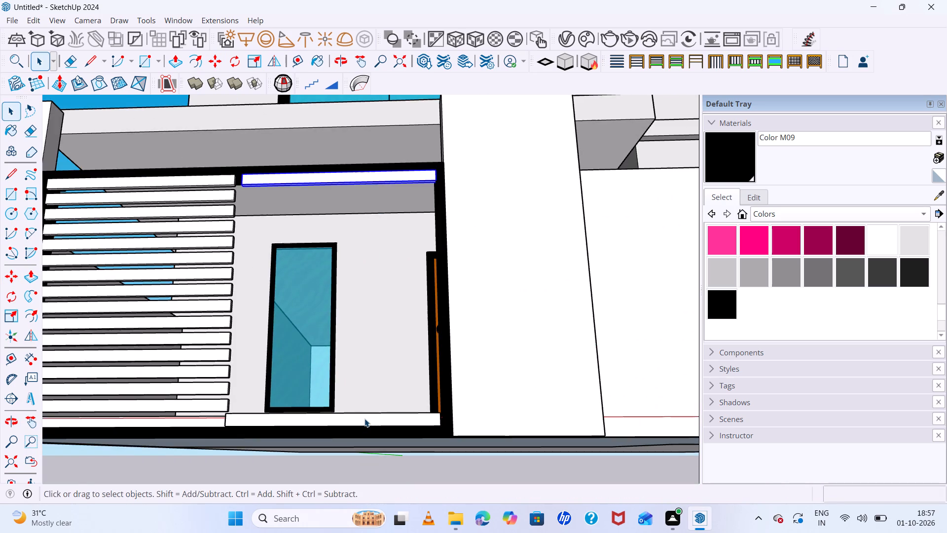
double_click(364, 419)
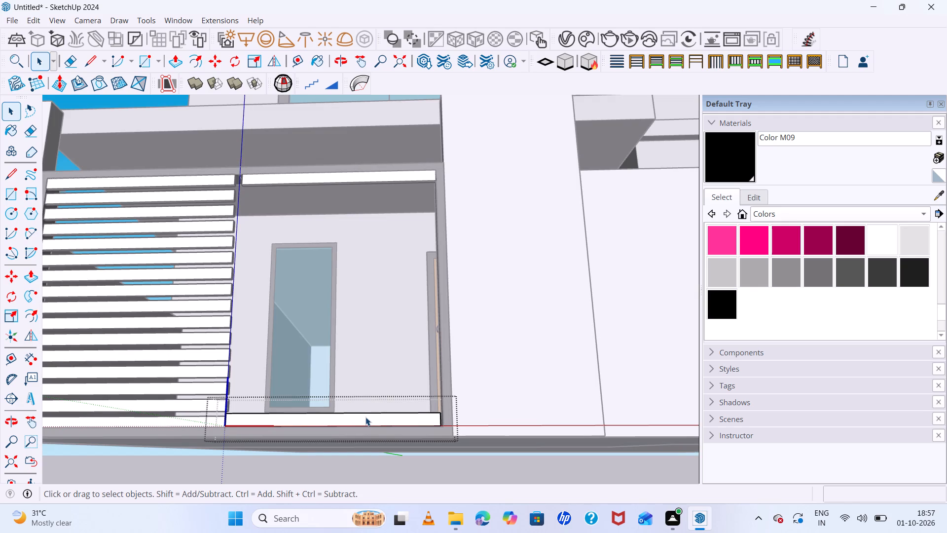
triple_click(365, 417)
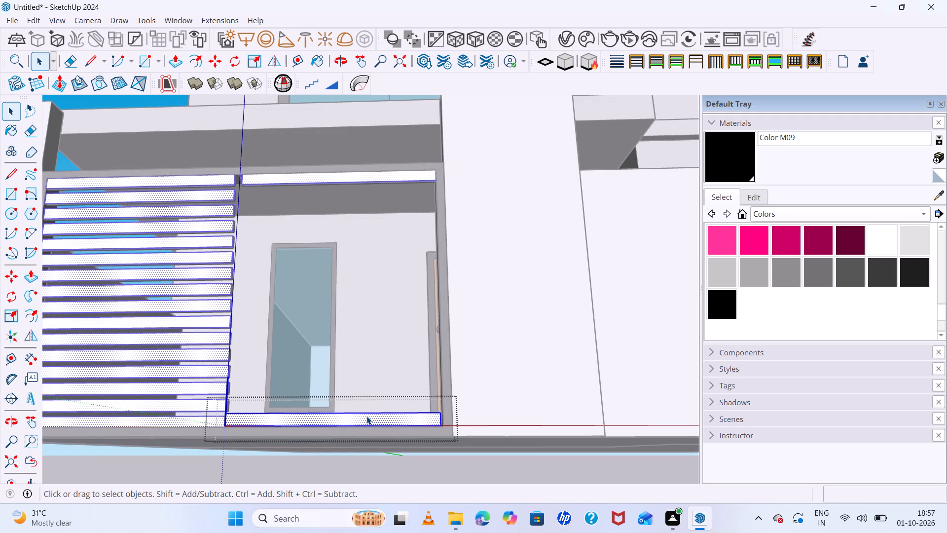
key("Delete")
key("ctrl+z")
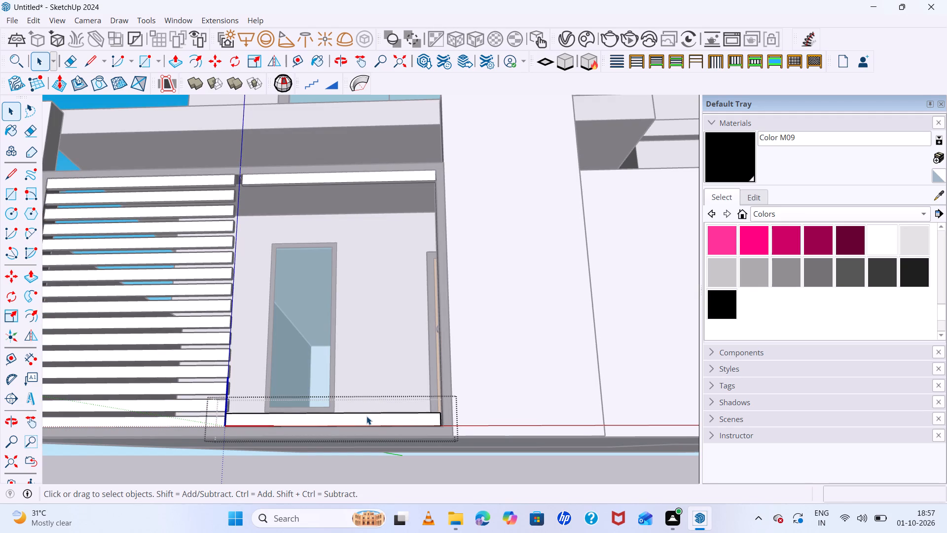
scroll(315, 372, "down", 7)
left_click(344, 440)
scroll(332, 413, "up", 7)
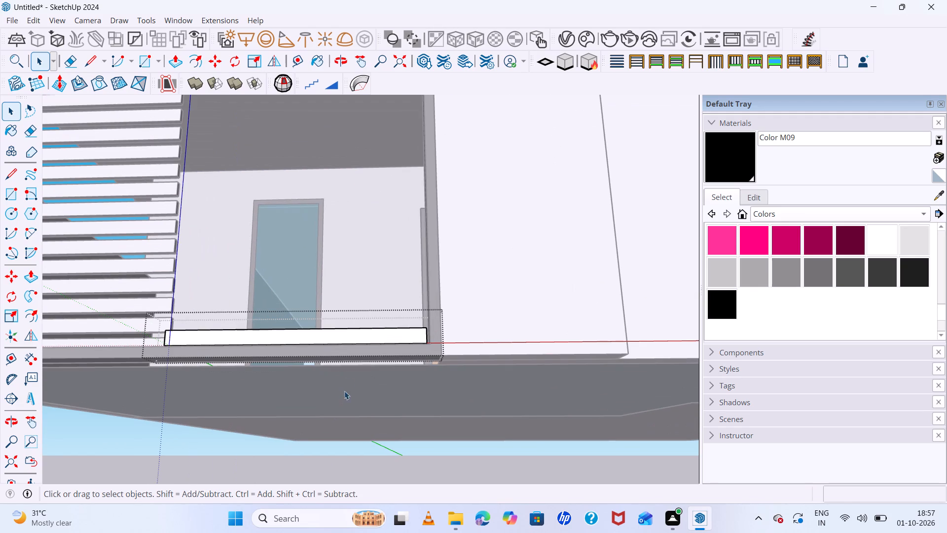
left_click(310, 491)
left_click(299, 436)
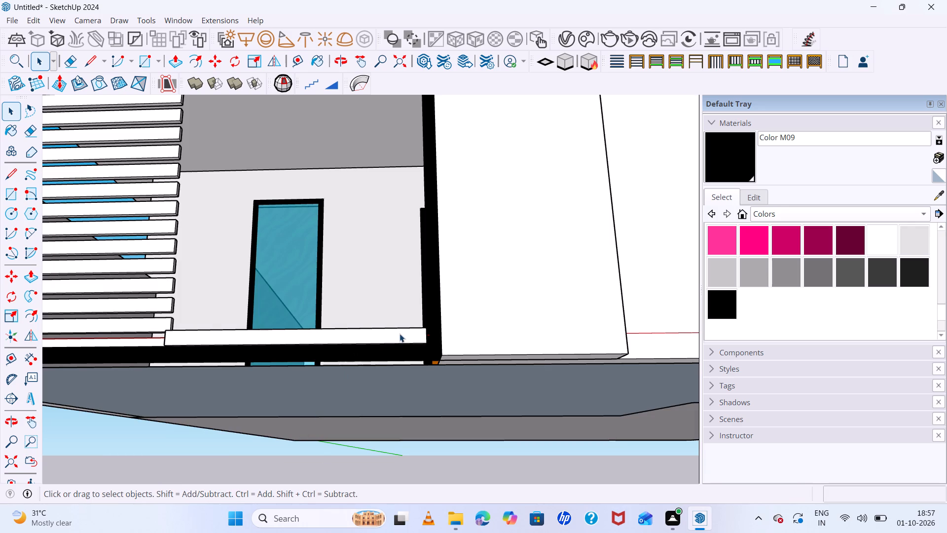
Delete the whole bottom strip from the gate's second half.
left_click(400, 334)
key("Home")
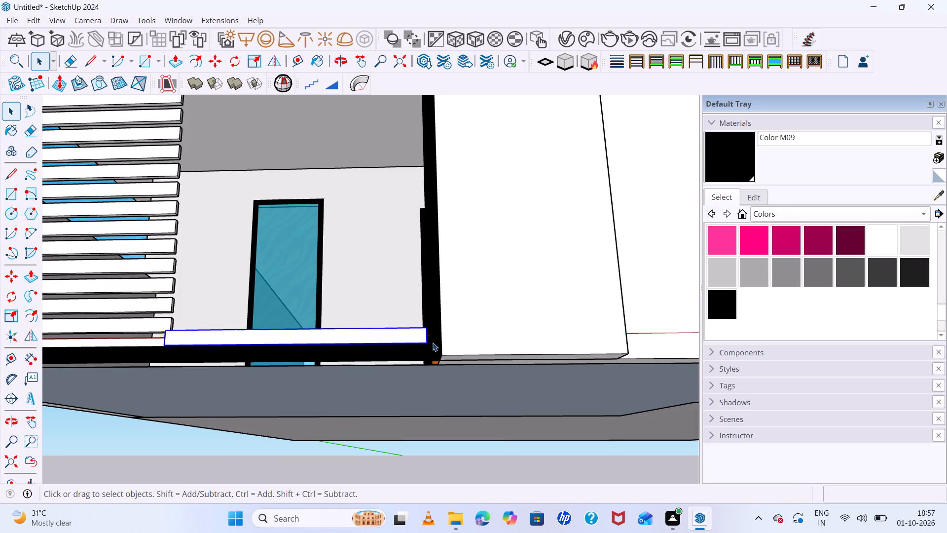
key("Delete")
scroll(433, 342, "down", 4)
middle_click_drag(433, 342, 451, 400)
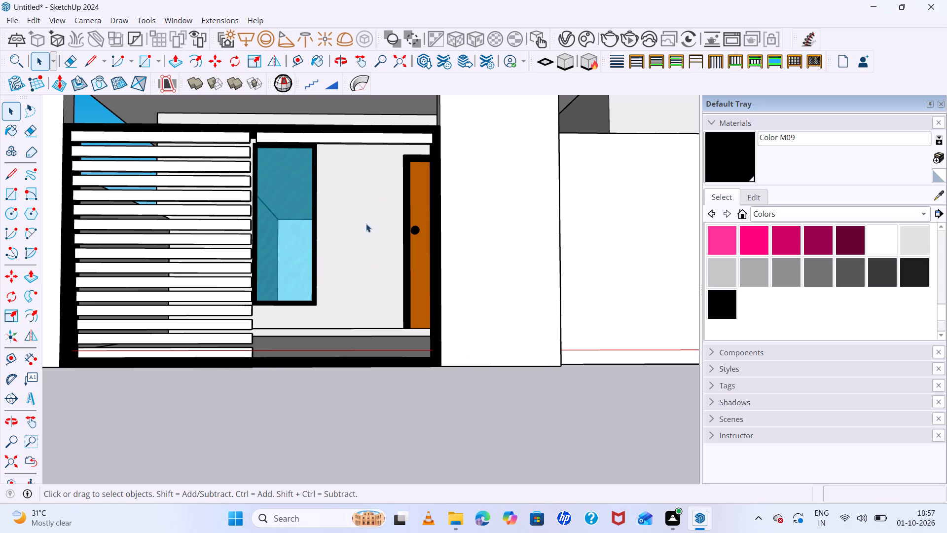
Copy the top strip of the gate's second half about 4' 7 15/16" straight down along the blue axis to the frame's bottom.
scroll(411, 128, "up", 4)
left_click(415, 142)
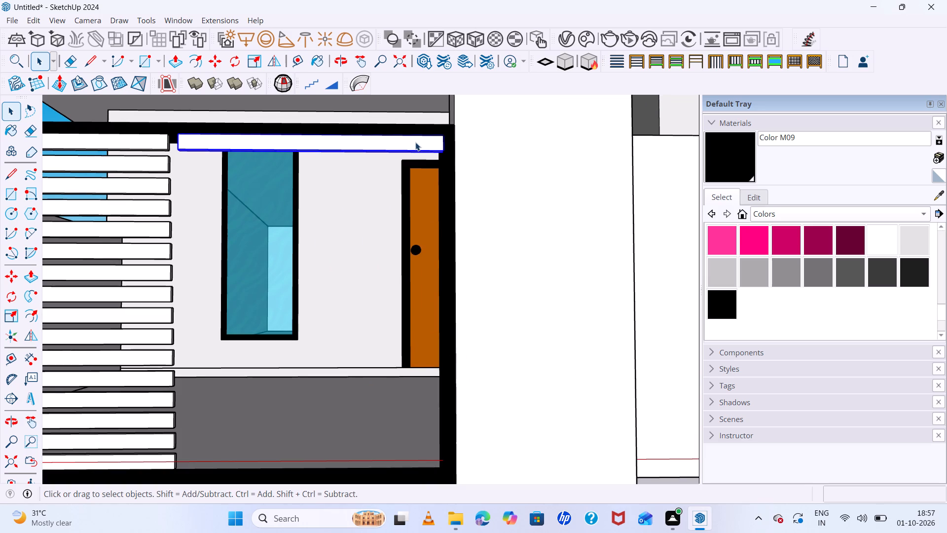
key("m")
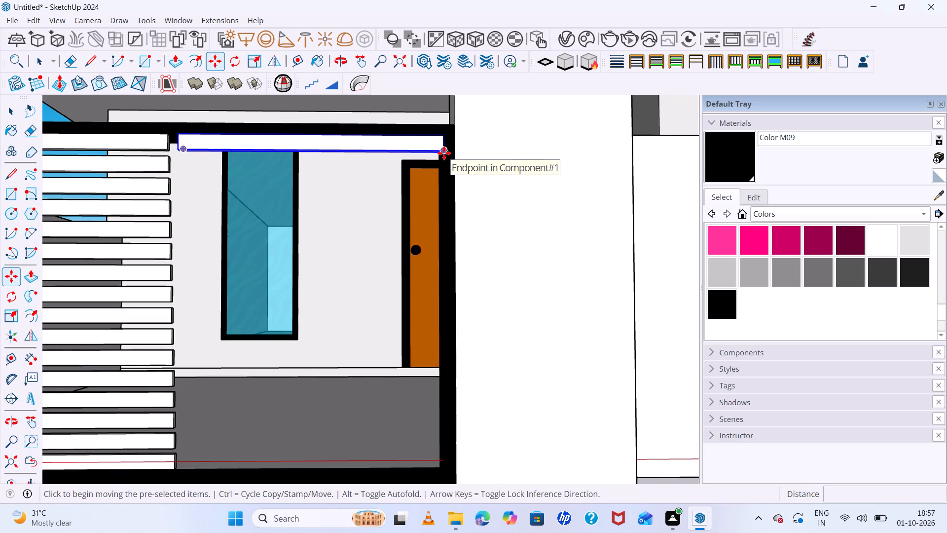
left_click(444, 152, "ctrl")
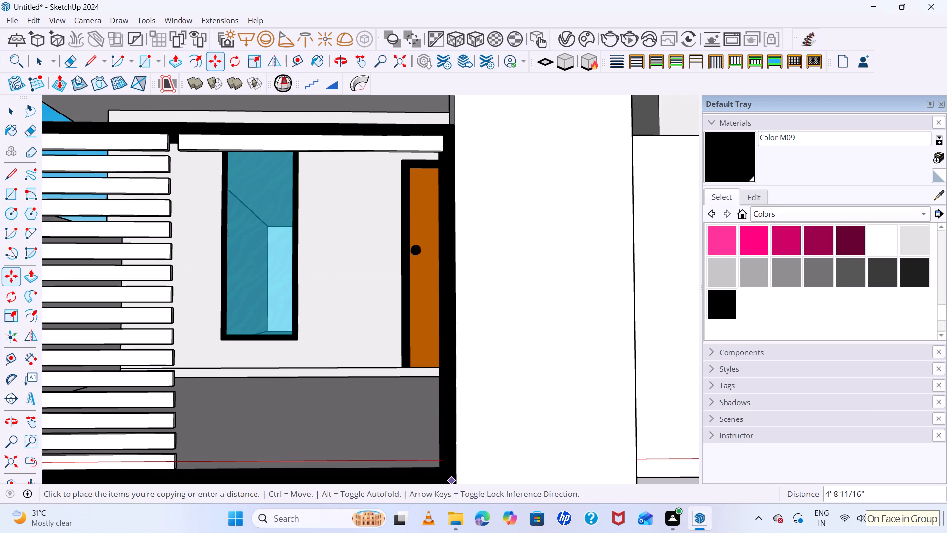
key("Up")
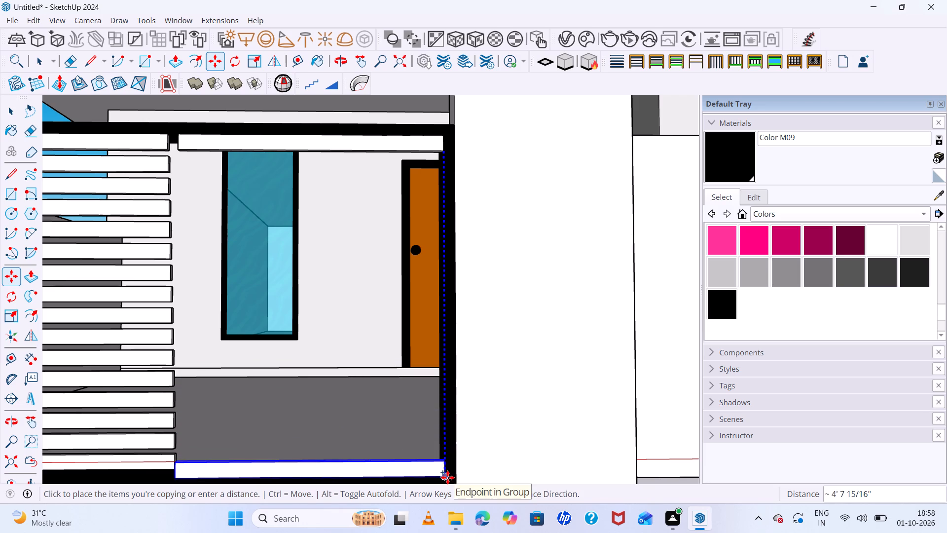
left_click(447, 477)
Examine the gate's strips and the copied bottom strip from several angles around the boundary wall.
middle_click_drag(237, 404, 372, 385)
scroll(381, 377, "down", 3)
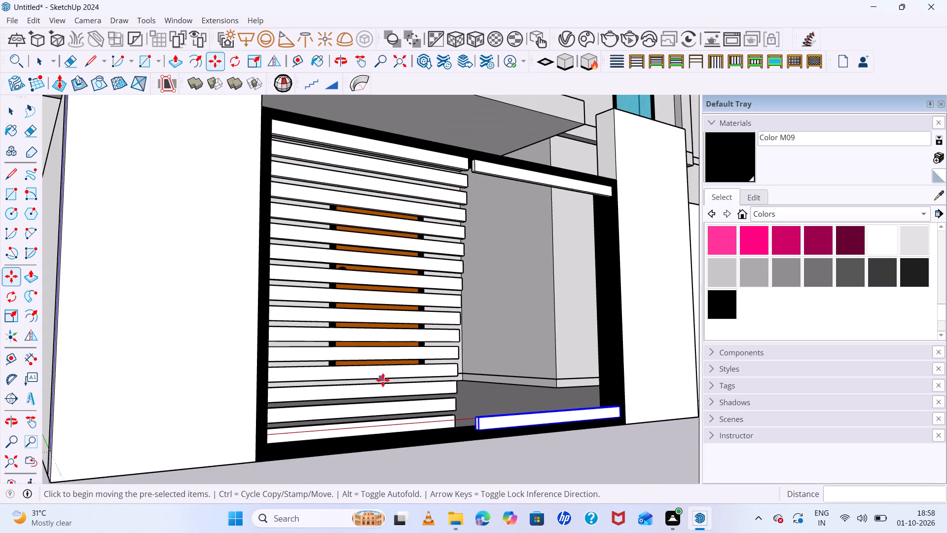
middle_click_drag(429, 423, 455, 431)
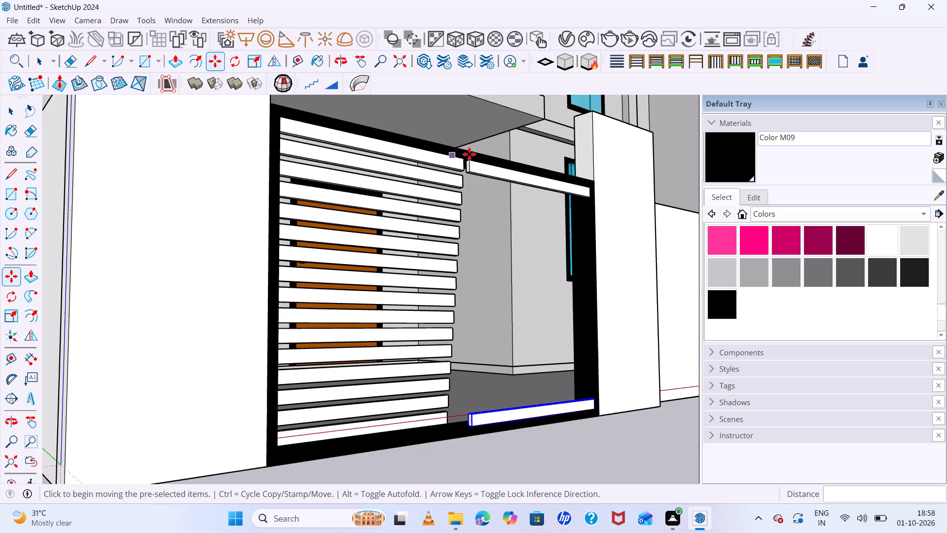
scroll(470, 154, "up", 4)
middle_click_drag(496, 194, 449, 148)
scroll(449, 148, "up", 1)
scroll(448, 151, "down", 6)
middle_click_drag(449, 220, 444, 223)
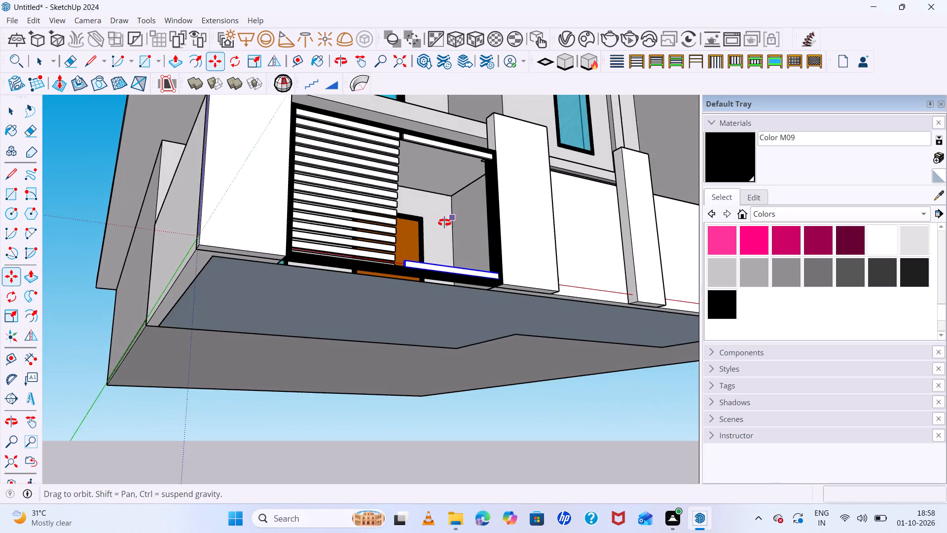
middle_click_drag(444, 223, 136, 318)
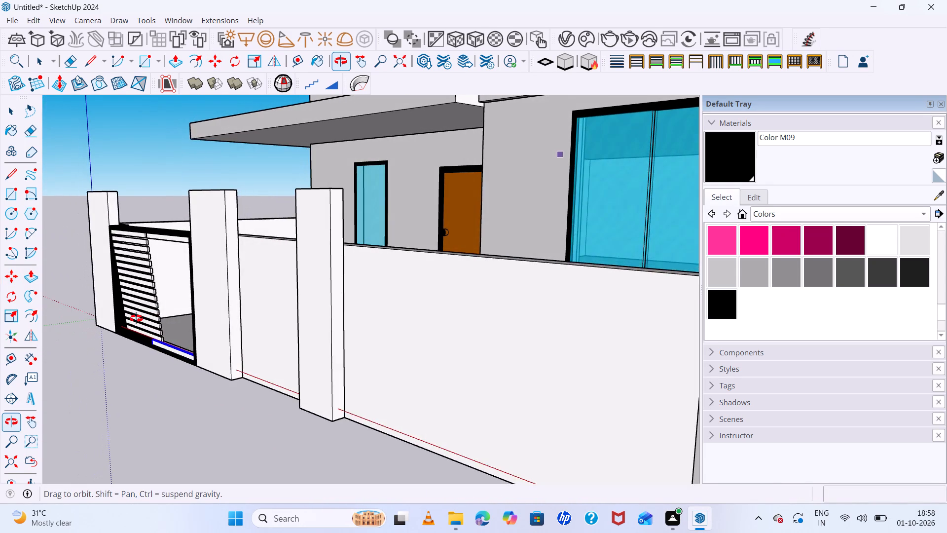
middle_click_drag(136, 318, 485, 286)
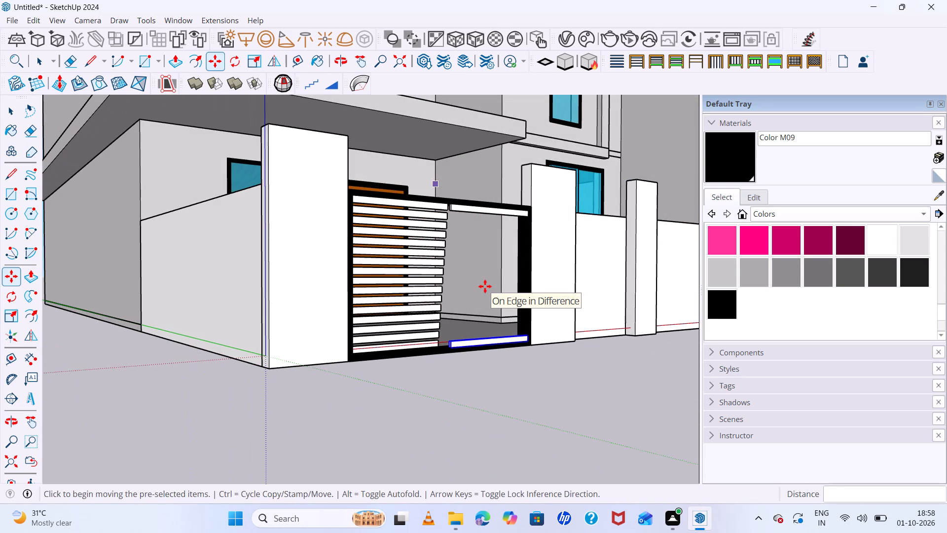
Undo the gate's strip work back to the black frame holding two plain panels divided by a centre line.
key("ctrl+z")
key("ctrl+z")
key("ctrl+z")
key("ctrl+z")
key("ctrl+z")
key("ctrl+z")
key("ctrl+z")
key("ctrl+z")
key("ctrl+z")
key("ctrl+z")
key("ctrl+z")
key("ctrl+z")
key("ctrl+z")
key("ctrl+z")
key("ctrl+z")
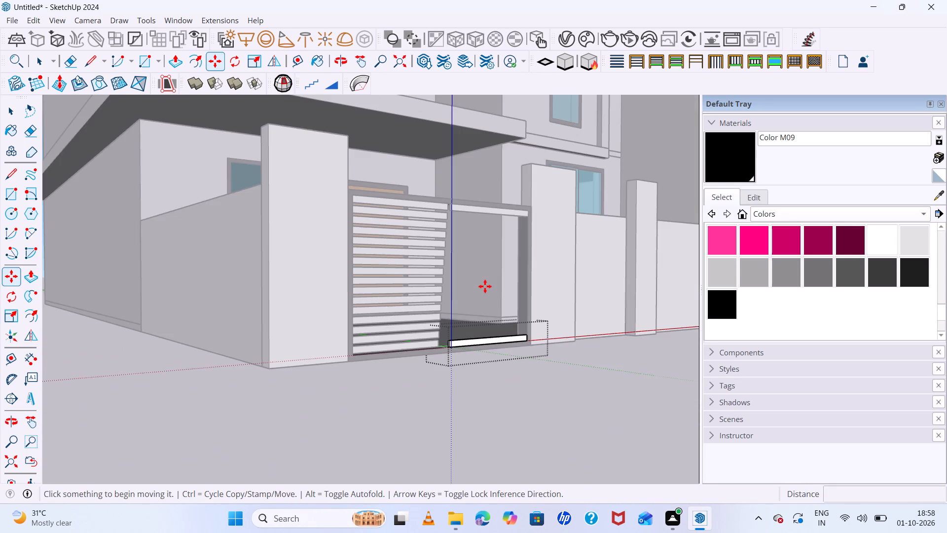
key("ctrl+z")
key("ctrl+z")
key("ctrl+z")
key("ctrl+z")
key("ctrl+z")
key("ctrl+z")
key("ctrl+z")
key("ctrl+z")
key("ctrl+z")
key("ctrl+z")
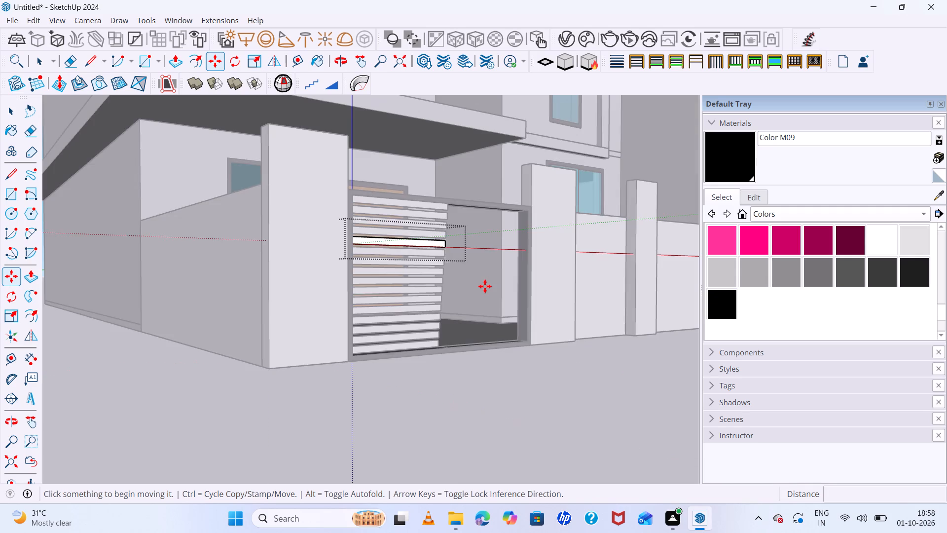
key("ctrl+z")
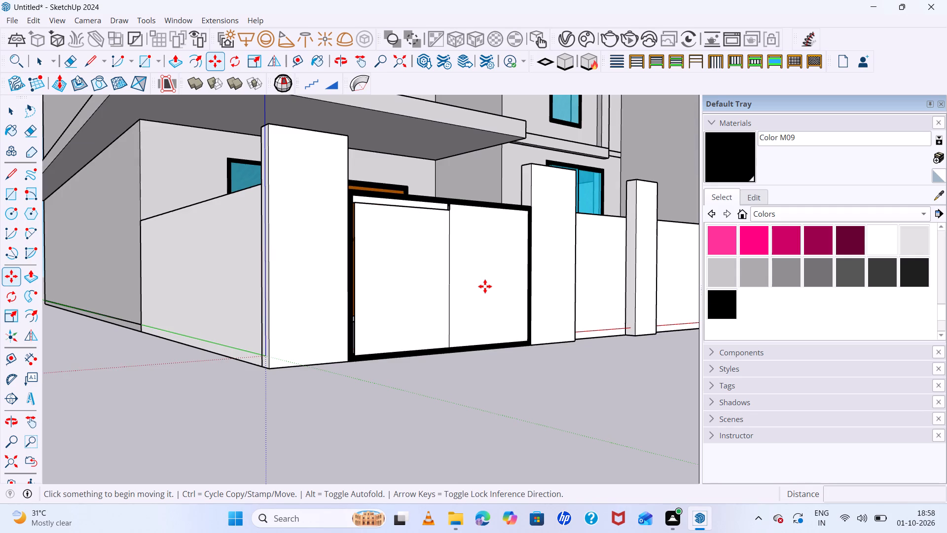
key("ctrl+z")
key("ctrl+z")
key("ctrl+z")
key("ctrl+z")
key("ctrl+z")
key("ctrl+z")
key("ctrl+z")
key("ctrl+z")
key("ctrl+z")
key("ctrl+z")
key("ctrl+z")
key("ctrl+z")
key("ctrl+z")
key("ctrl+z")
key("ctrl+z")
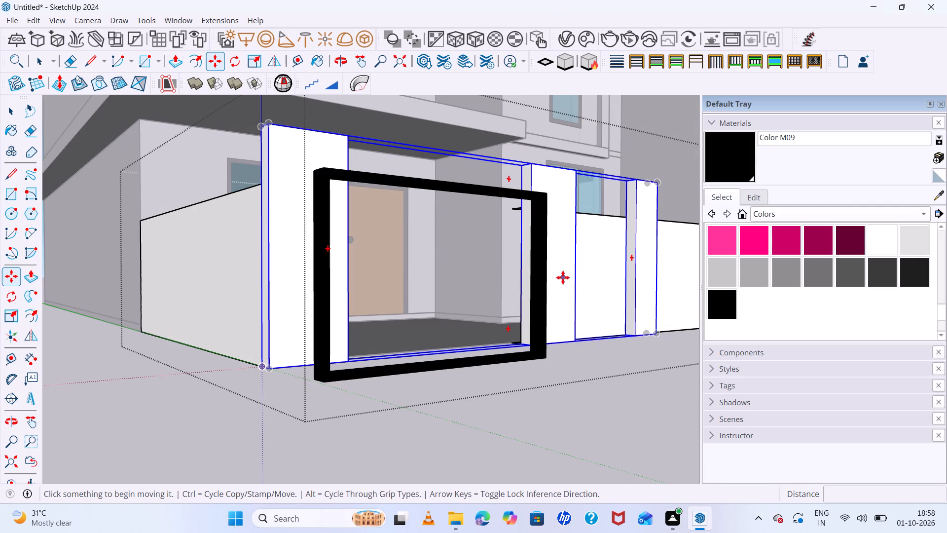
key("ctrl+z")
key("ctrl+z")
key("ctrl+z")
key("ctrl+z")
key("ctrl+z")
key("ctrl+z")
key("ctrl+z")
key("ctrl+z")
key("ctrl+z")
key("ctrl+z")
key("ctrl+z")
key("ctrl+z")
key("ctrl+z")
key("ctrl+z")
key("ctrl+z")
key("ctrl+z")
key("ctrl+z")
key("ctrl+z")
key("ctrl+z")
key("ctrl+z")
key("ctrl+z")
key("ctrl+z")
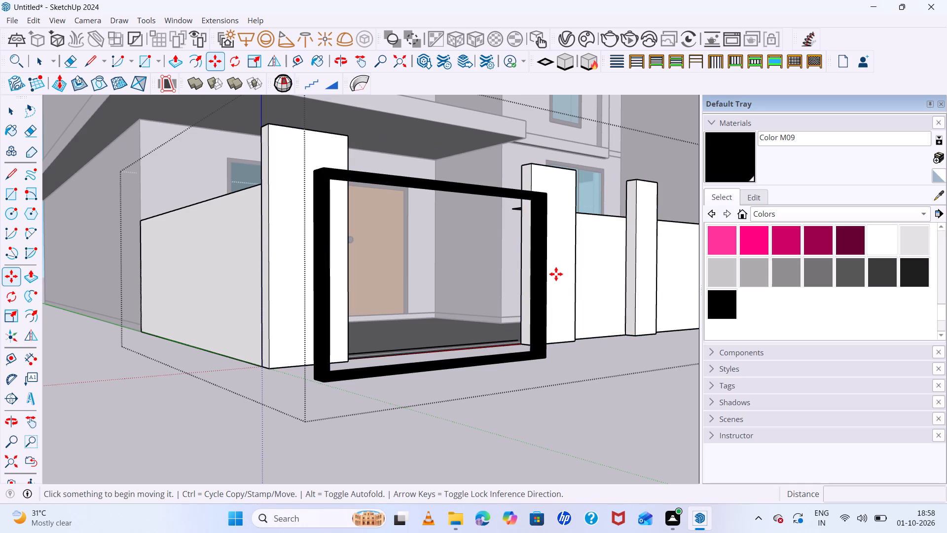
key("ctrl+z")
key("ctrl+z")
key("ctrl+z")
key("ctrl+z")
key("ctrl+z")
key("ctrl+z")
key("ctrl+z")
key("ctrl+z")
key("ctrl+z")
key("ctrl+z")
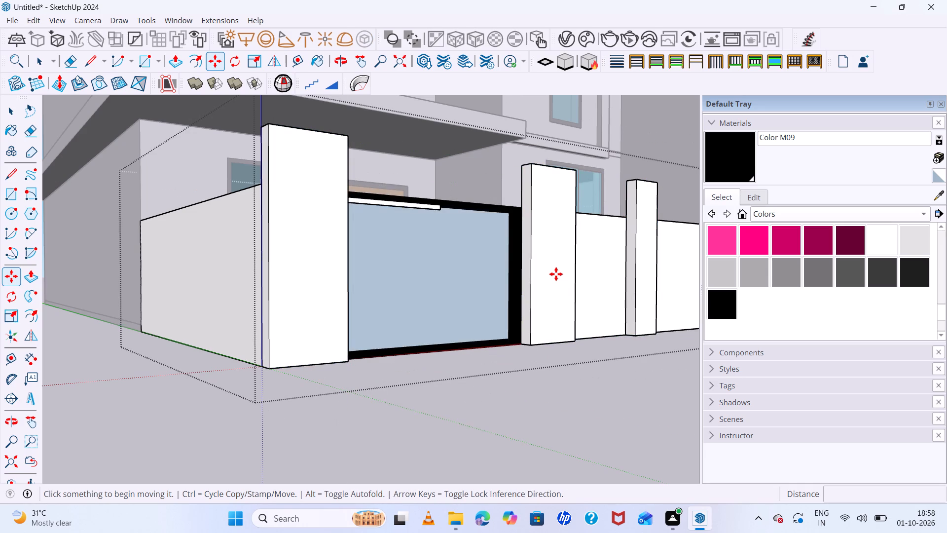
Draw a thin horizontal rectangle about 3' 10 5/8" long across the top of the gate's first panel, below the black frame.
scroll(548, 276, "down", 4)
middle_click_drag(606, 310, 422, 377)
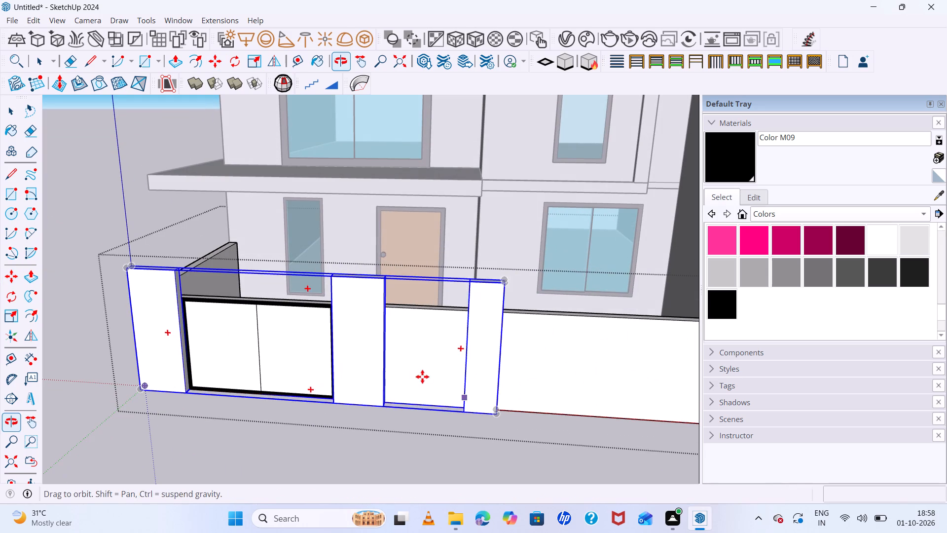
key("space")
middle_click_drag(358, 290, 384, 197)
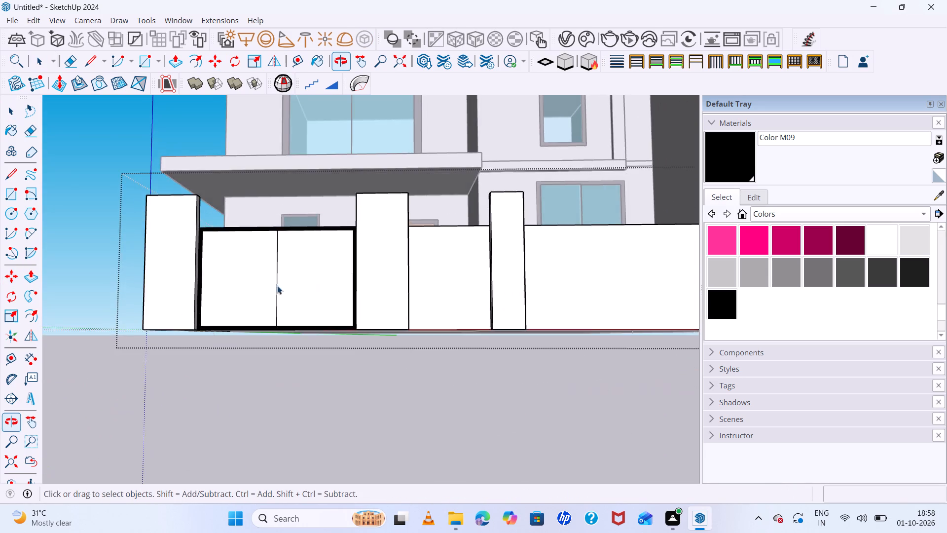
scroll(182, 336, "up", 8)
left_click(286, 237)
scroll(310, 267, "down", 7)
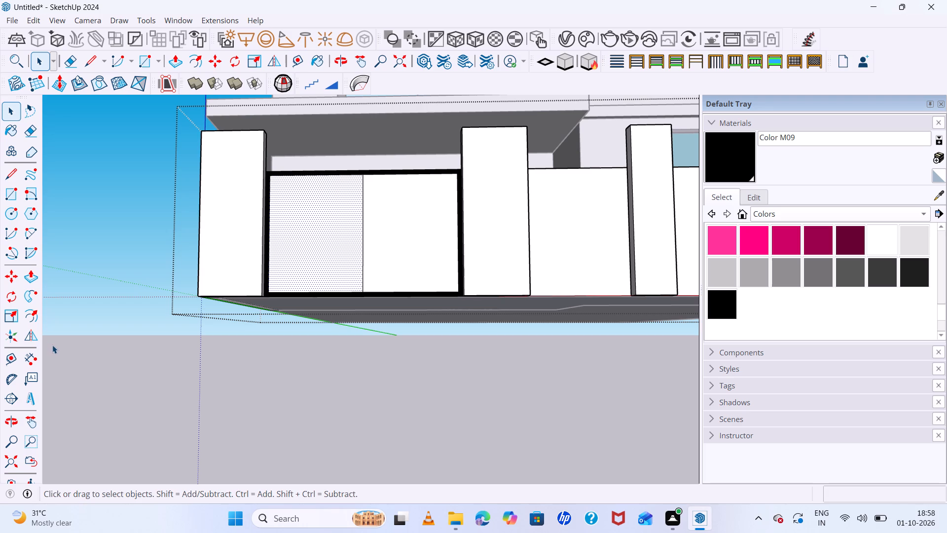
key("r")
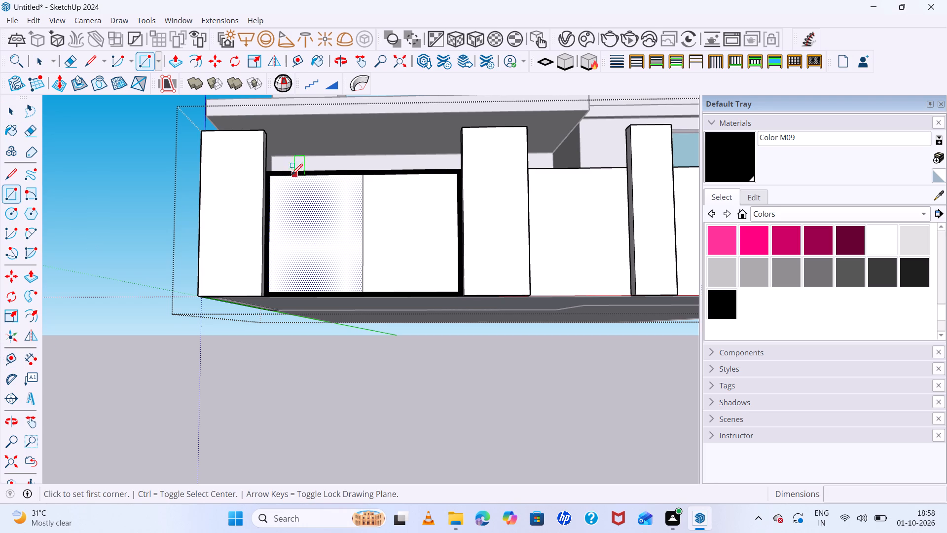
scroll(260, 169, "up", 5)
left_click(277, 181)
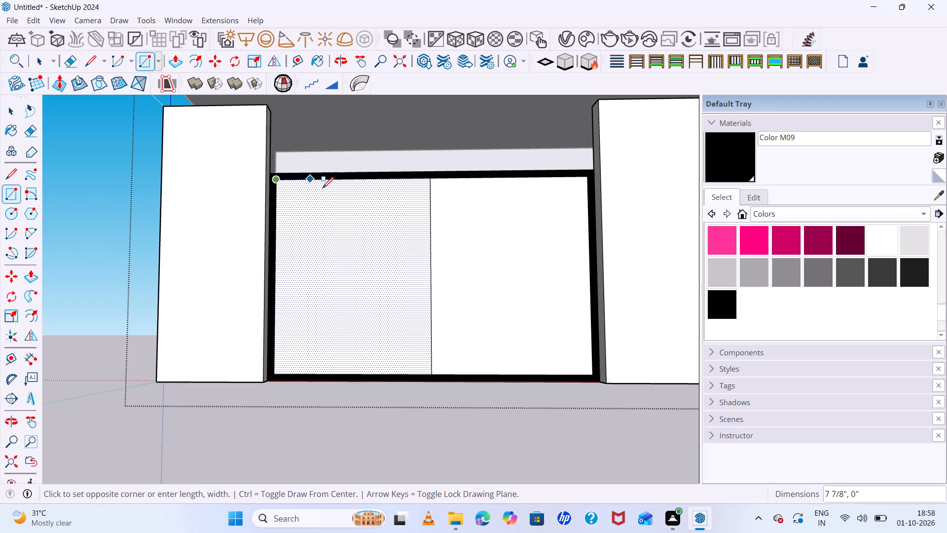
left_click(430, 188)
key("space")
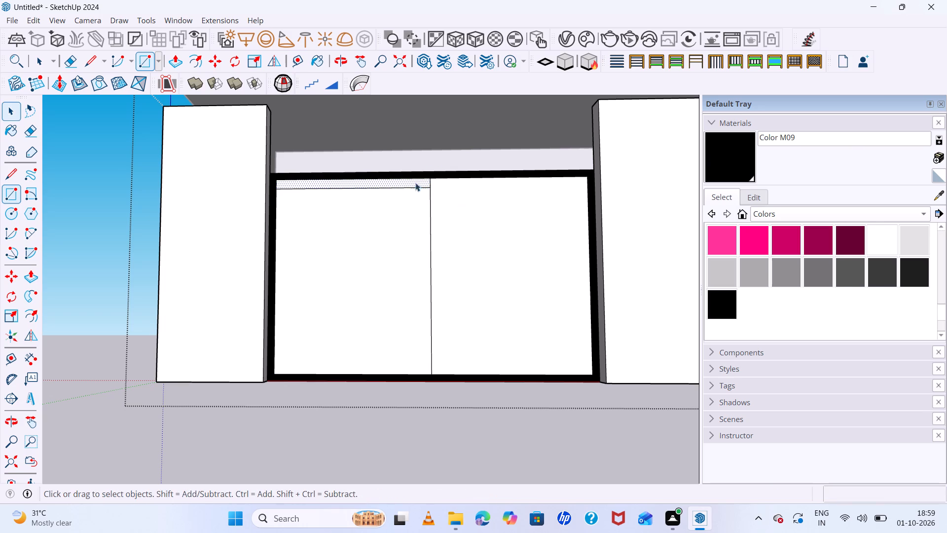
Make a group from the thin rectangle's face and edges at the top of the gate's first panel.
left_click(408, 178)
double_click(409, 183)
right_click(409, 183)
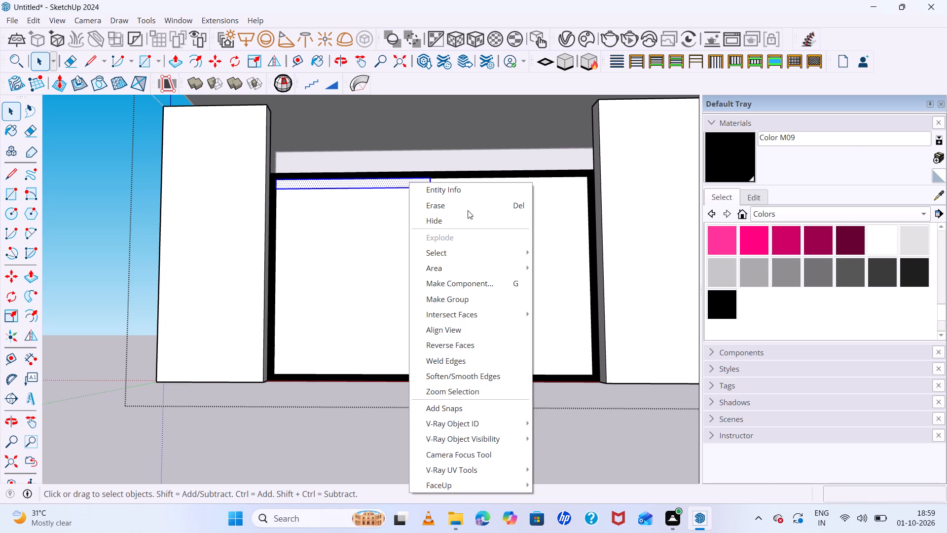
left_click(469, 302)
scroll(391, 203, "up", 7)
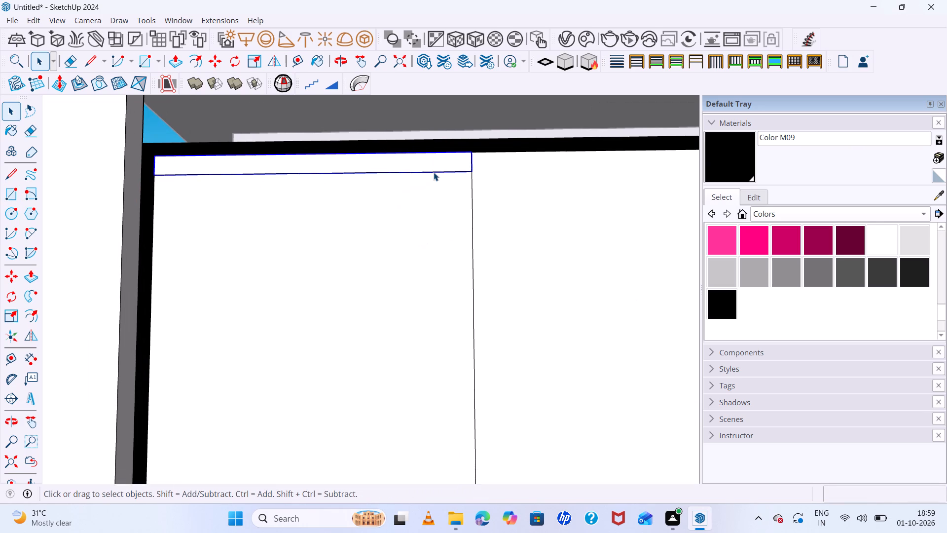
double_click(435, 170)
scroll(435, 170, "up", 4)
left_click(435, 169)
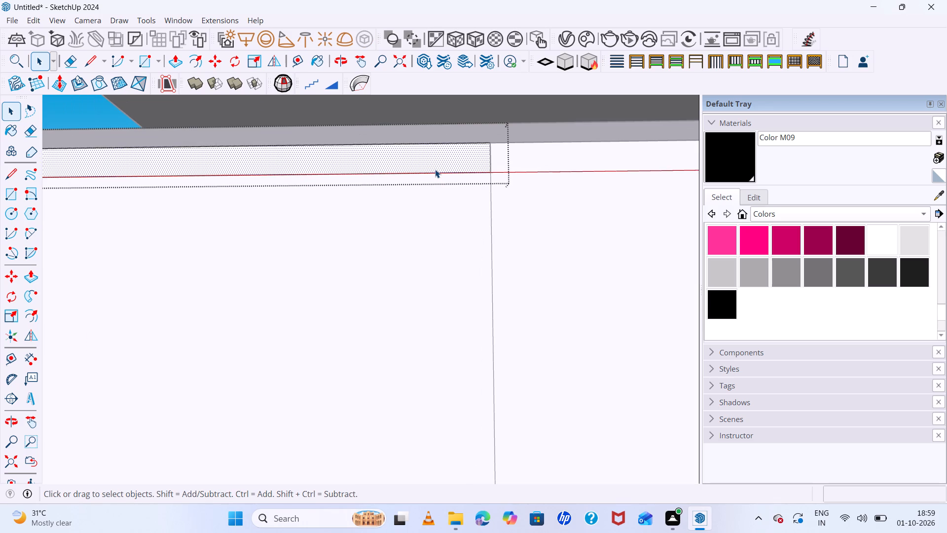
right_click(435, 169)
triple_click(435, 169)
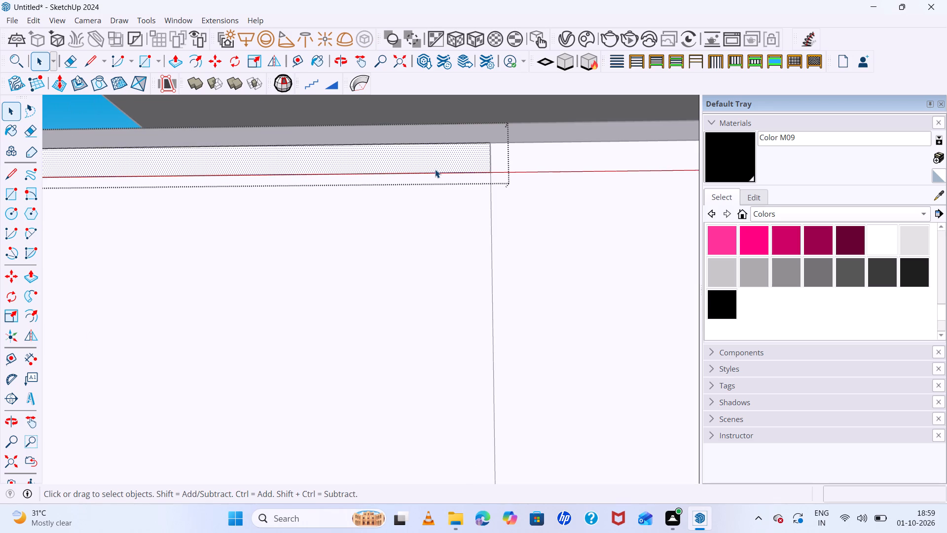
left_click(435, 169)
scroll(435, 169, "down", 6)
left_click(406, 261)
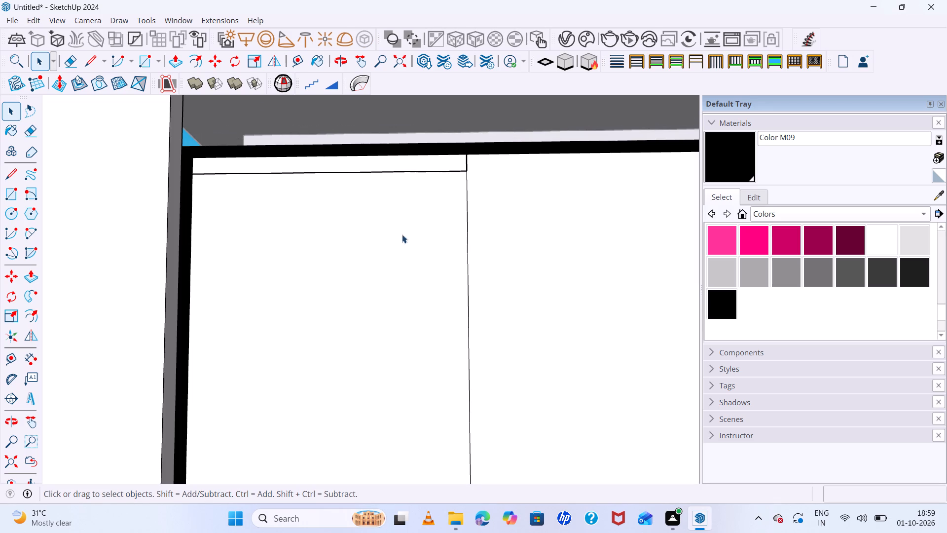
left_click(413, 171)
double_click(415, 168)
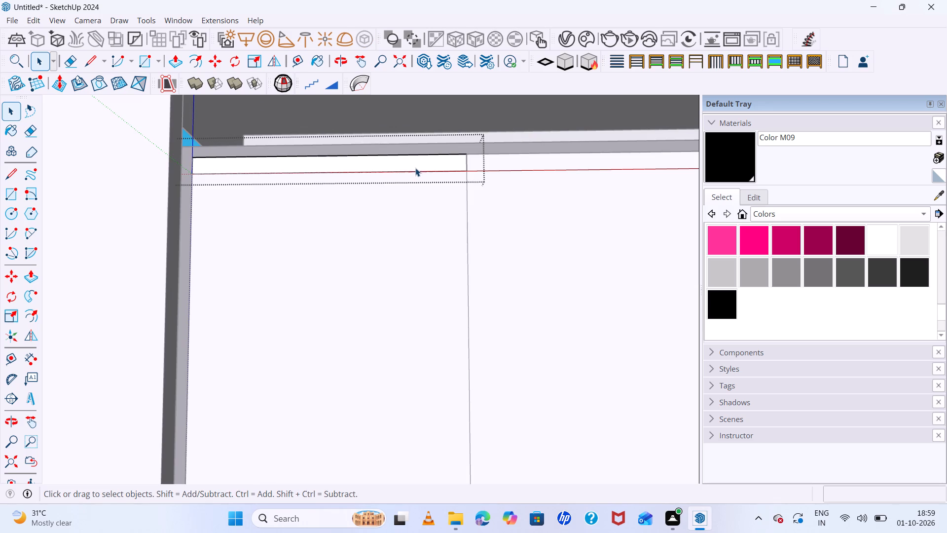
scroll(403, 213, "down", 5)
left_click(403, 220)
Inside the top strip's group, turn its face and edges into a component with the default definition name Component#1.
left_click(414, 186)
left_click(414, 185)
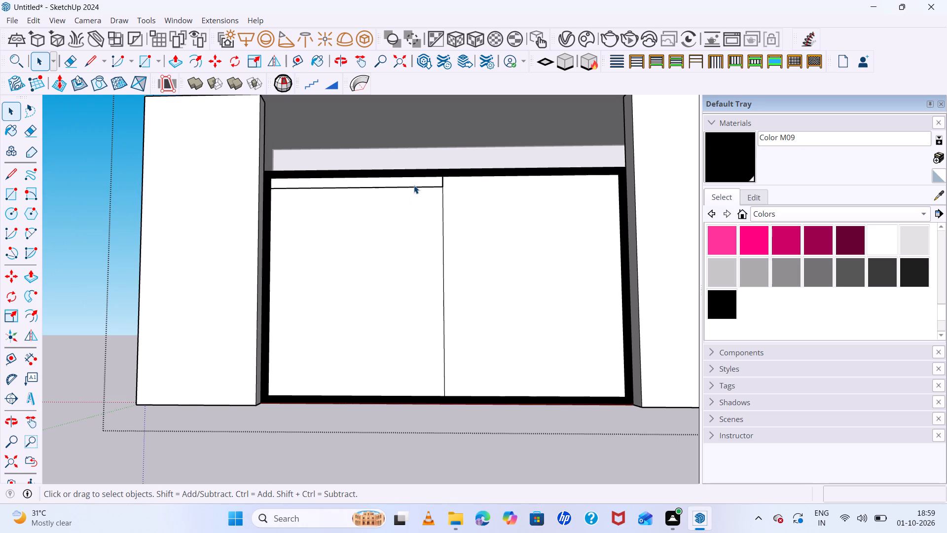
double_click(414, 185)
right_click(414, 185)
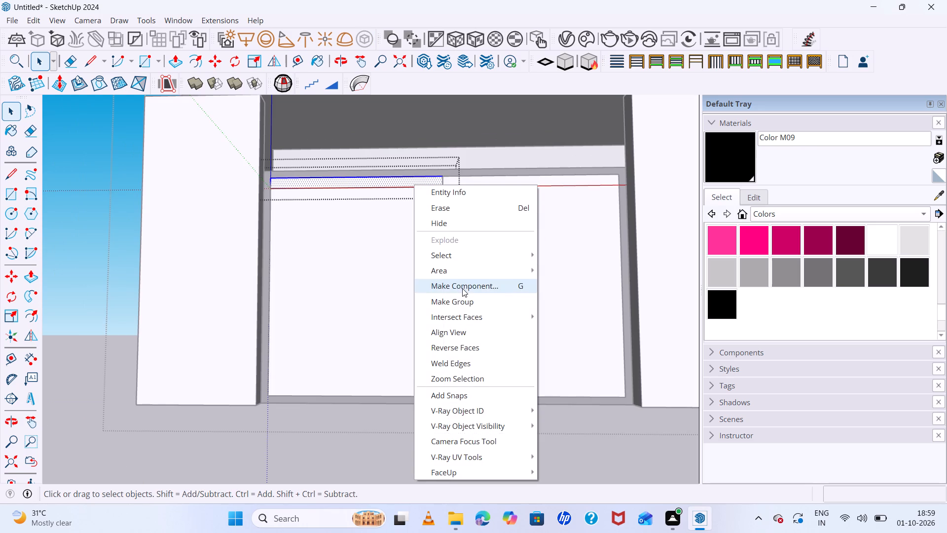
left_click(462, 288)
left_click(473, 407)
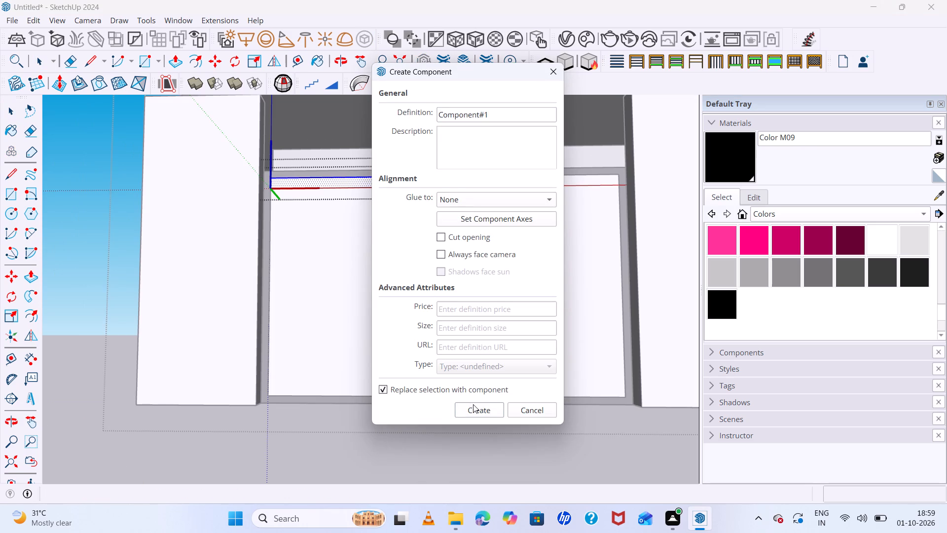
Open the top strip's component and extrude its face outward by 1" with Push/Pull.
left_click(393, 179)
double_click(393, 181)
scroll(394, 182, "up", 3)
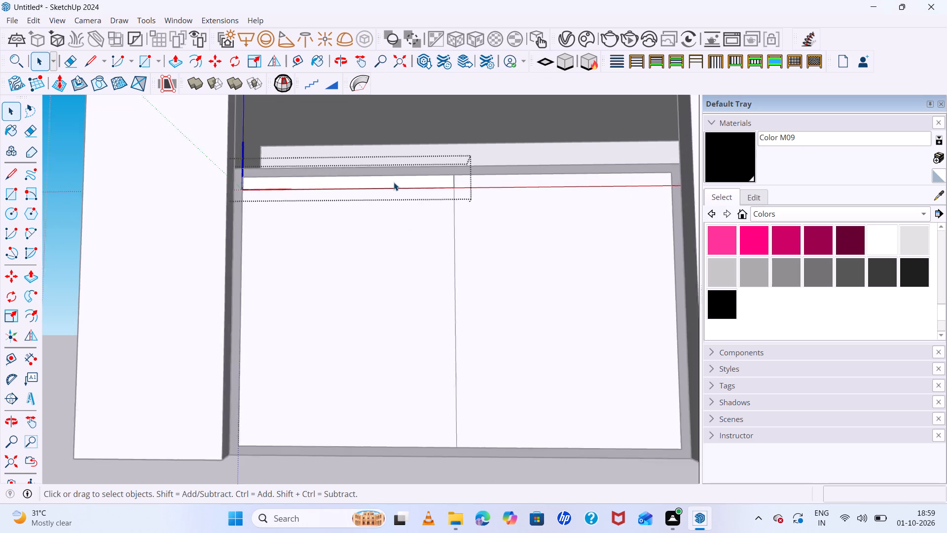
scroll(394, 182, "up", 1)
key("p")
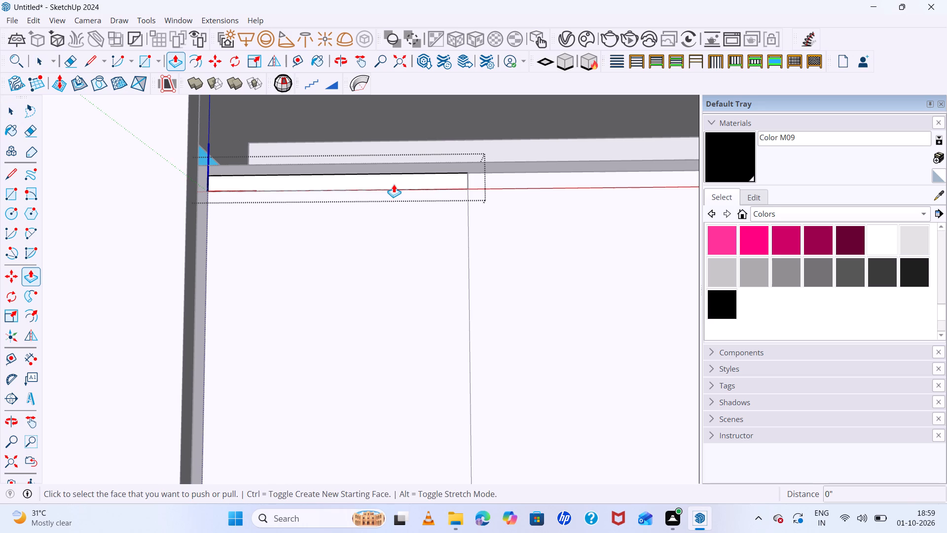
left_click(418, 190)
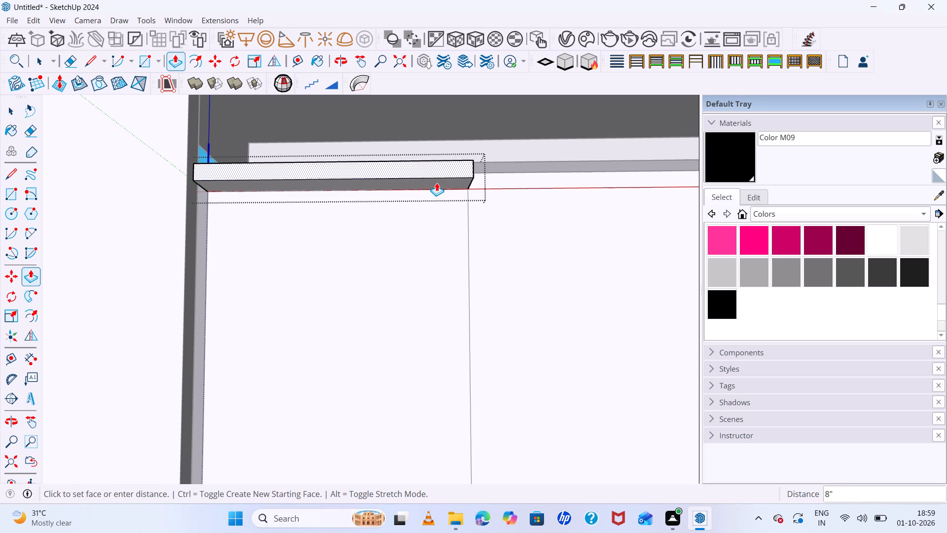
key("1")
key("Return")
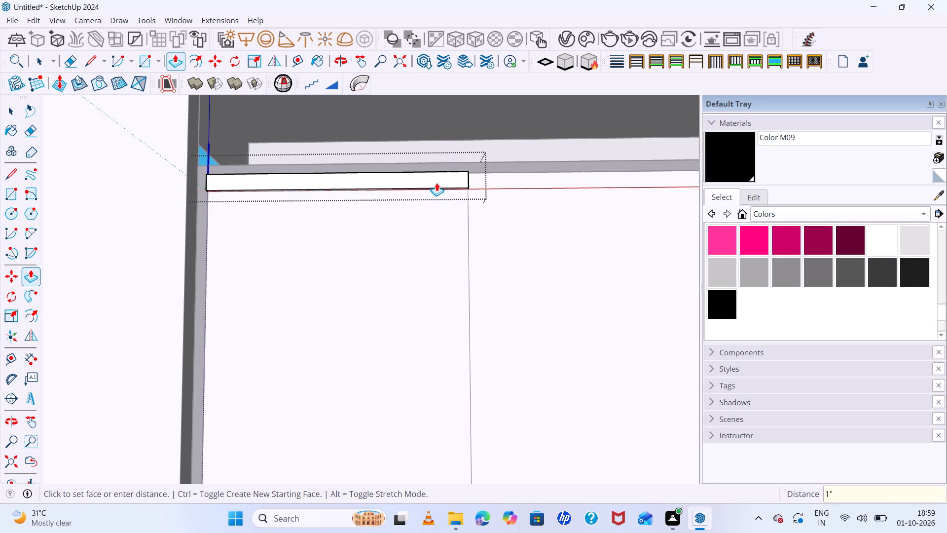
middle_click_drag(437, 186, 437, 372)
key("space")
double_click(448, 184)
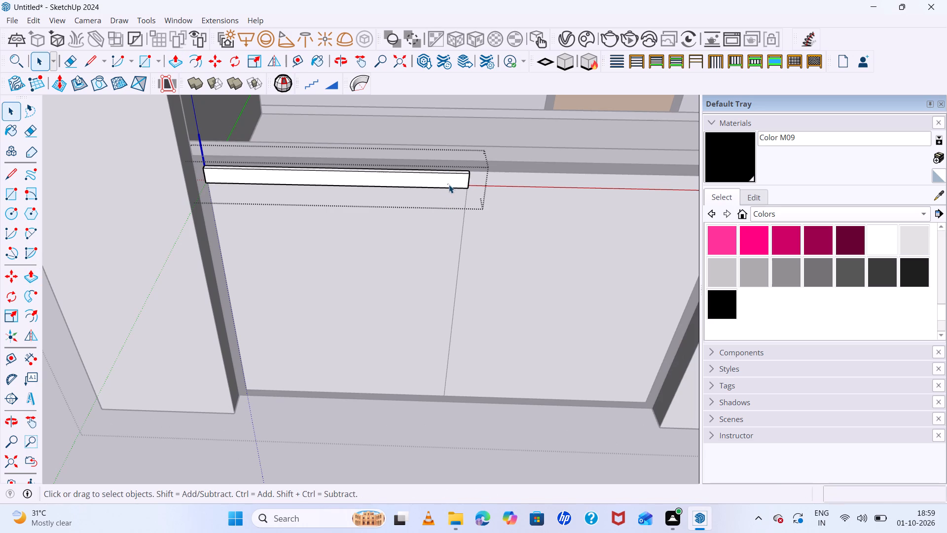
Copy the top strip down about 4' 7 11/16" to the first gate panel's bottom, dividing the distance into 15 equally spaced copies.
double_click(449, 185)
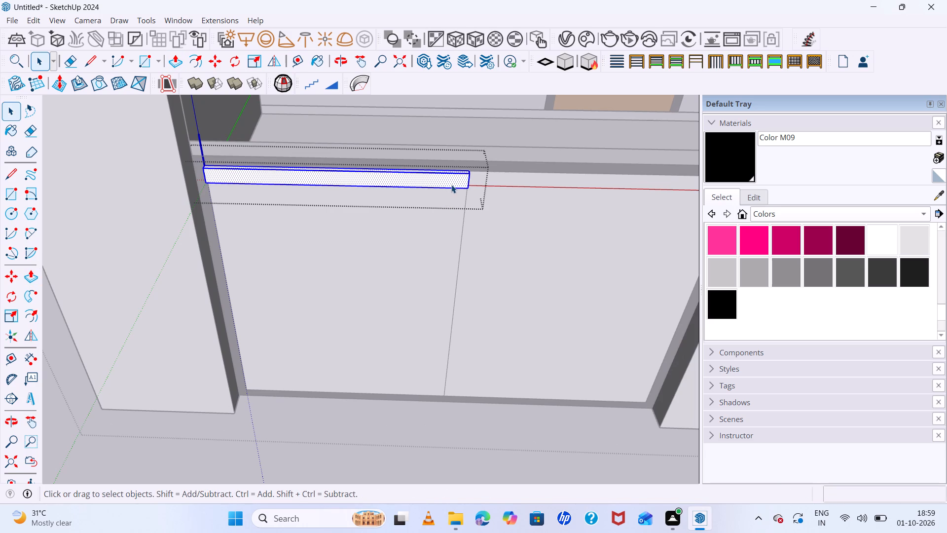
key("m")
scroll(468, 180, "up", 4)
scroll(378, 214, "down", 9)
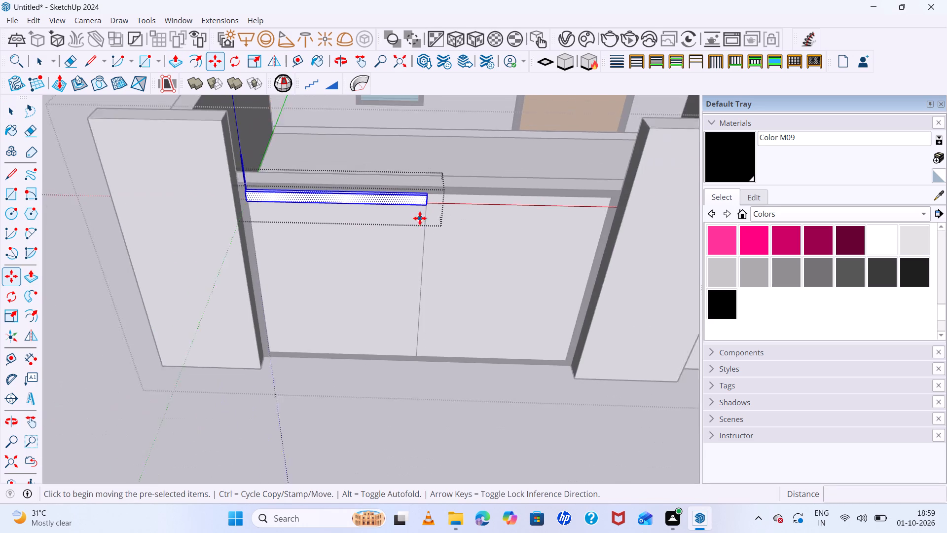
scroll(288, 212, "up", 6)
left_click(254, 199)
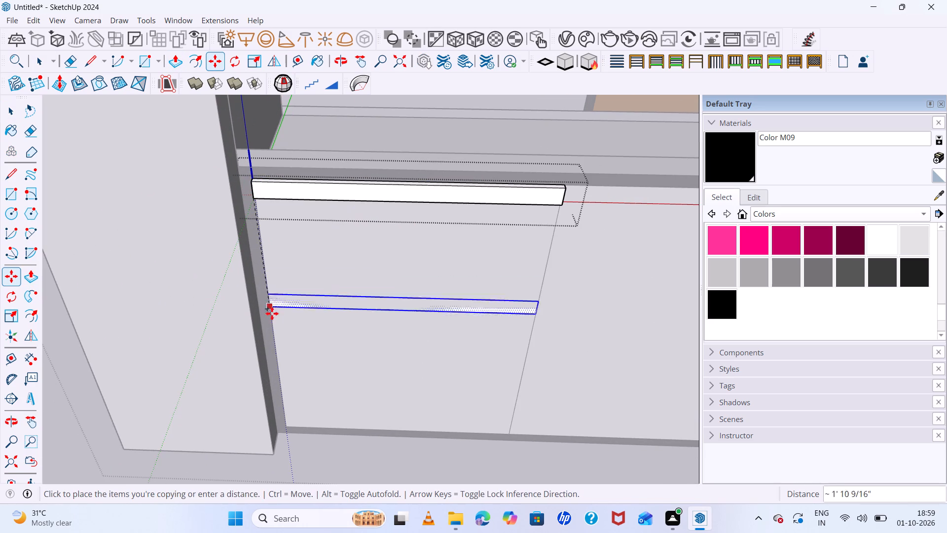
left_click(291, 427)
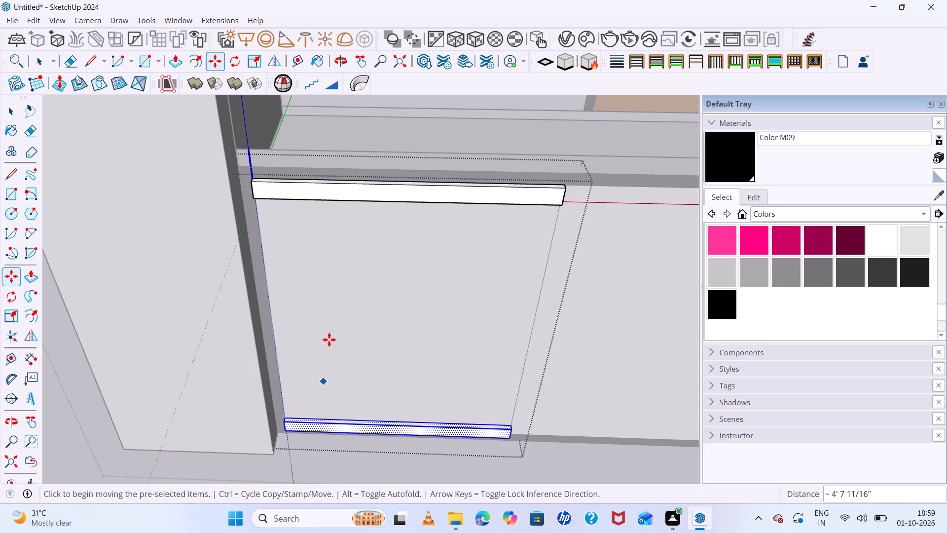
type("15/")
key("Return")
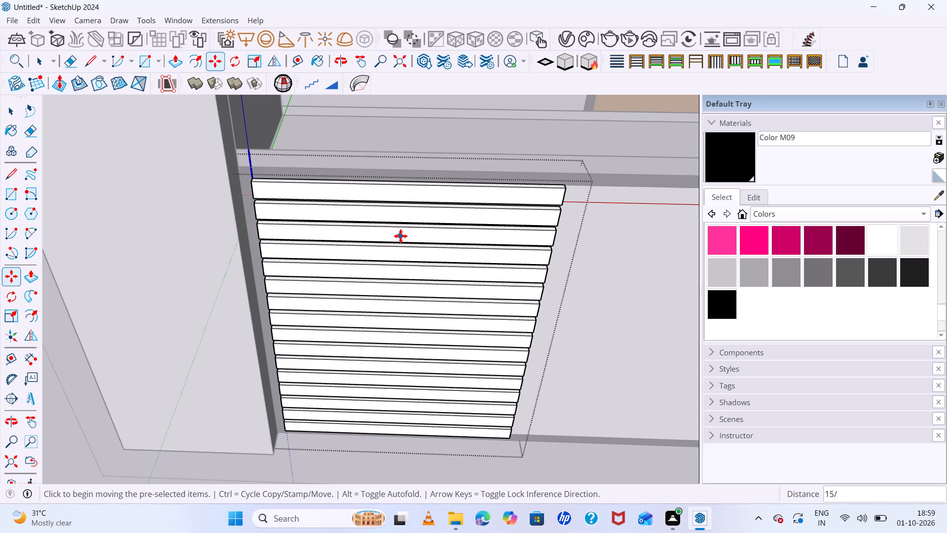
key("space")
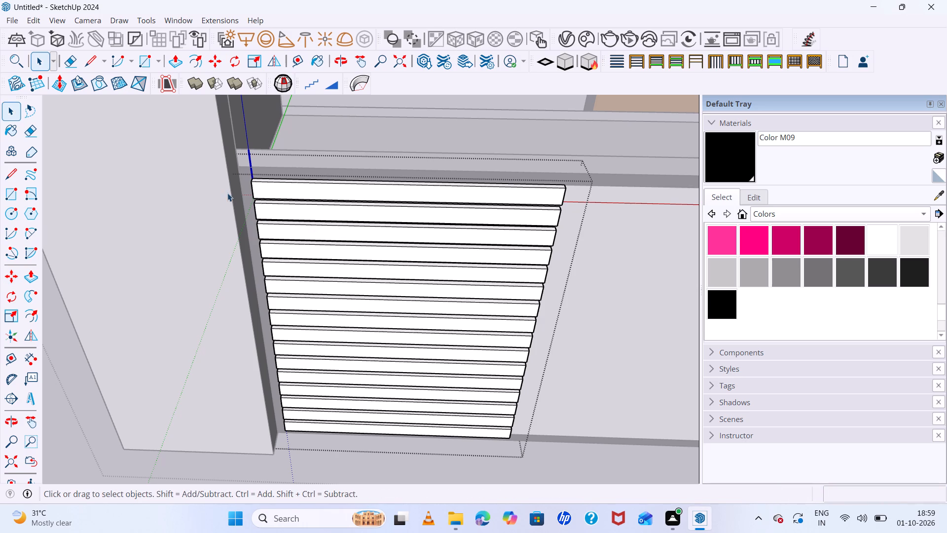
left_click(243, 181)
scroll(243, 181, "up", 3)
key("space")
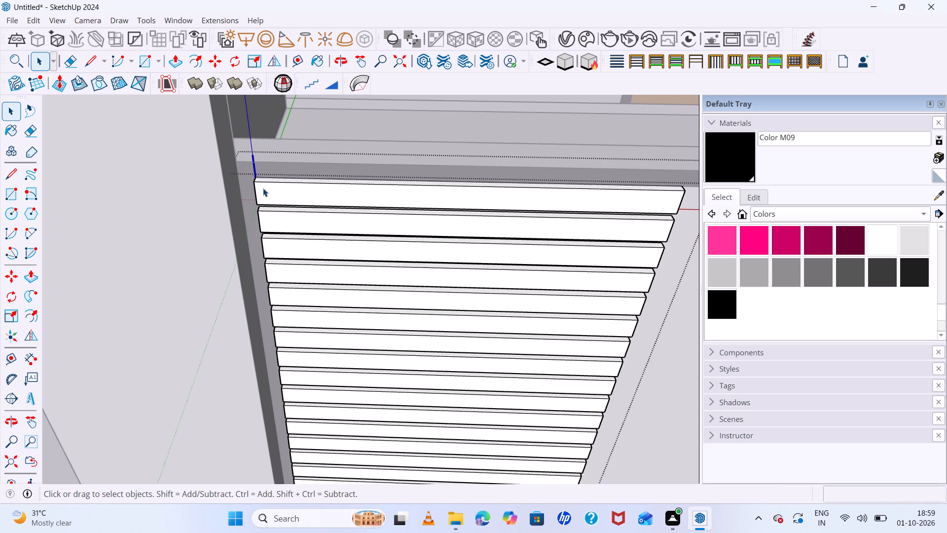
scroll(274, 191, "down", 10)
left_click(100, 279)
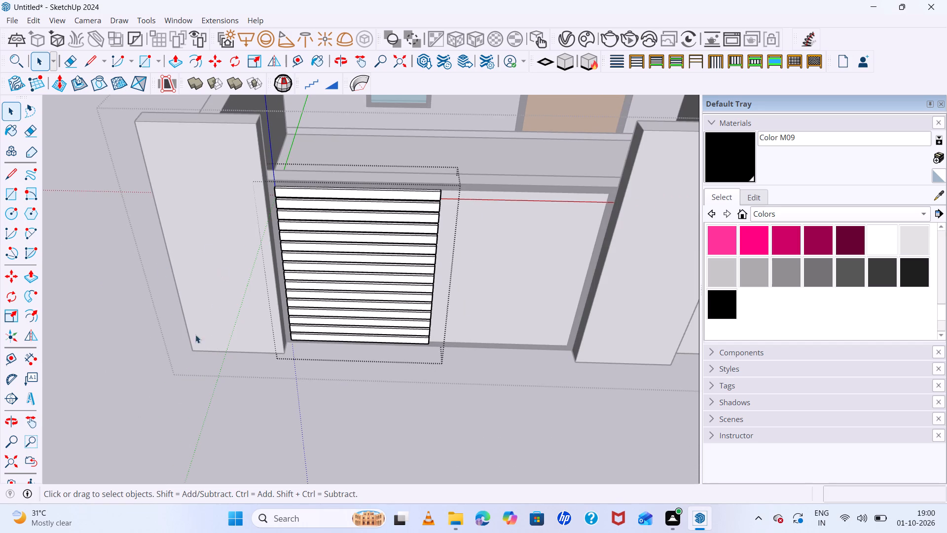
Select all strips of the first gate panel and mirror a copy onto the second panel with Flip, placing the plane at the centre joint.
double_click(406, 266)
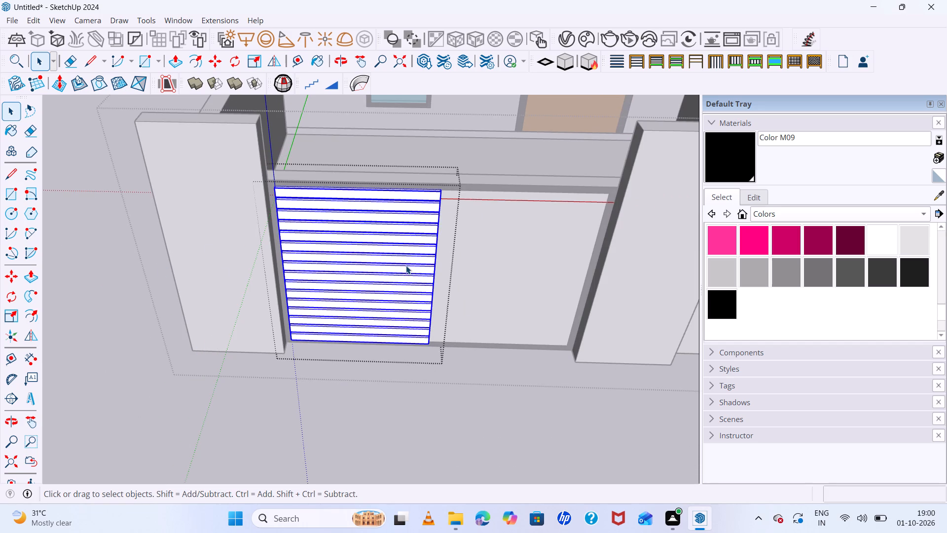
left_click(406, 266)
triple_click(406, 266)
triple_click(406, 266)
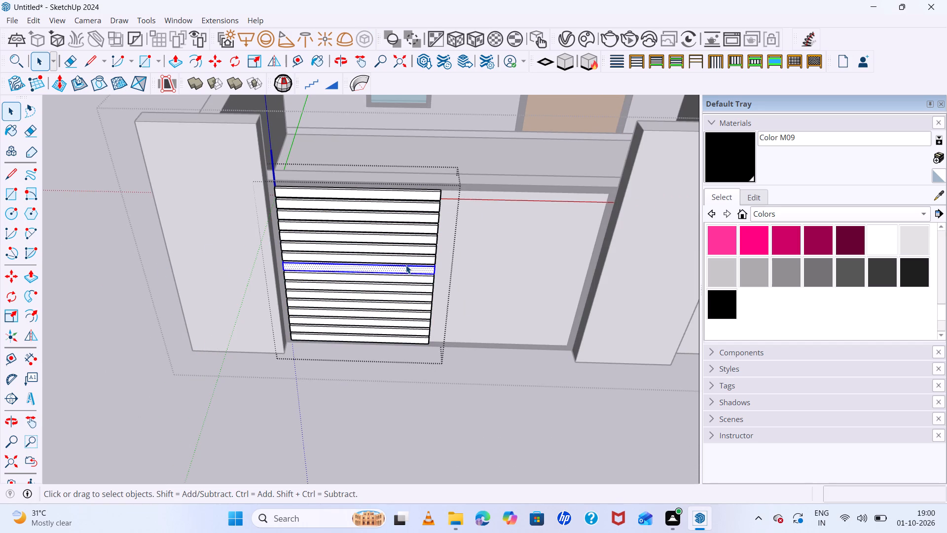
triple_click(406, 265)
double_click(406, 265)
left_click(414, 385)
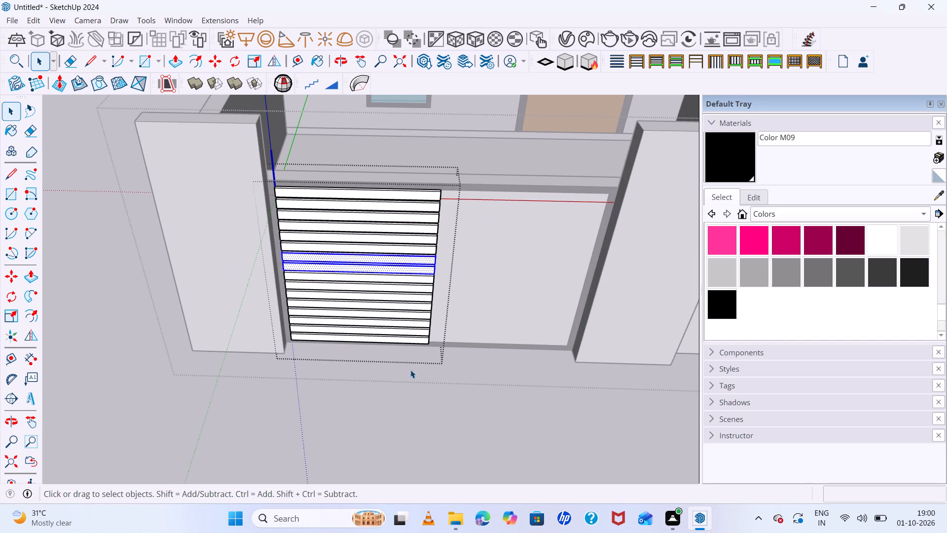
left_click(384, 252)
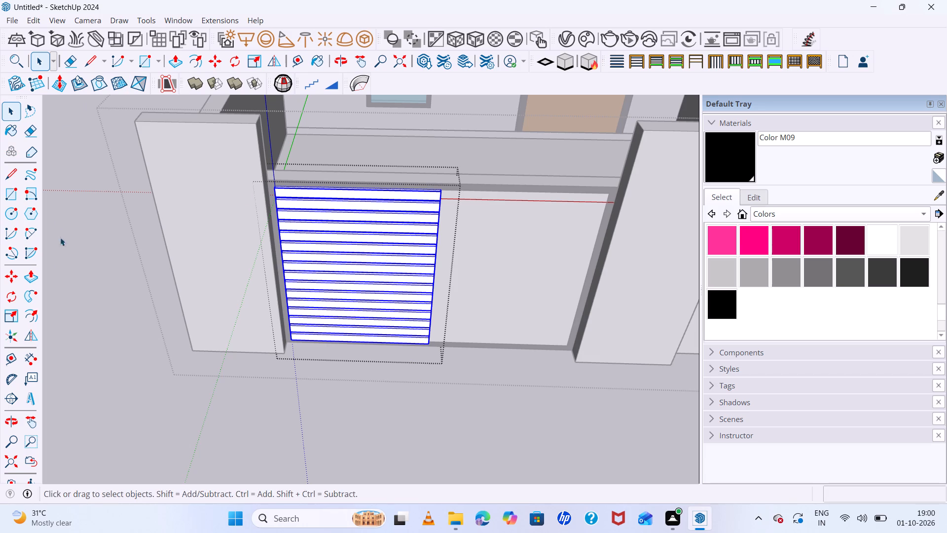
left_click(25, 342)
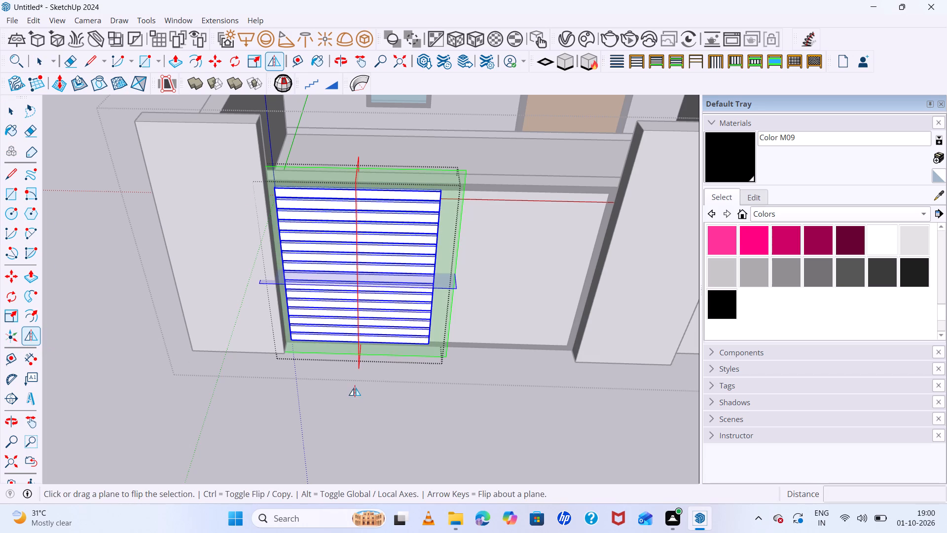
left_click_drag(358, 369, 425, 366)
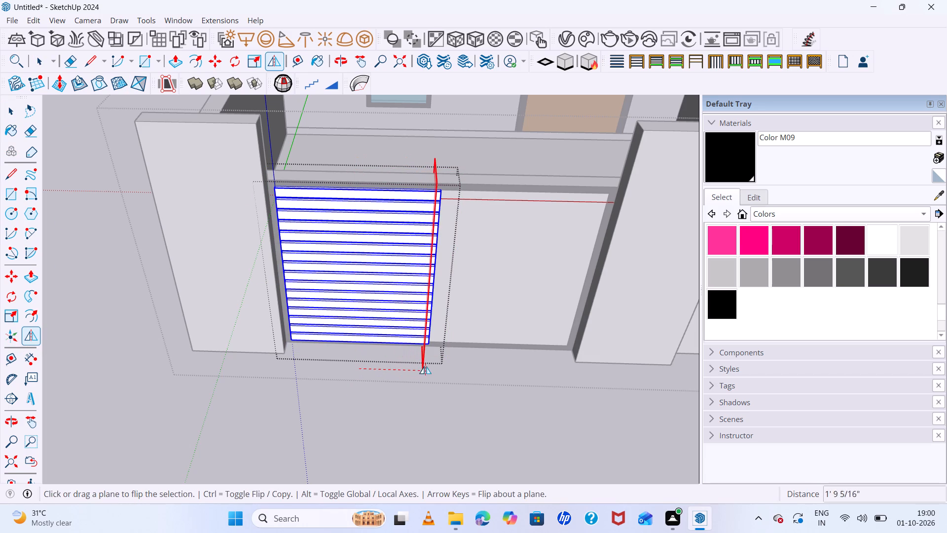
left_click_drag(425, 366, 429, 366)
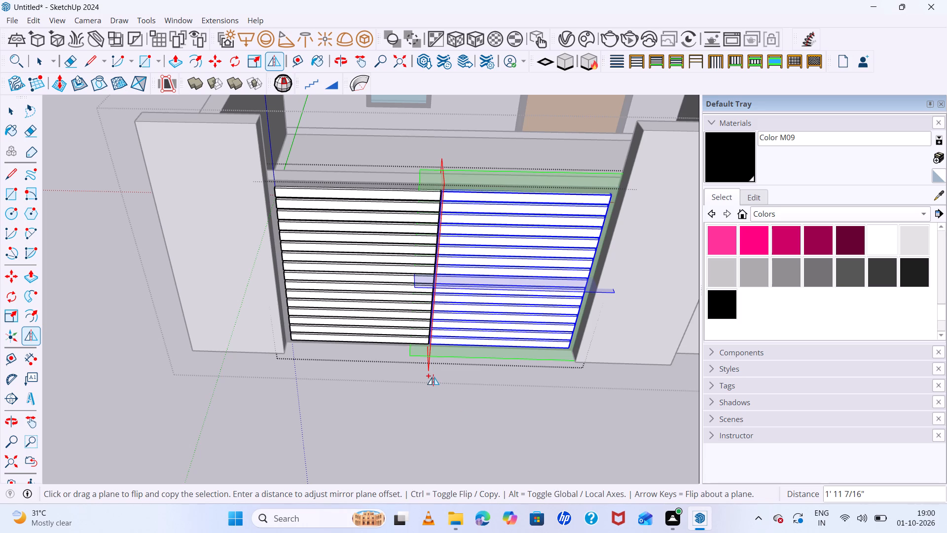
Examine how the mirrored strips fit the second panel's bottom corner and the top of the gate opening.
key("m")
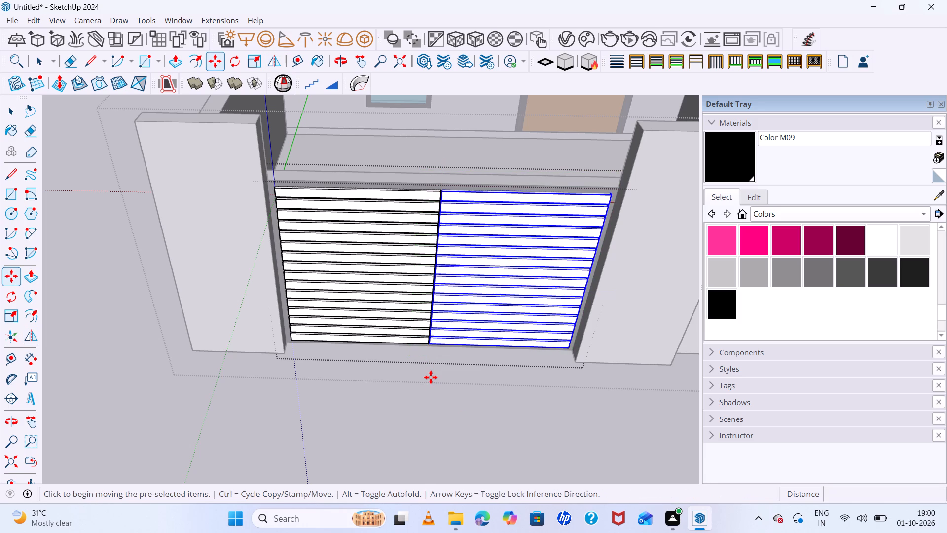
scroll(641, 379, "up", 4)
scroll(600, 366, "up", 6)
scroll(549, 352, "up", 4)
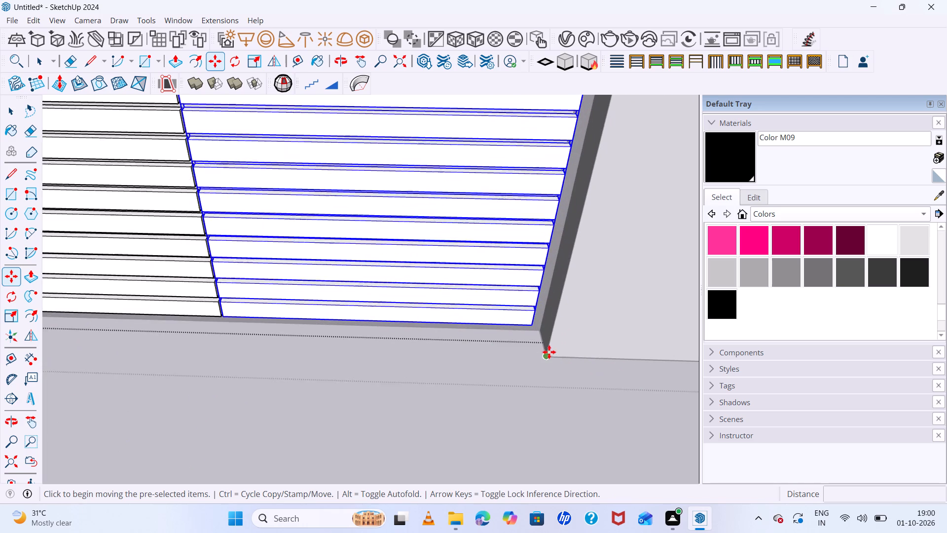
scroll(549, 352, "up", 2)
scroll(513, 317, "up", 4)
middle_click_drag(530, 338, 521, 221)
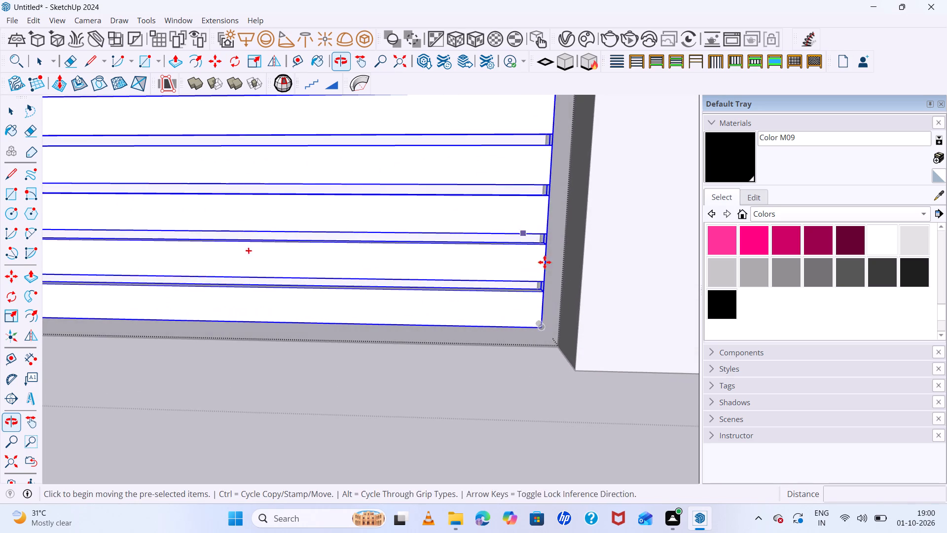
scroll(559, 297, "down", 9)
scroll(458, 306, "down", 4)
scroll(349, 316, "up", 1)
middle_click_drag(355, 313, 363, 296)
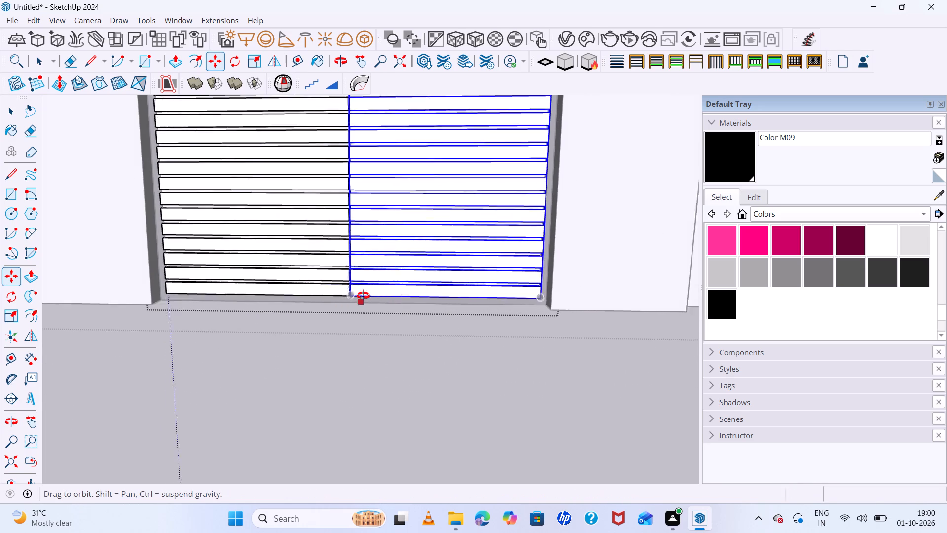
middle_click_drag(363, 296, 370, 411)
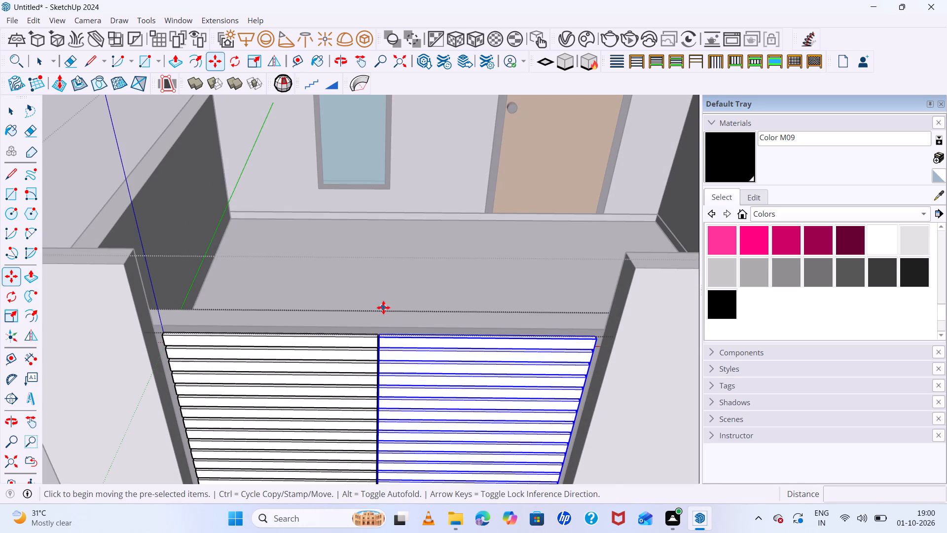
key("space")
scroll(402, 337, "up", 3)
scroll(400, 328, "down", 11)
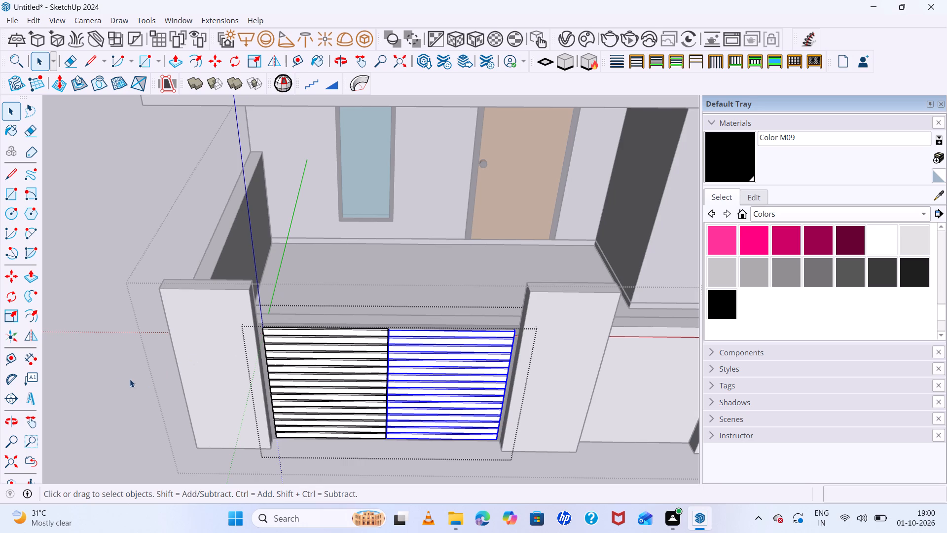
left_click(115, 381)
Open the gate's black frame and extrude its front face by 1" with Push/Pull.
scroll(390, 333, "up", 11)
left_click(396, 318)
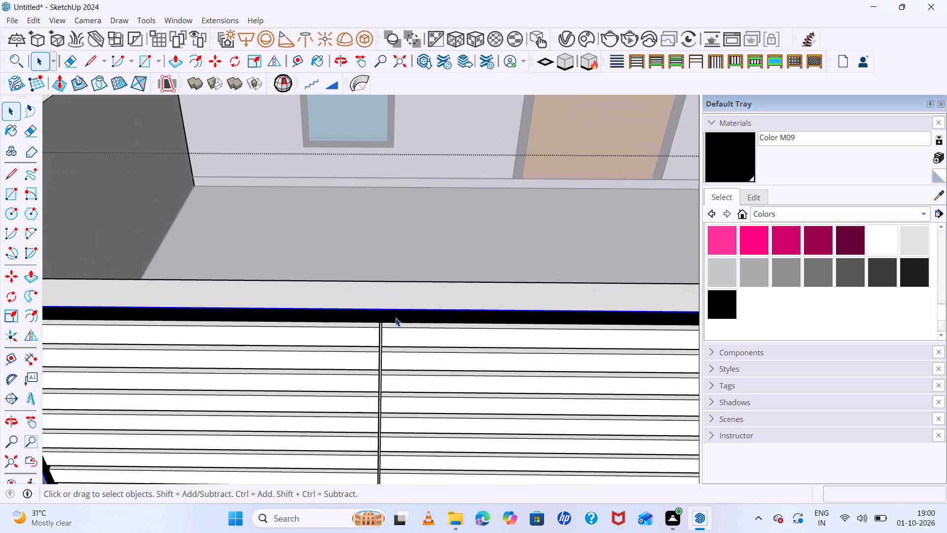
double_click(396, 318)
left_click(396, 319)
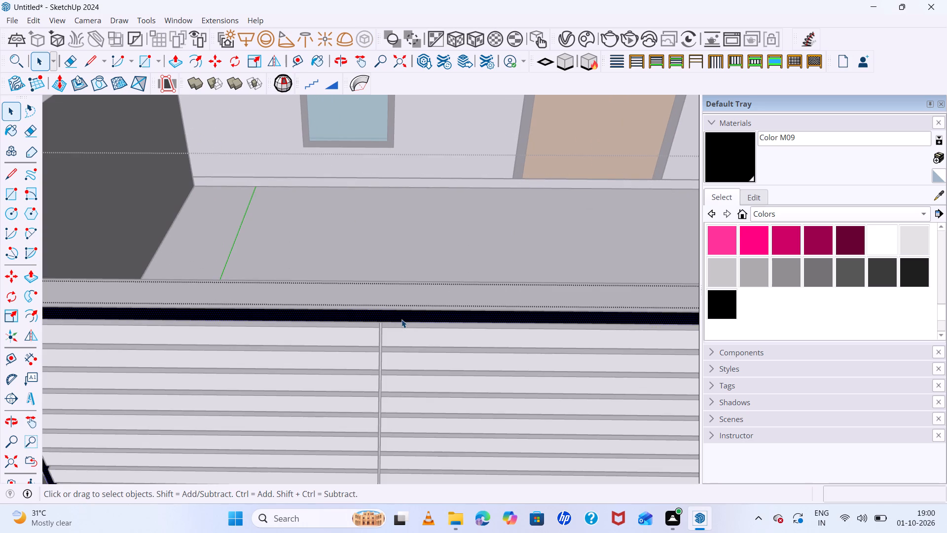
key("p")
left_click(401, 318)
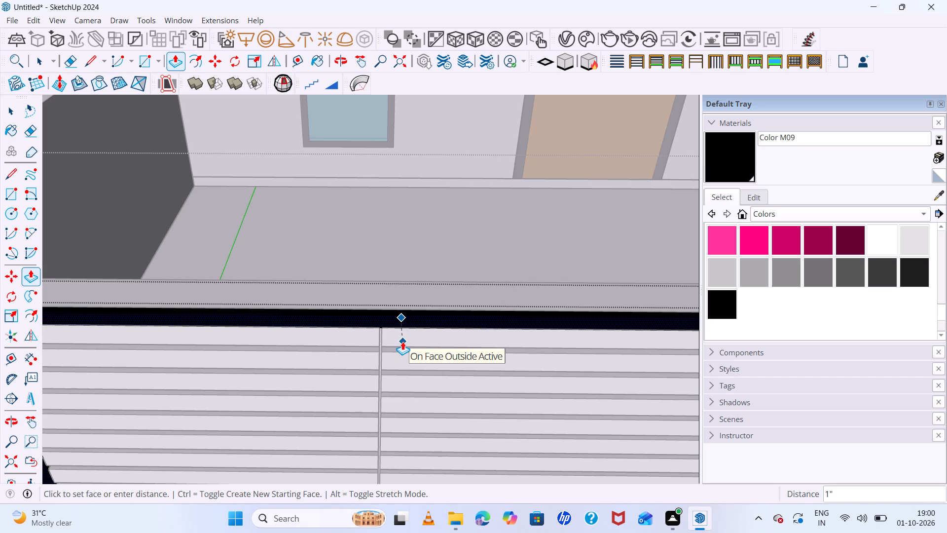
key("1")
key("Return")
scroll(372, 326, "down", 8)
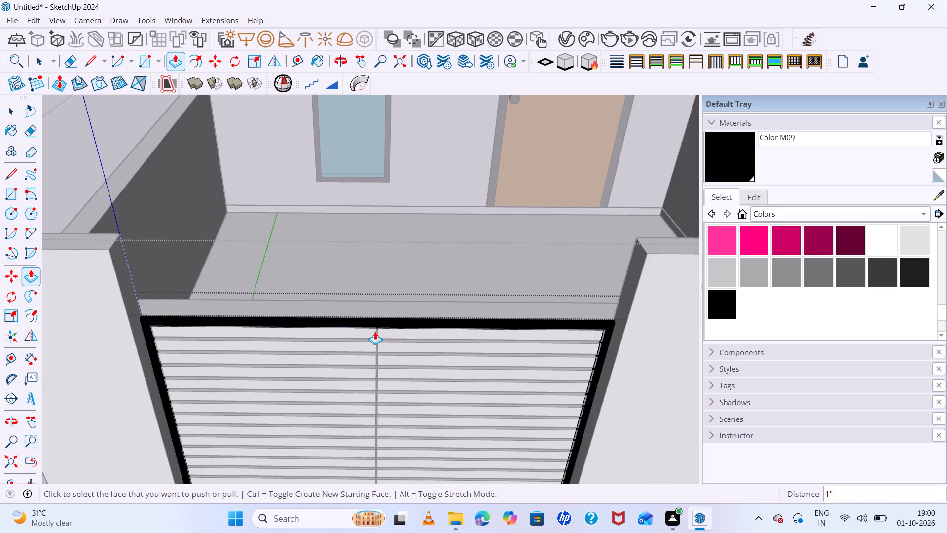
scroll(375, 331, "down", 7)
middle_click_drag(437, 336, 444, 274)
scroll(444, 289, "up", 1)
key("space")
left_click(456, 430)
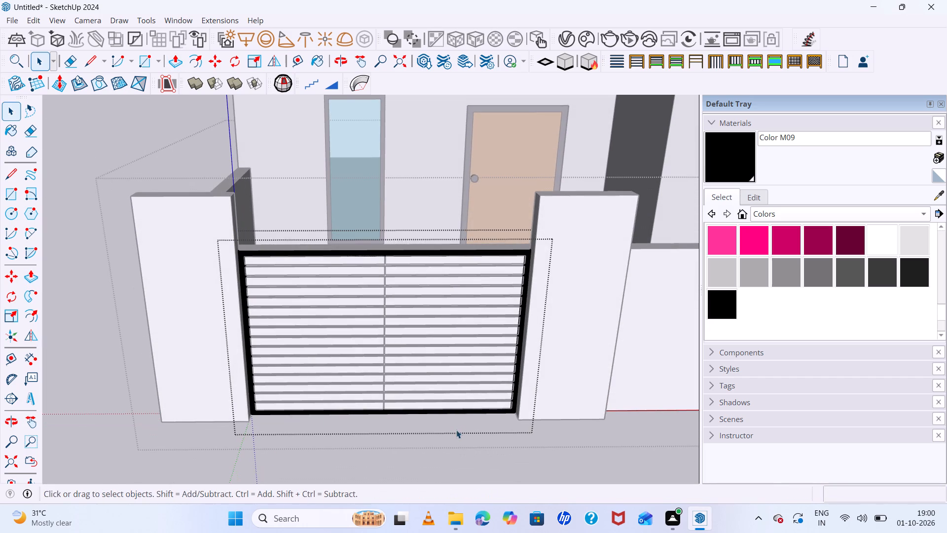
scroll(415, 431, "down", 7)
left_click(412, 447)
Review the gate, its pillars and the adjoining boundary wall against the house front.
scroll(306, 413, "down", 5)
middle_click_drag(368, 450, 370, 406)
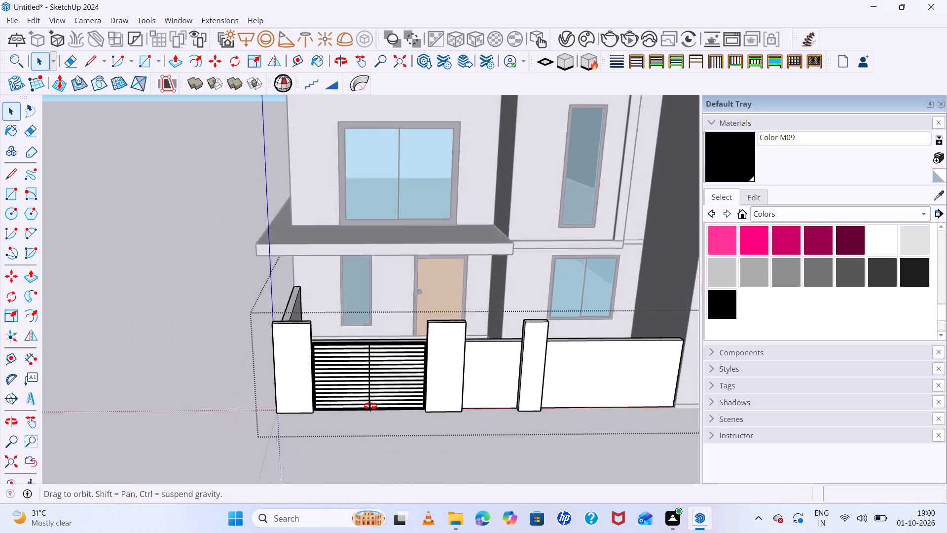
middle_click_drag(370, 406, 380, 323)
middle_click(380, 322)
scroll(381, 325, "up", 12)
middle_click_drag(383, 335, 380, 402)
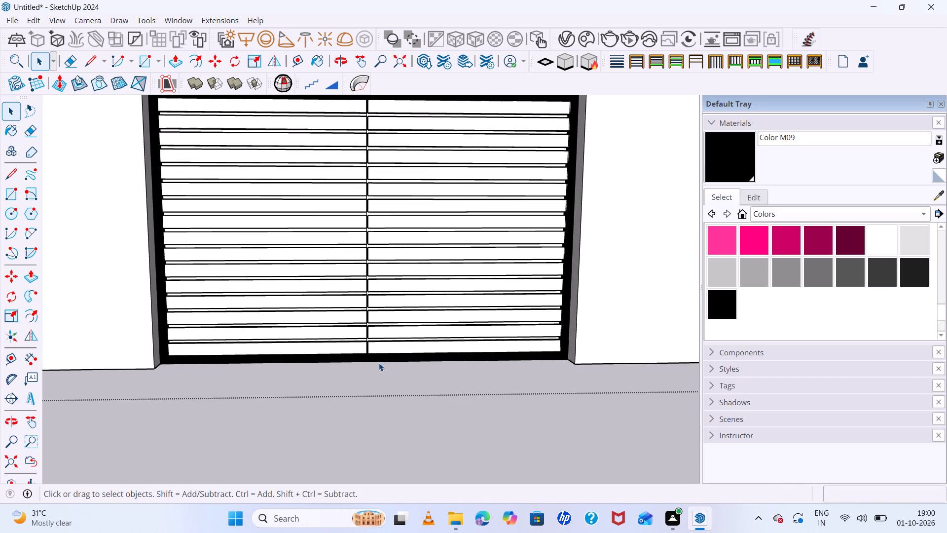
scroll(378, 359, "down", 11)
middle_click_drag(451, 381, 437, 399)
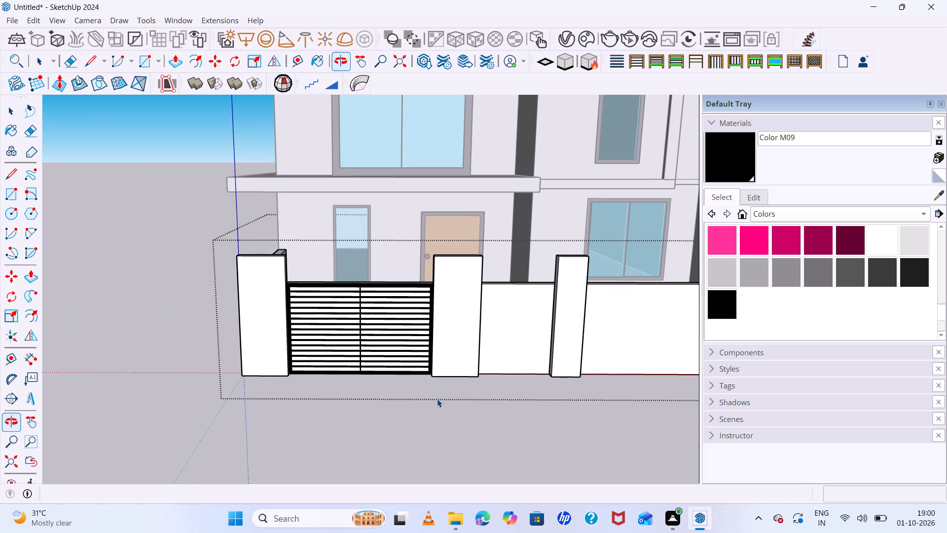
scroll(580, 342, "up", 5)
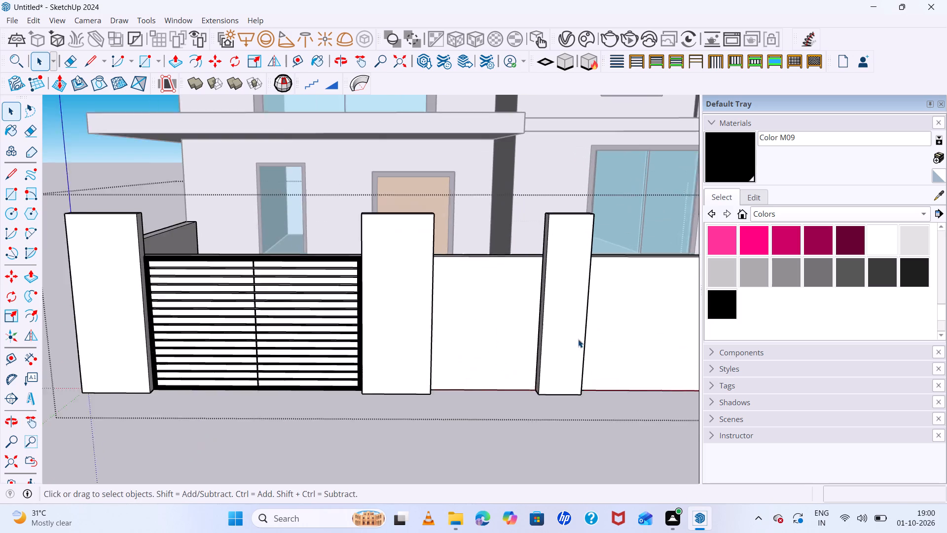
scroll(472, 350, "up", 1)
middle_click_drag(472, 344, 459, 310)
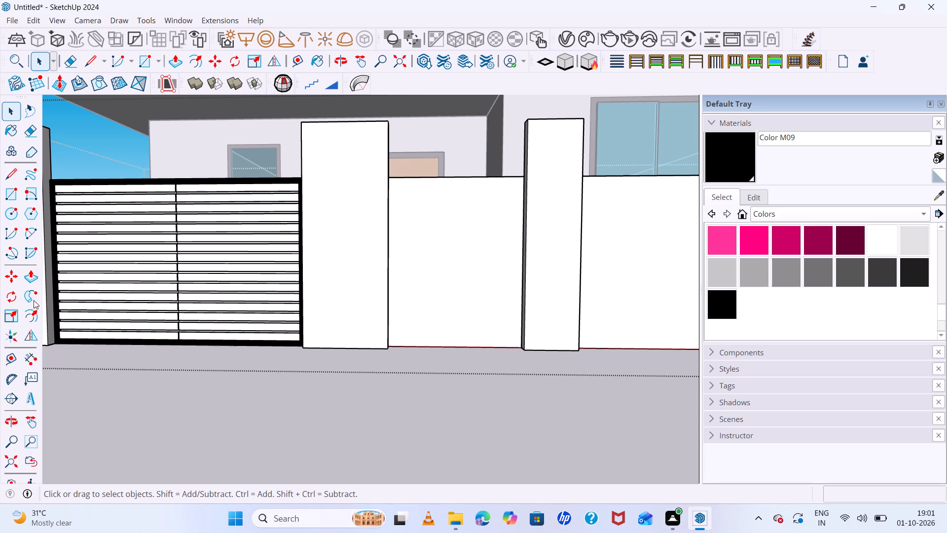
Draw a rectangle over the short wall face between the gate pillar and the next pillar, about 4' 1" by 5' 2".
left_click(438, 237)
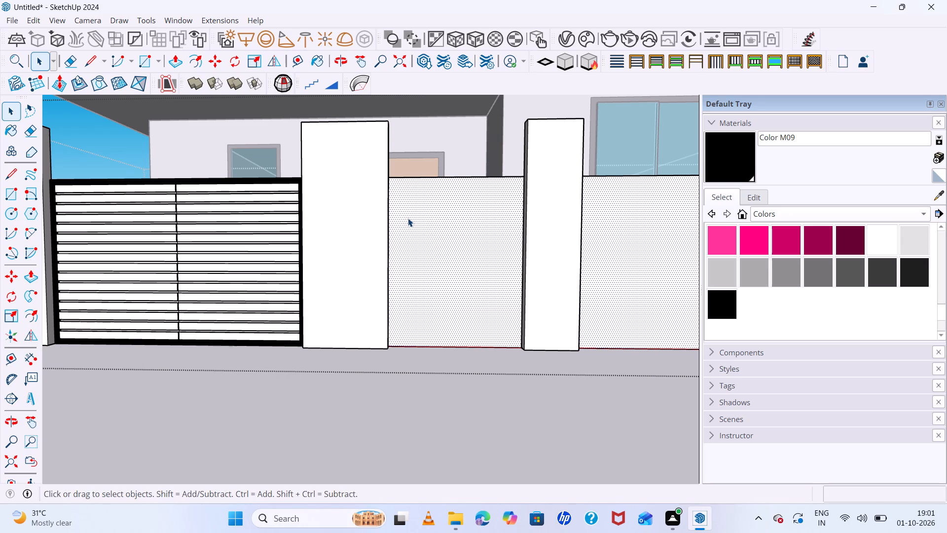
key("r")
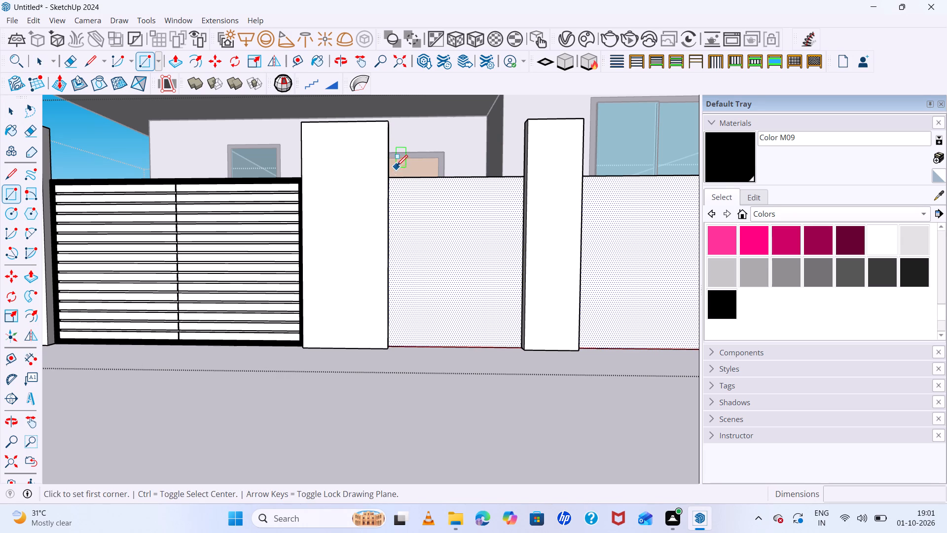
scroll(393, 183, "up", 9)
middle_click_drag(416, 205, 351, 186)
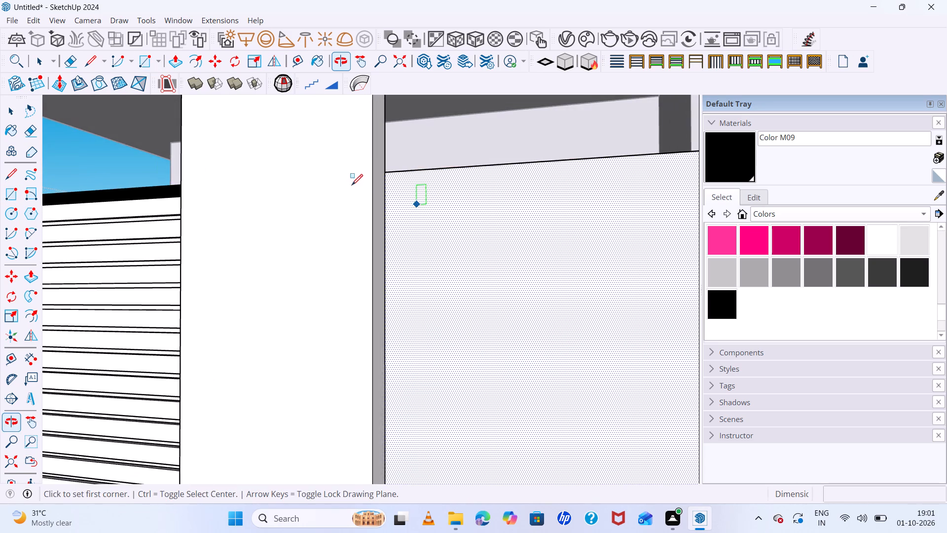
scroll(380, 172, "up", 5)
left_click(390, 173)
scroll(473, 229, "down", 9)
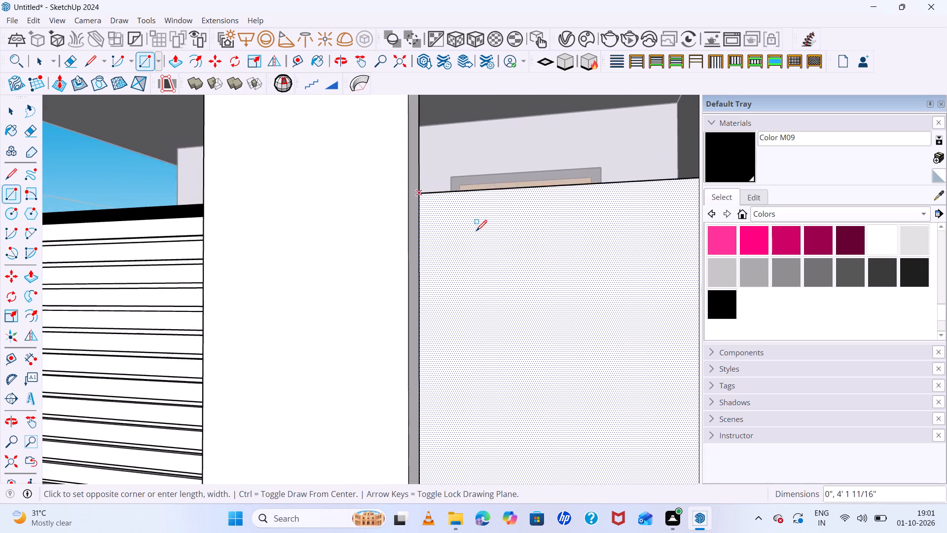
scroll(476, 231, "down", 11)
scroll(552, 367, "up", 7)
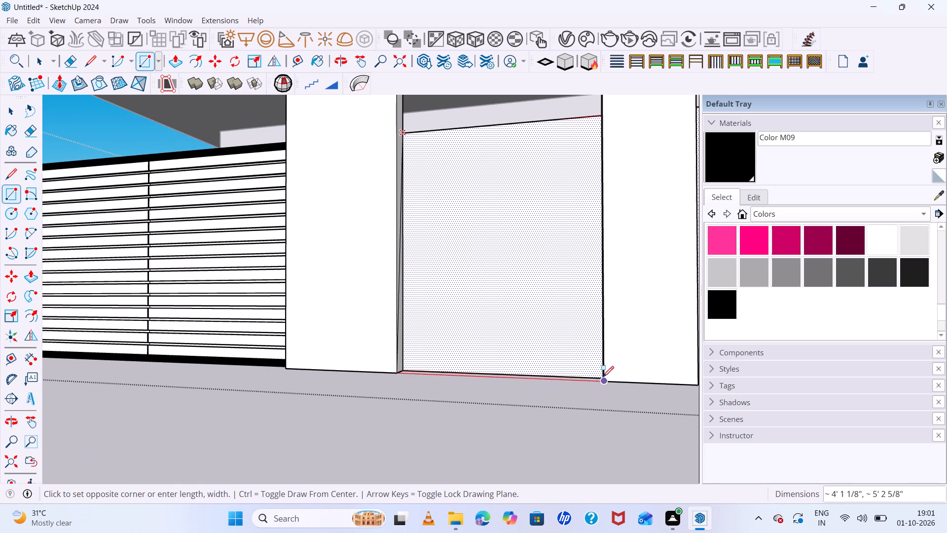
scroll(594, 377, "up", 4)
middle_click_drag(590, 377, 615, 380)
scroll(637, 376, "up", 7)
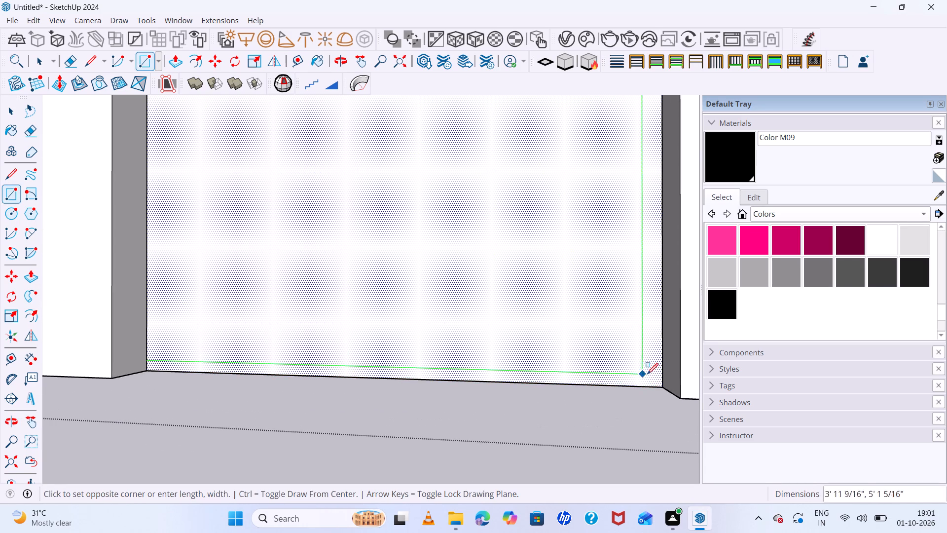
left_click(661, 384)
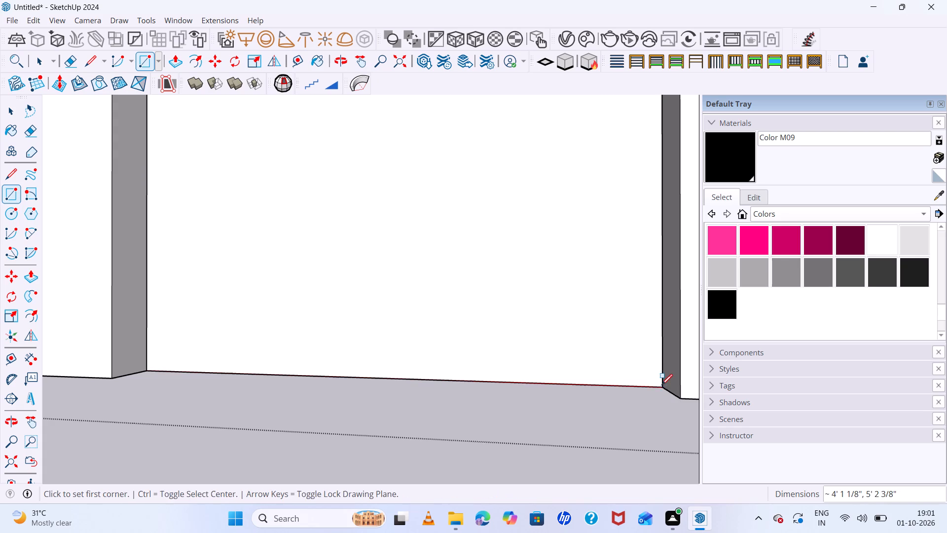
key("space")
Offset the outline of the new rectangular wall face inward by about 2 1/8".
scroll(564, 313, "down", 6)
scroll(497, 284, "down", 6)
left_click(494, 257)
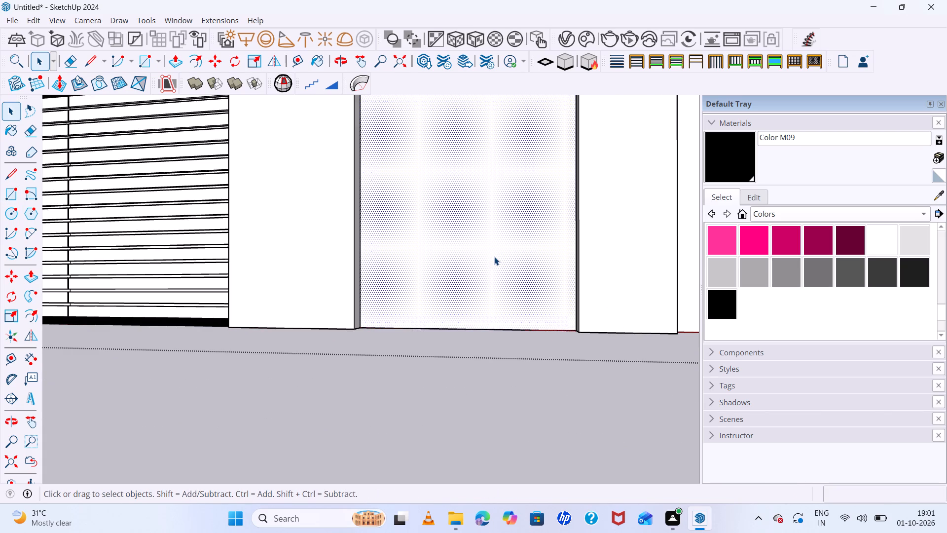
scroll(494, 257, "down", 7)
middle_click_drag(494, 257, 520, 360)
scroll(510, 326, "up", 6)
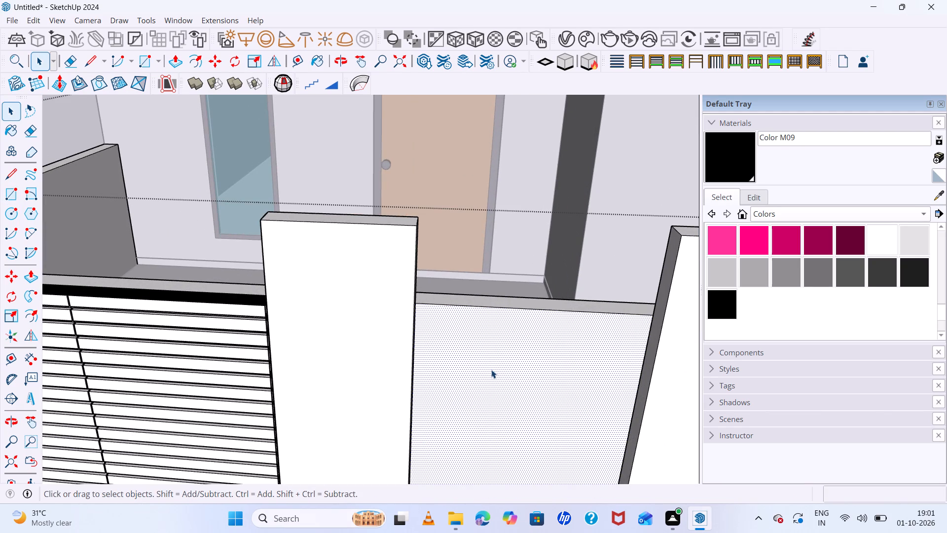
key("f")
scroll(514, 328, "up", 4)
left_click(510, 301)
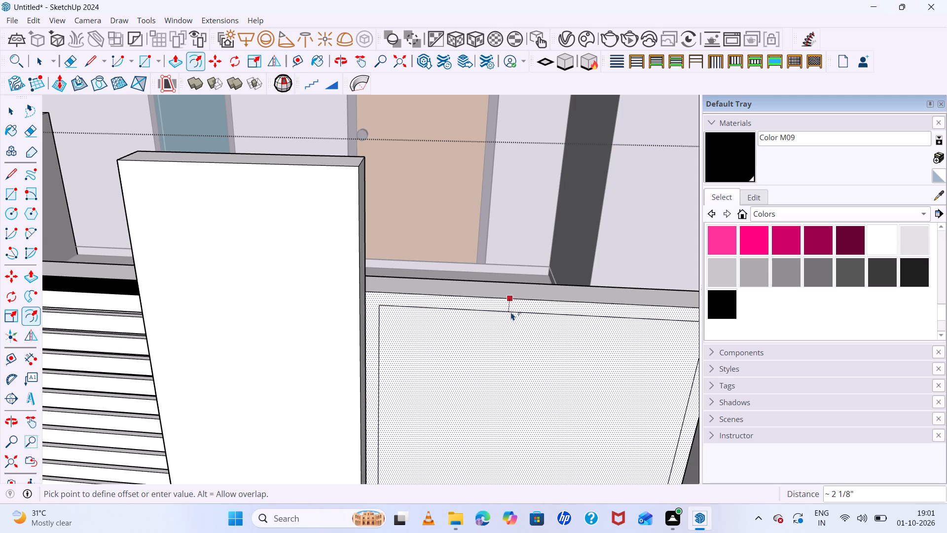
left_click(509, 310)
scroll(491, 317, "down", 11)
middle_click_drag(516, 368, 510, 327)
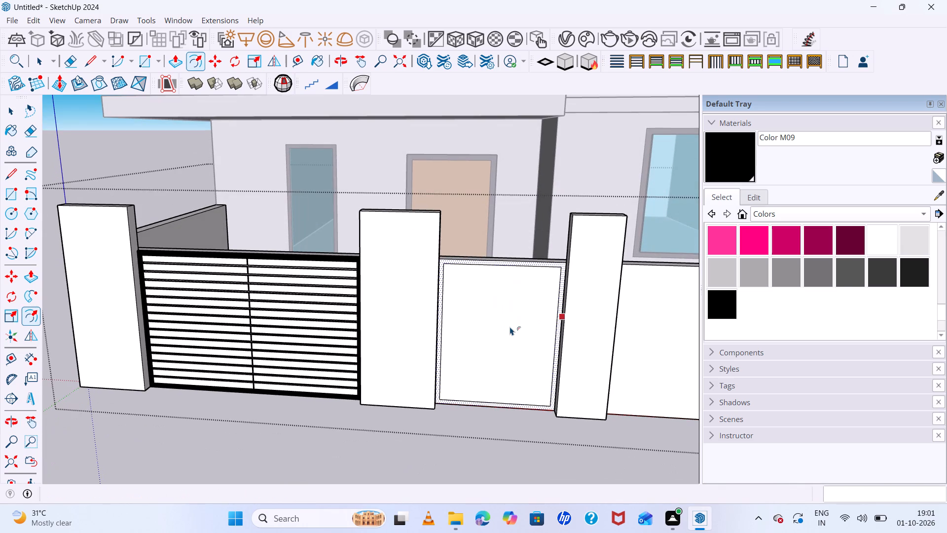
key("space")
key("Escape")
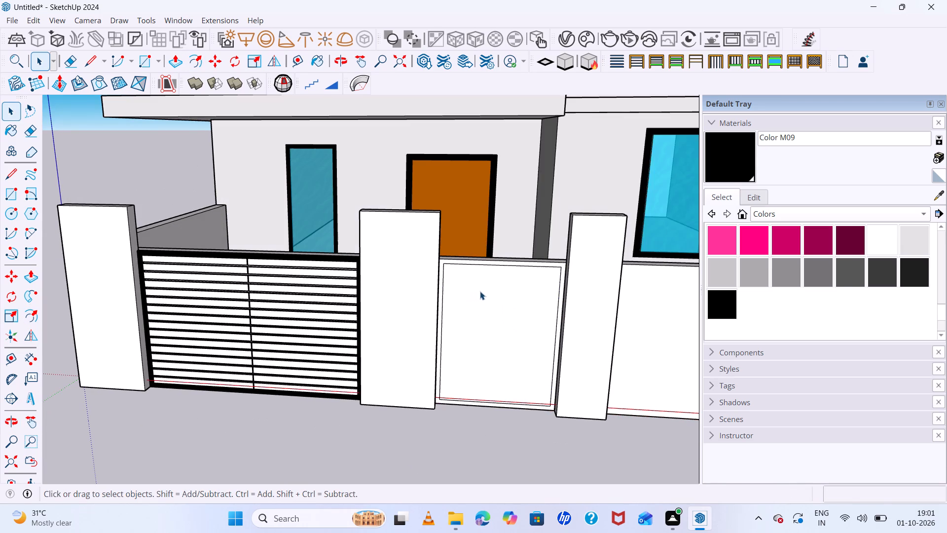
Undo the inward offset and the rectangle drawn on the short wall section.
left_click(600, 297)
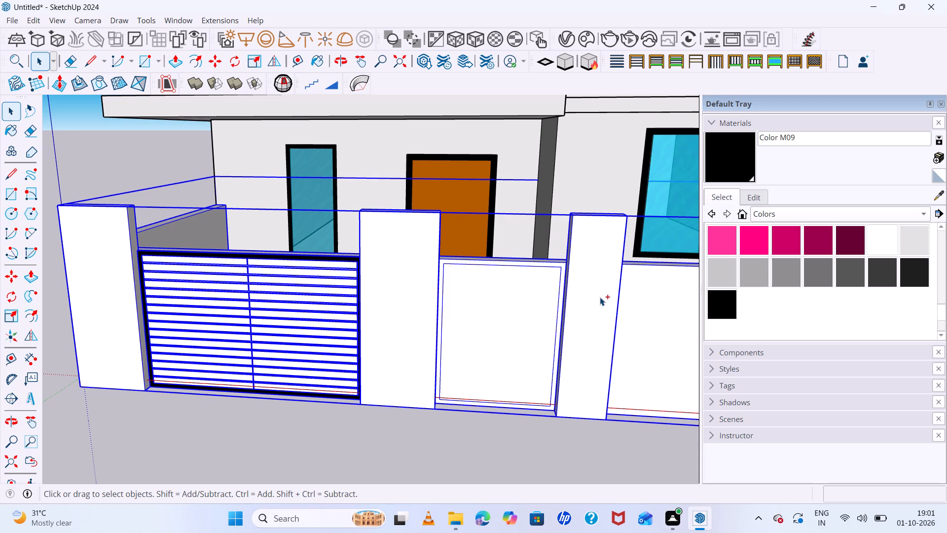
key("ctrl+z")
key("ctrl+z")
Open the pillar group and move the pillar on the far side of the short wall section closer to the gate pillar.
left_click(591, 324)
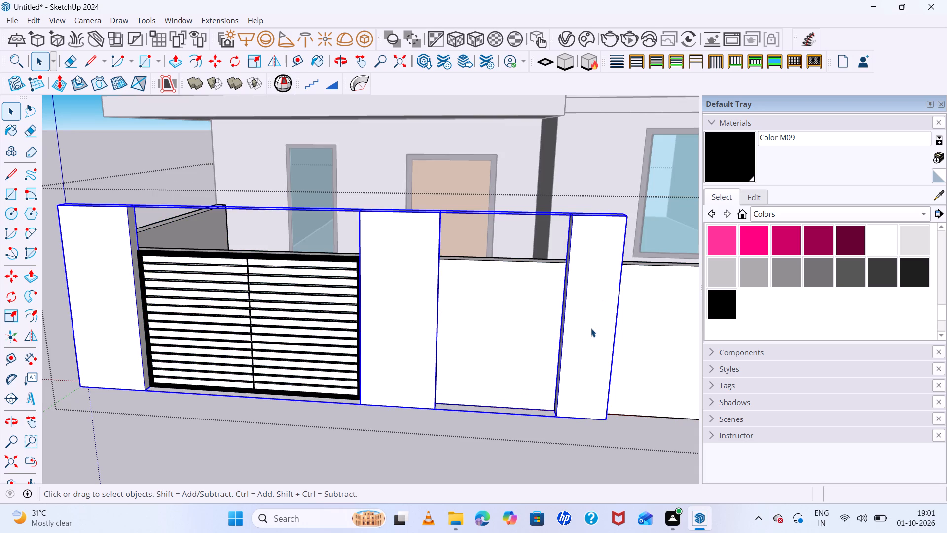
double_click(591, 333)
left_click(591, 335)
double_click(591, 335)
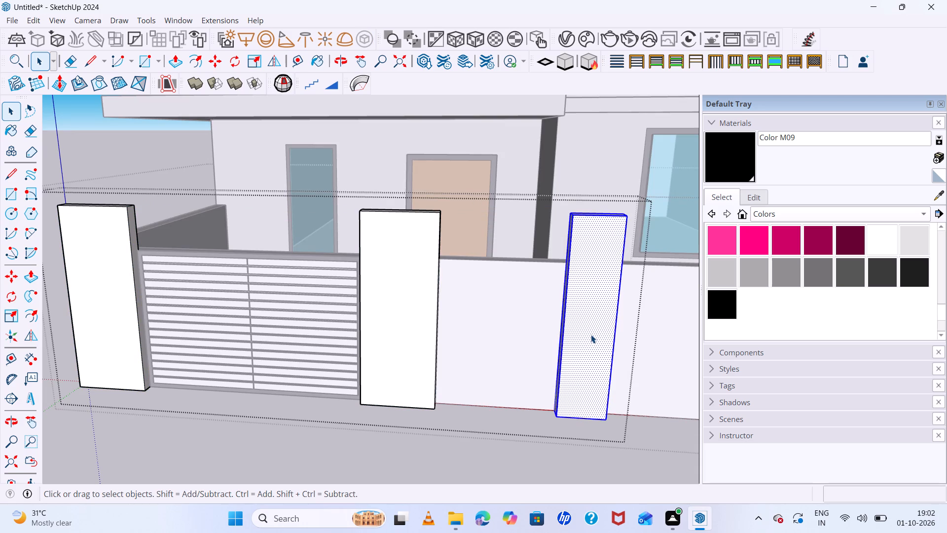
key("m")
scroll(550, 379, "up", 5)
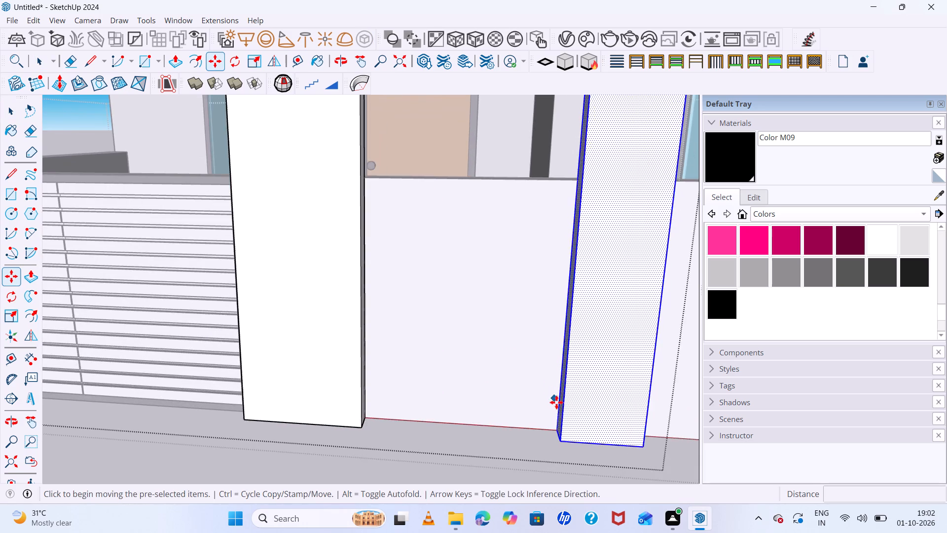
middle_click_drag(556, 402, 619, 406)
scroll(649, 404, "up", 3)
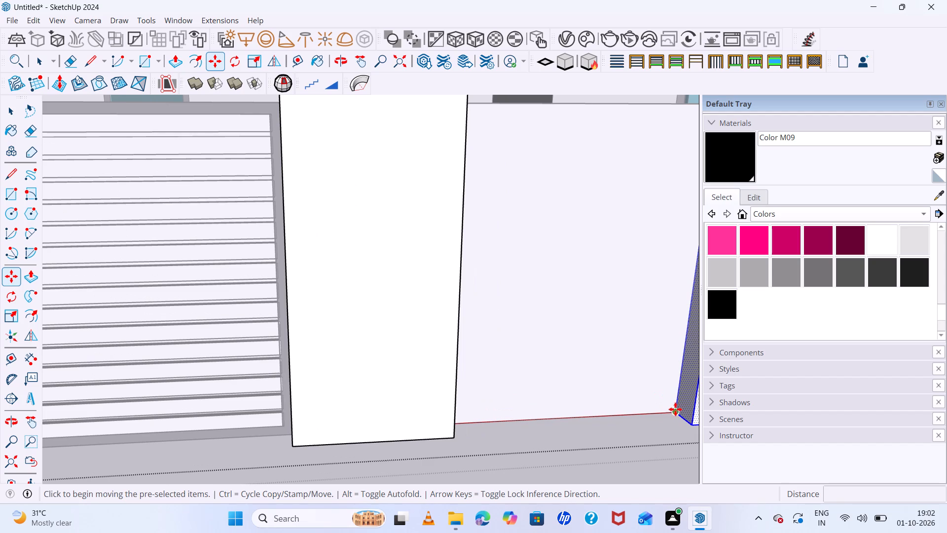
left_click(675, 409)
left_click(639, 423)
scroll(400, 324, "down", 10)
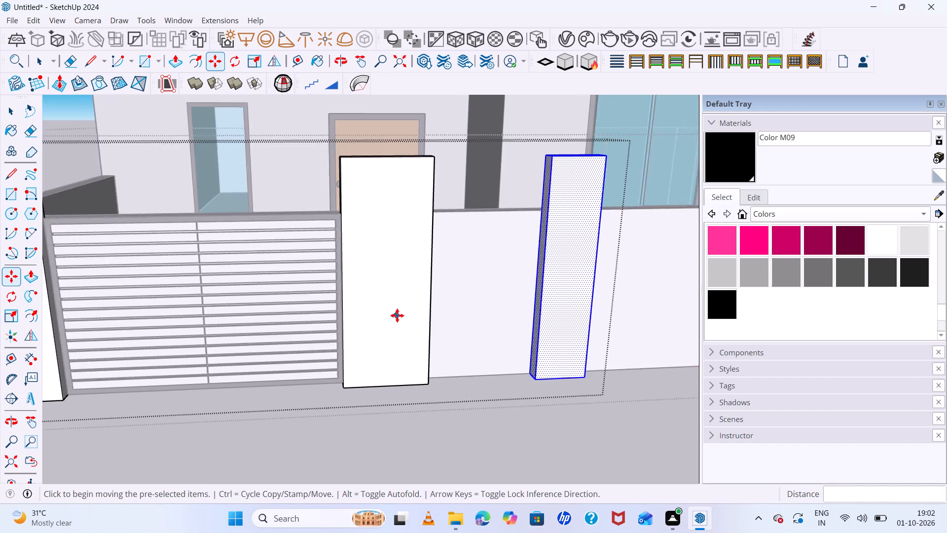
scroll(397, 315, "down", 4)
middle_click_drag(472, 370, 407, 301)
middle_click_drag(390, 367, 393, 370)
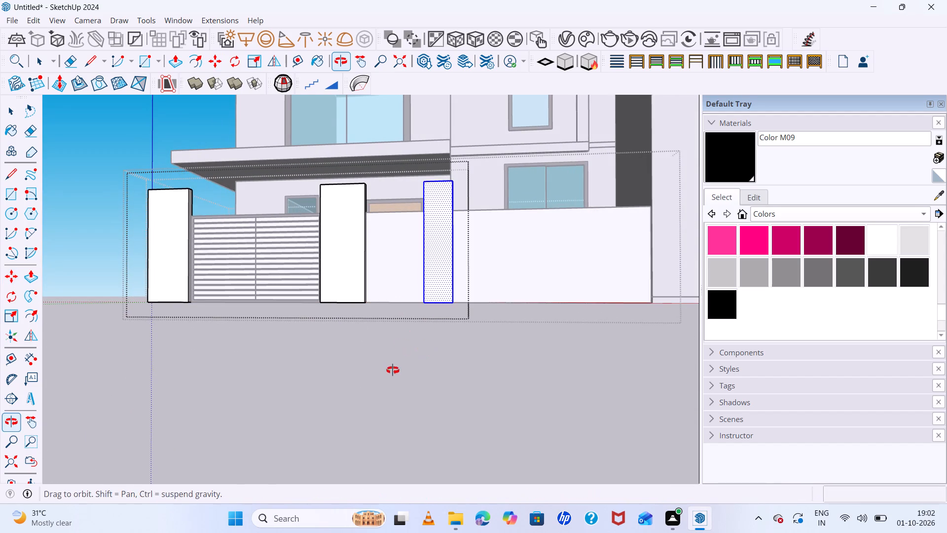
middle_click_drag(393, 370, 401, 388)
key("space")
left_click(415, 392)
scroll(392, 250, "up", 6)
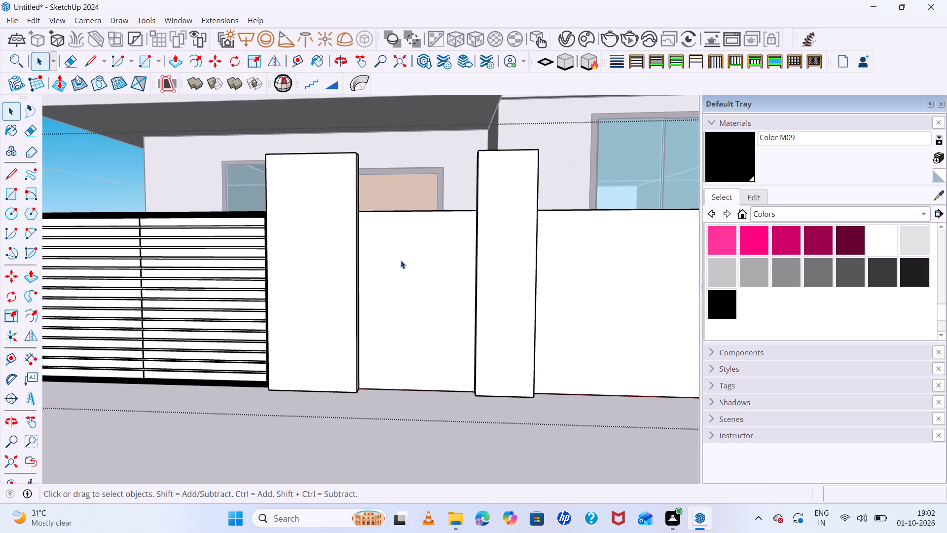
Draw a rectangle over the narrowed wall section between the two pillars, about 3' 4 1/2" by 5' 2 3/8".
left_click(400, 261)
key("r")
scroll(391, 241, "up", 6)
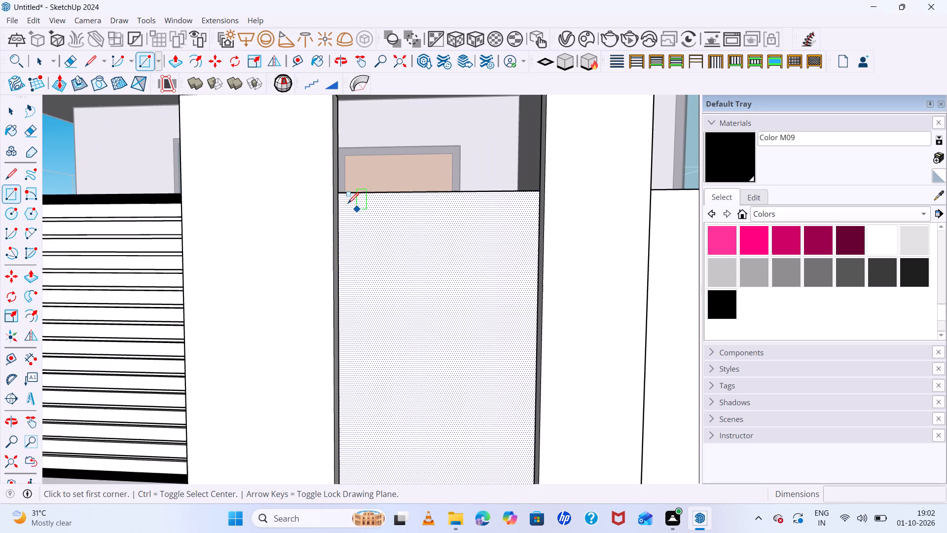
scroll(342, 200, "up", 5)
left_click(337, 188)
scroll(472, 275, "down", 6)
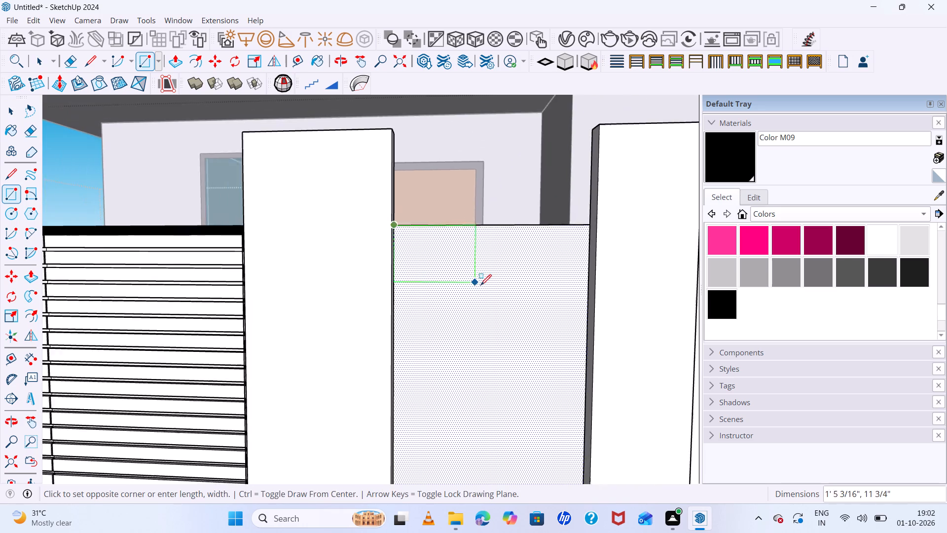
scroll(480, 285, "down", 6)
scroll(532, 410, "up", 8)
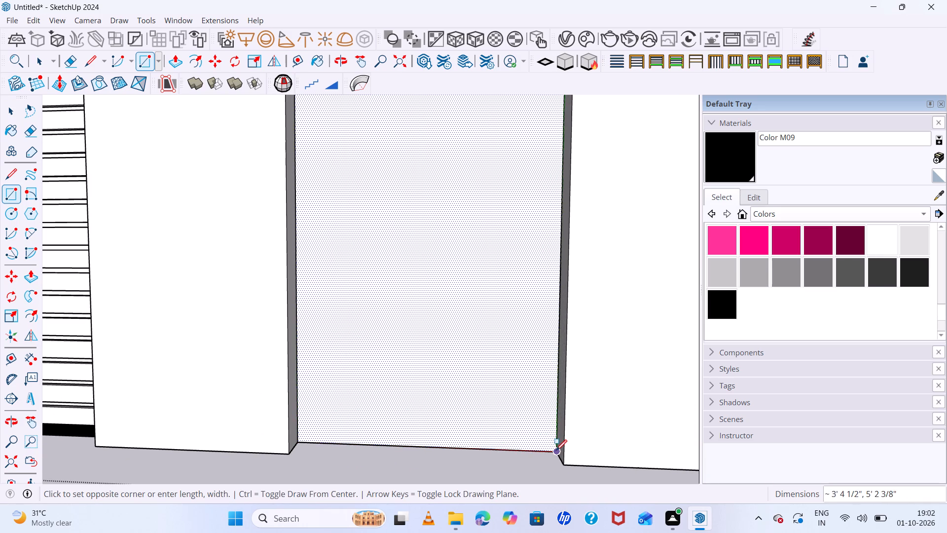
left_click(556, 451)
key("space")
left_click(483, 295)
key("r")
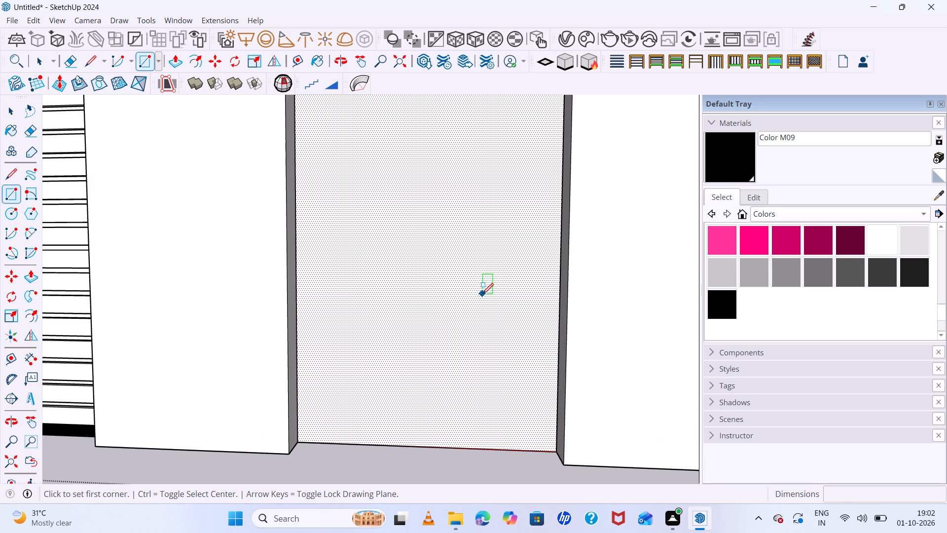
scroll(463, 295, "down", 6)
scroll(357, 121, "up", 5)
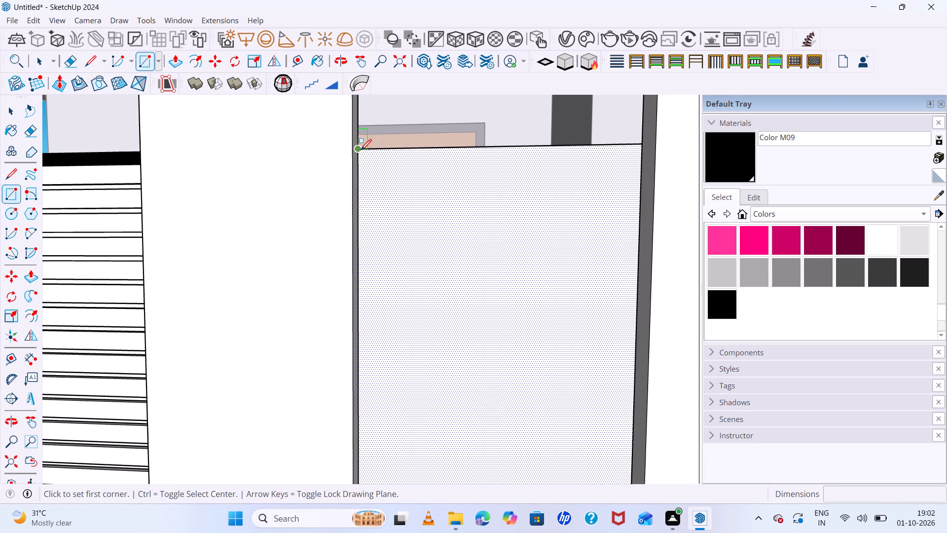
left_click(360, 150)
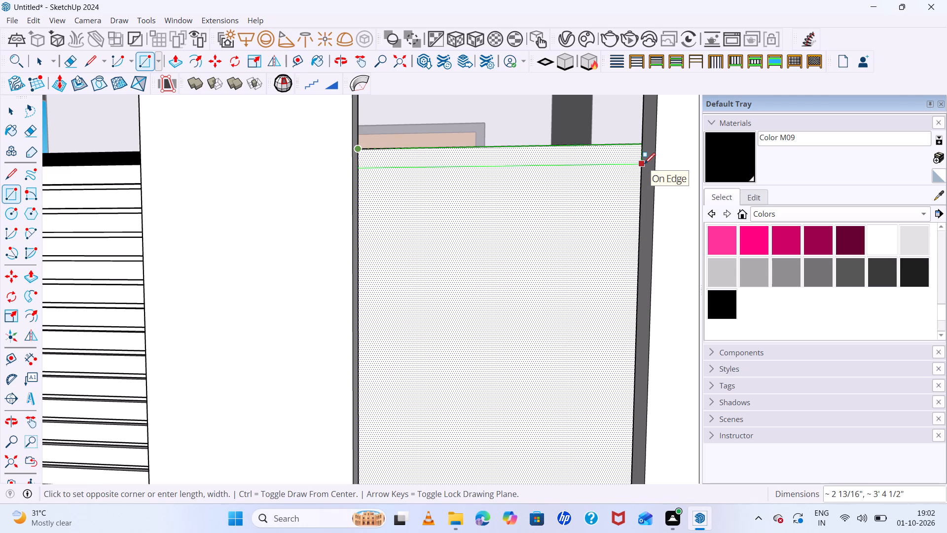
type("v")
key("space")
Offset the outline of the rectangular wall face between the pillars inward by about 1 7/8" to form a frame border.
left_click(555, 234)
key("f")
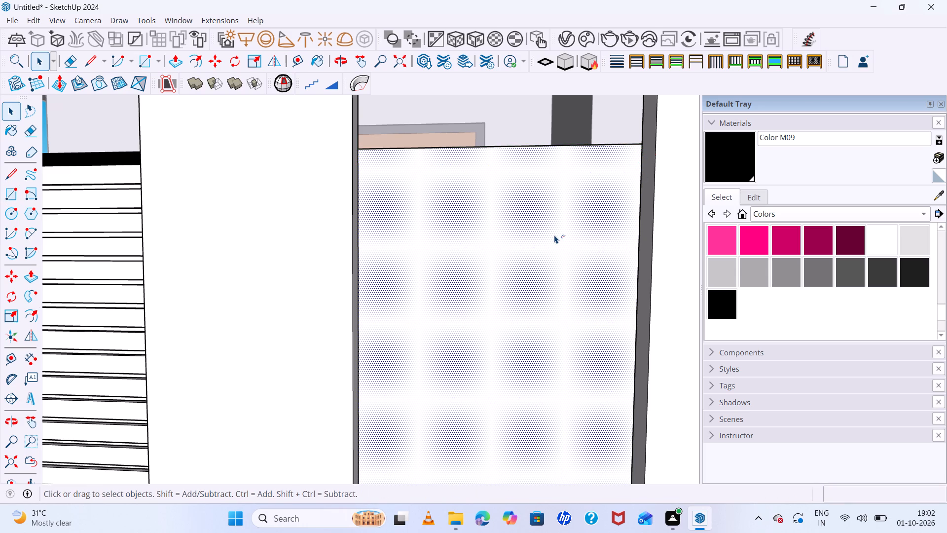
left_click(495, 152)
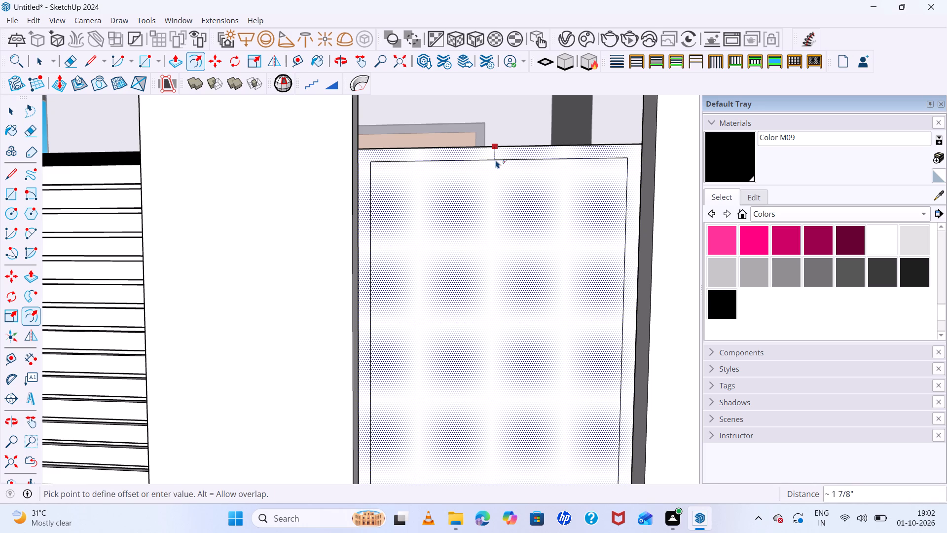
left_click(496, 159)
key("space")
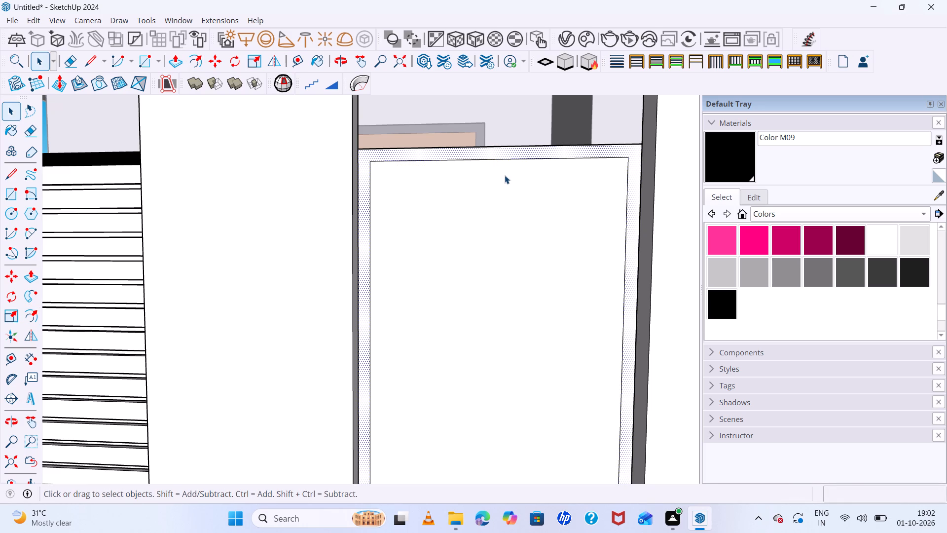
Draw a thin horizontal rectangular strip along the top of the inner panel, spanning its full width of about 3' 1".
key("r")
left_click(371, 164)
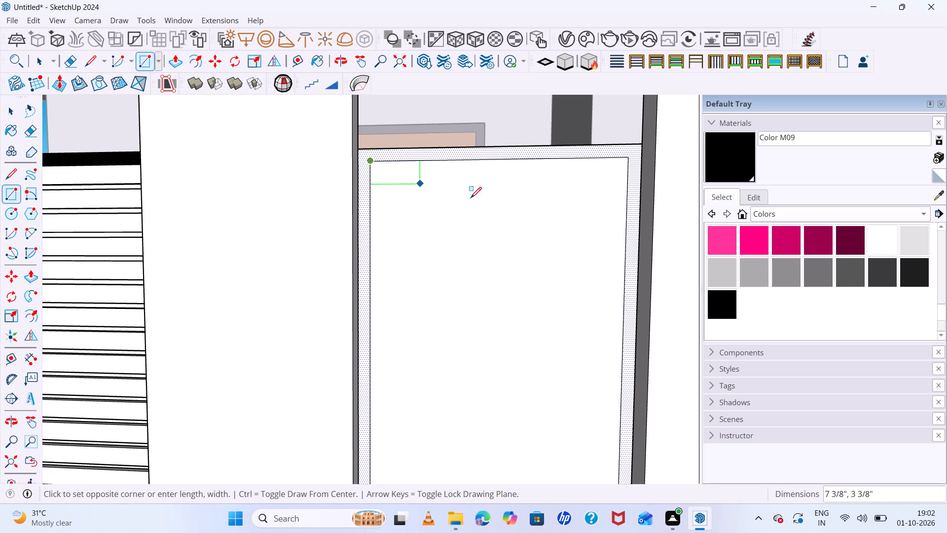
left_click(625, 175)
key("space")
Select the whole top strip and make it a component, with the option to replace the selection enabled.
left_click(591, 171)
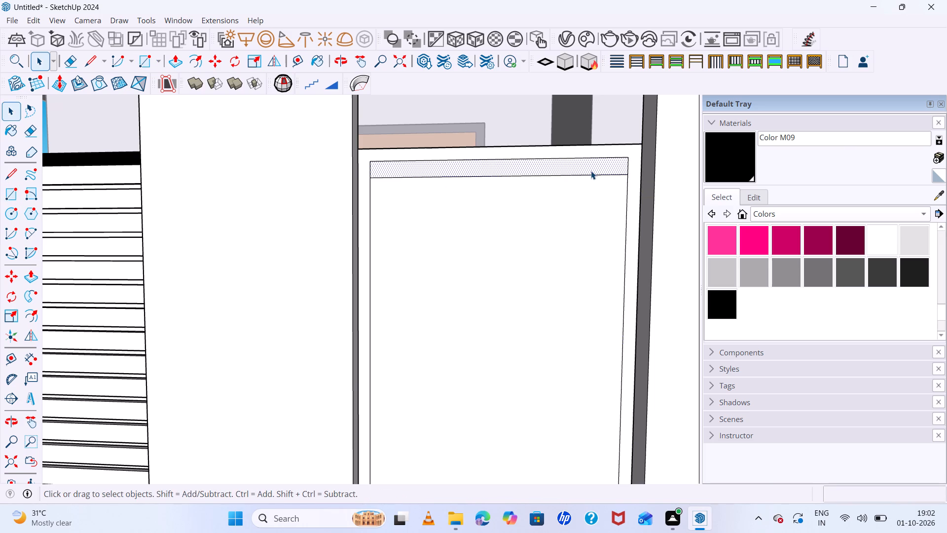
left_click(591, 171)
left_click(591, 171)
right_click(591, 170)
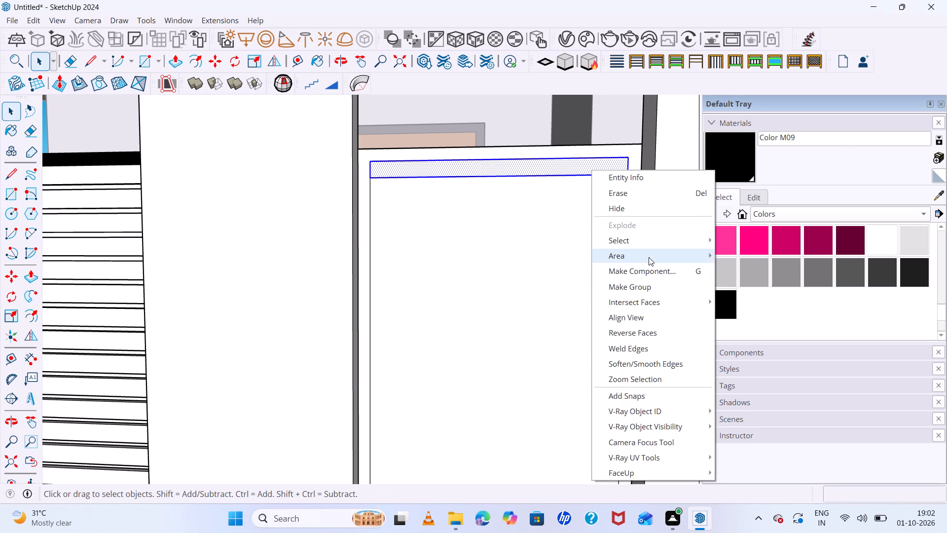
left_click(649, 270)
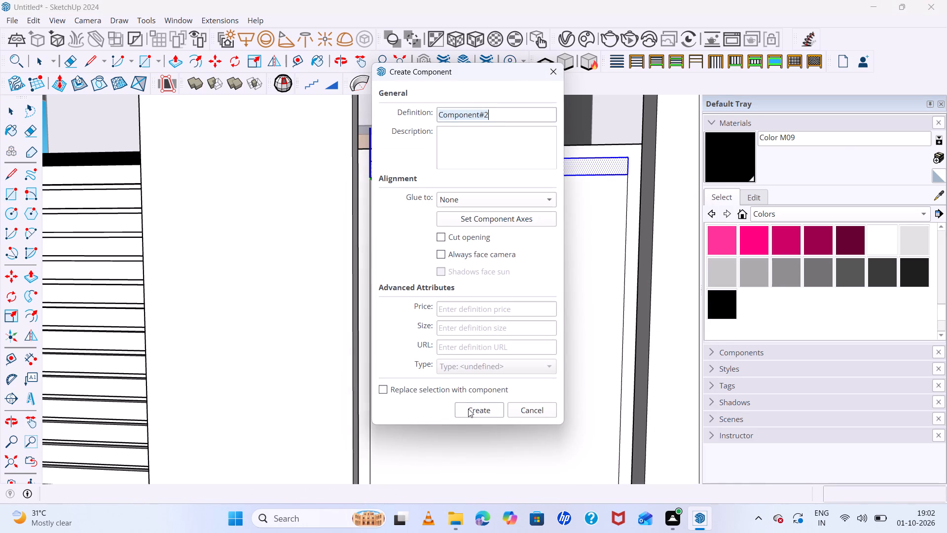
left_click(385, 392)
left_click(475, 414)
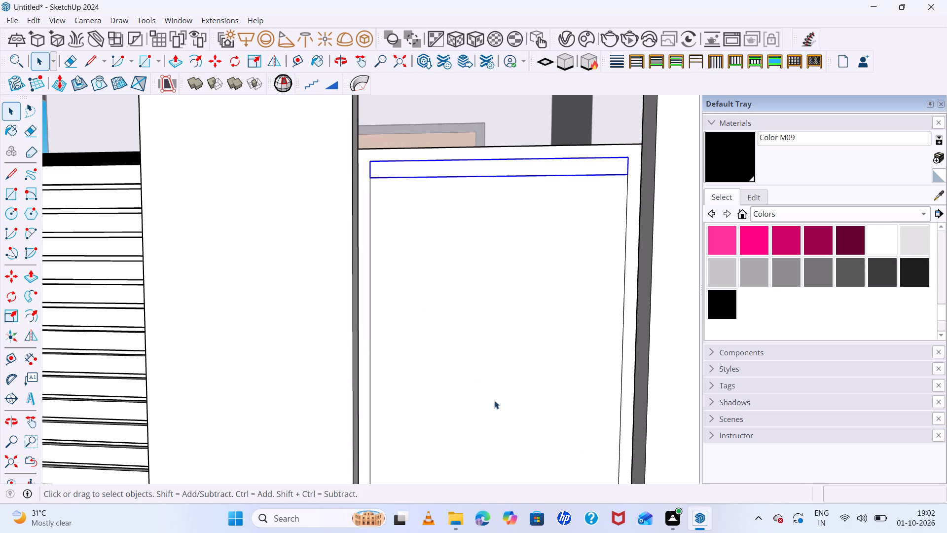
Open the top strip component between the pillars for editing and extrude its face 1".
key("m")
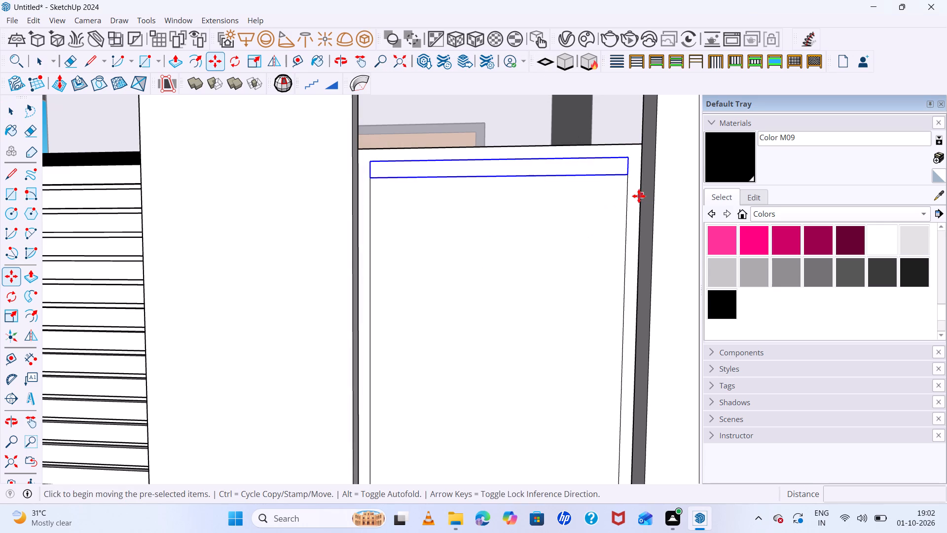
key("space")
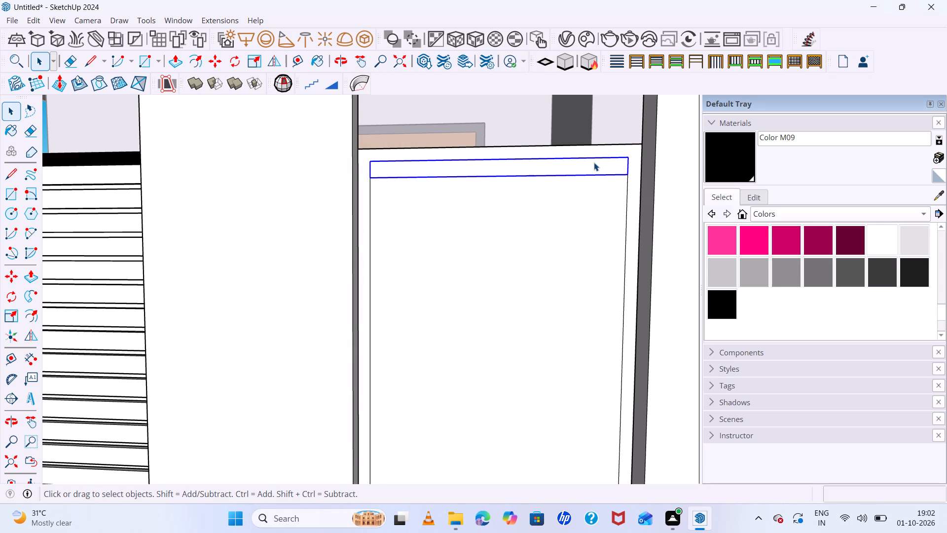
double_click(594, 162)
scroll(596, 169, "up", 2)
left_click(596, 169)
key("p")
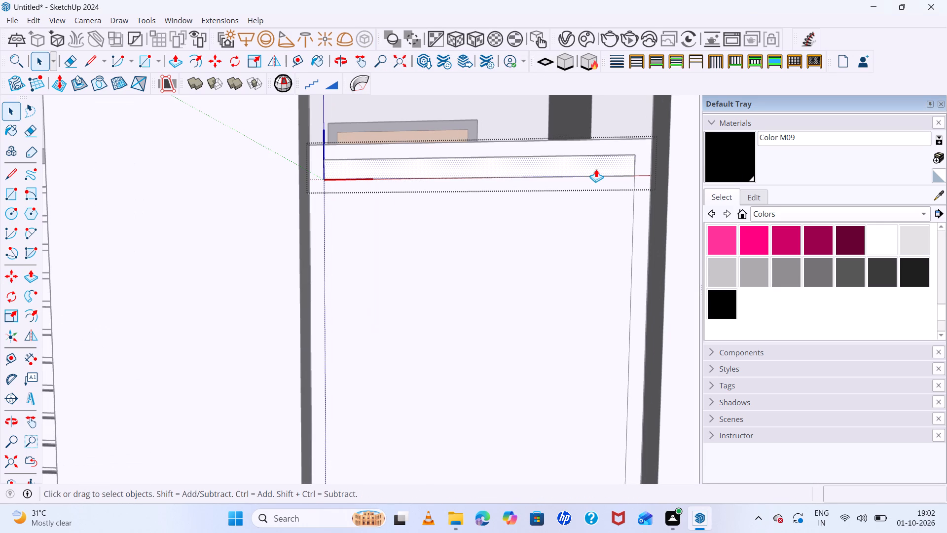
left_click(596, 169)
key("1")
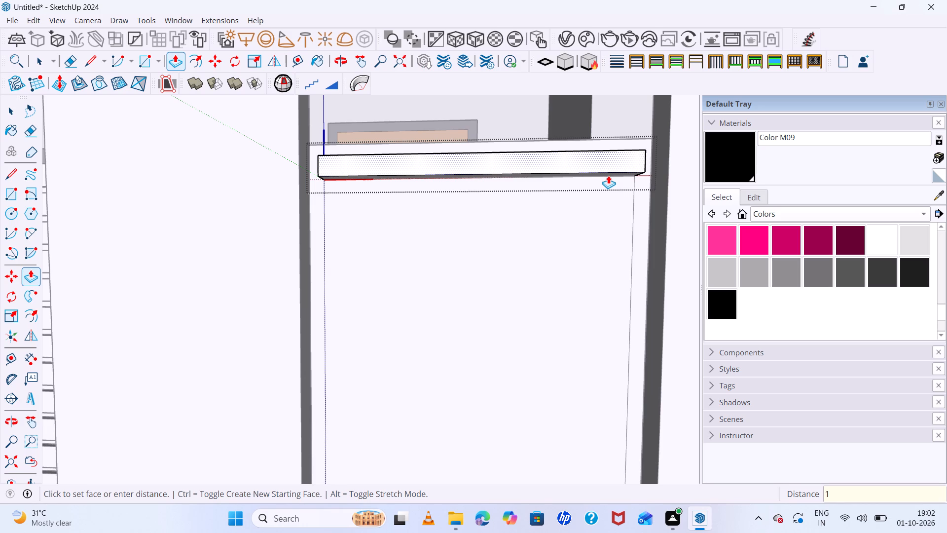
key("Return")
Copy the top strip vertically about 4' 8 5/16" to the bottom of the inner panel, dividing the distance into 15 equal spaces.
middle_click_drag(592, 187, 614, 355)
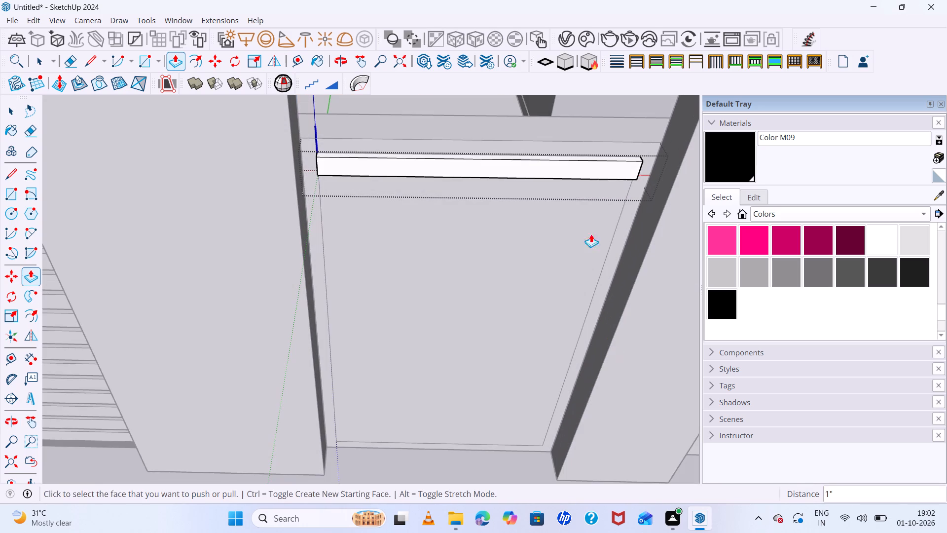
key("space")
triple_click(566, 165)
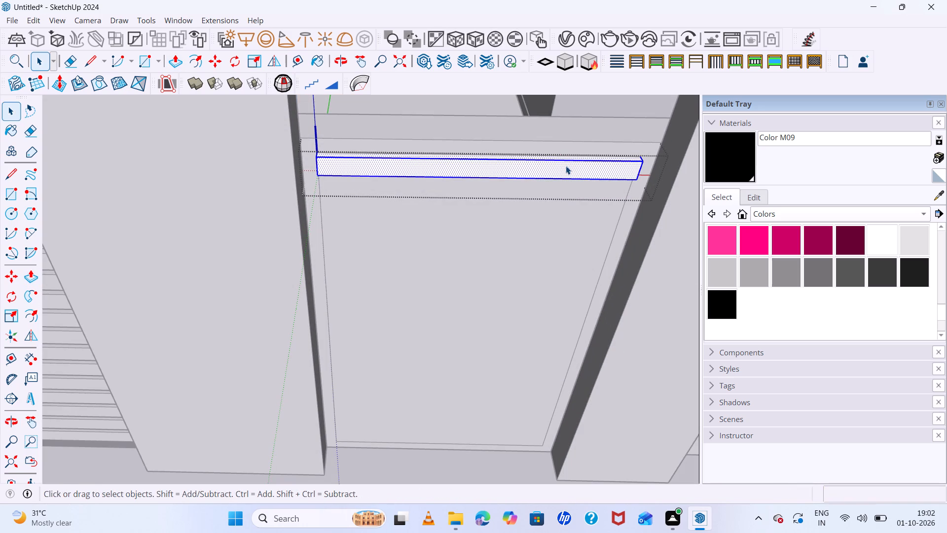
key("m")
middle_click_drag(638, 169, 608, 90)
middle_click_drag(608, 89, 606, 75)
scroll(606, 80, "up", 1)
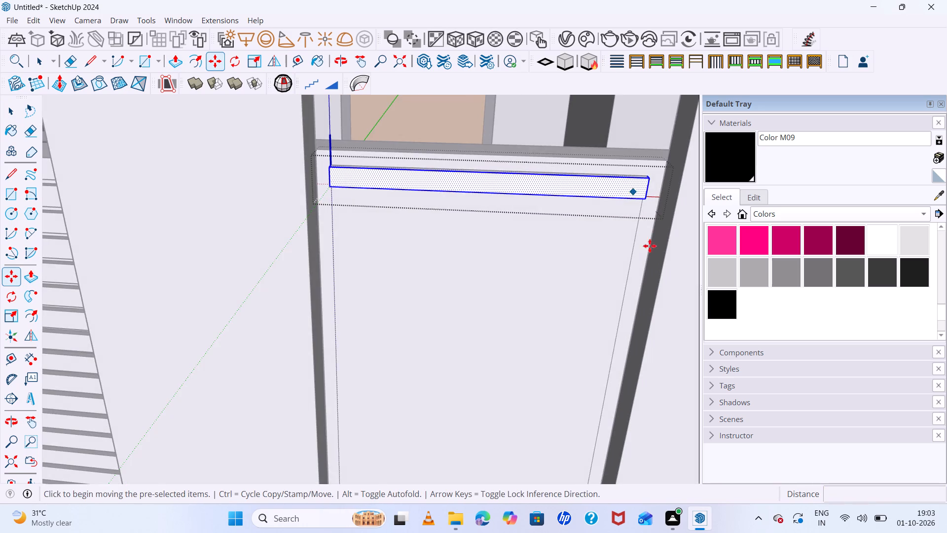
scroll(643, 233, "down", 7)
middle_click_drag(641, 242, 605, 140)
scroll(597, 225, "down", 12)
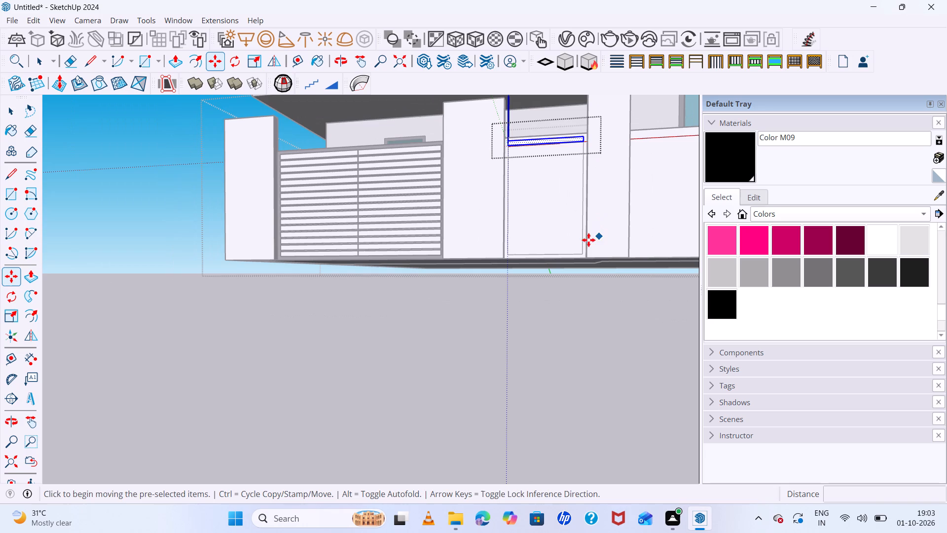
middle_click_drag(531, 174, 533, 136)
scroll(559, 103, "up", 11)
scroll(569, 179, "down", 6)
scroll(603, 208, "down", 4)
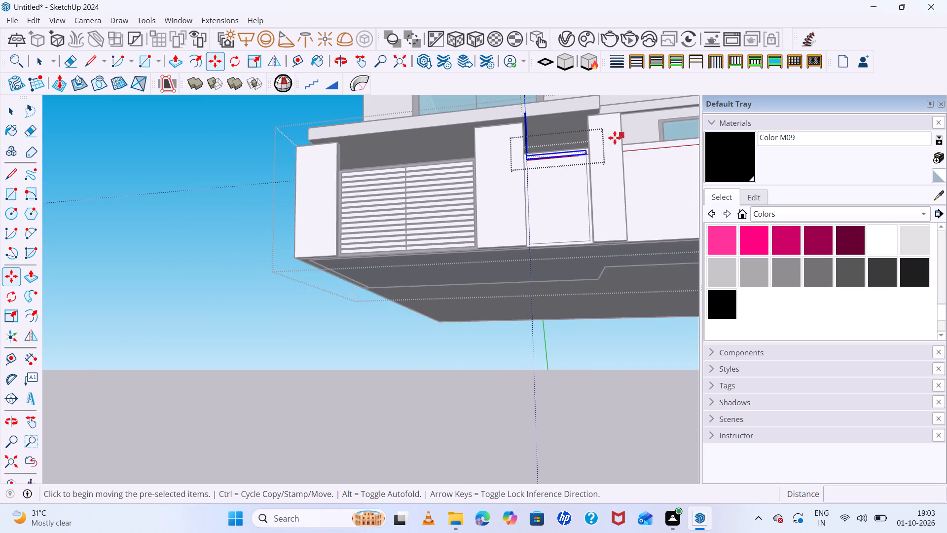
scroll(603, 142, "up", 13)
middle_click_drag(578, 166, 567, 113)
scroll(510, 114, "up", 7)
scroll(525, 167, "down", 5)
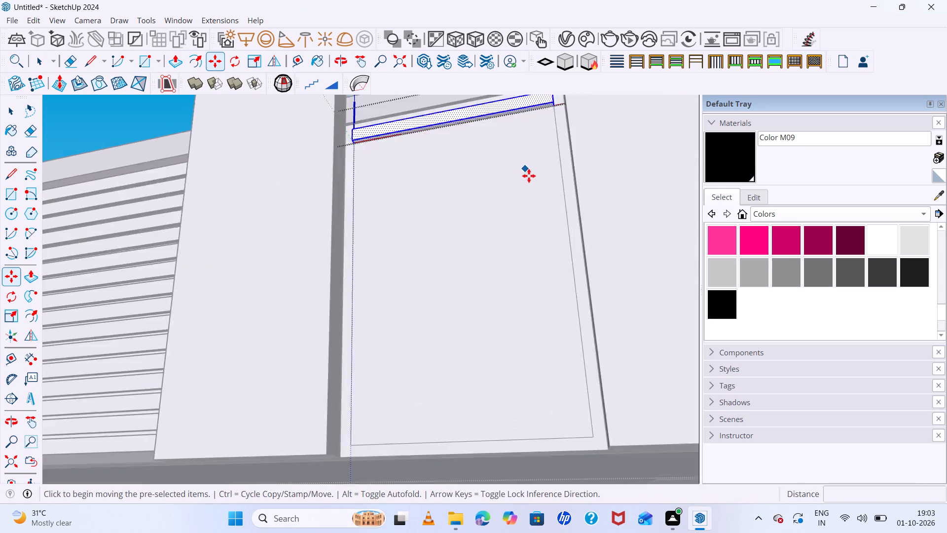
scroll(529, 176, "down", 9)
middle_click_drag(555, 132, 551, 102)
scroll(527, 108, "up", 1)
scroll(524, 138, "down", 15)
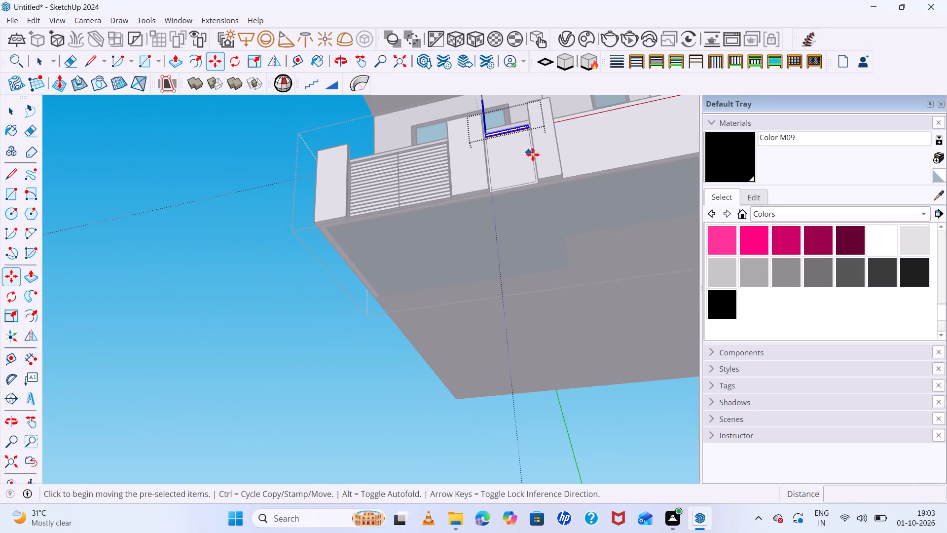
middle_click_drag(605, 118, 604, 100)
scroll(507, 130, "up", 12)
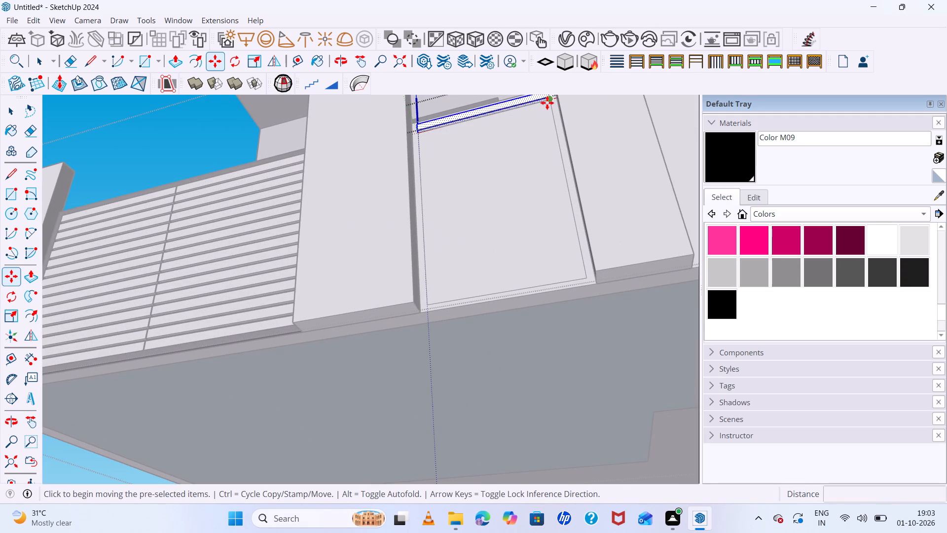
left_click(548, 101)
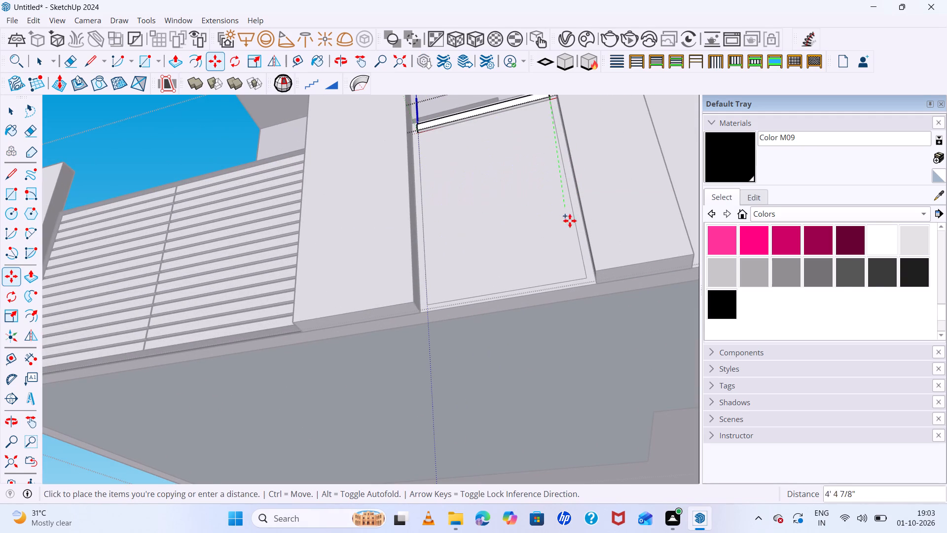
key("Up")
left_click(583, 272)
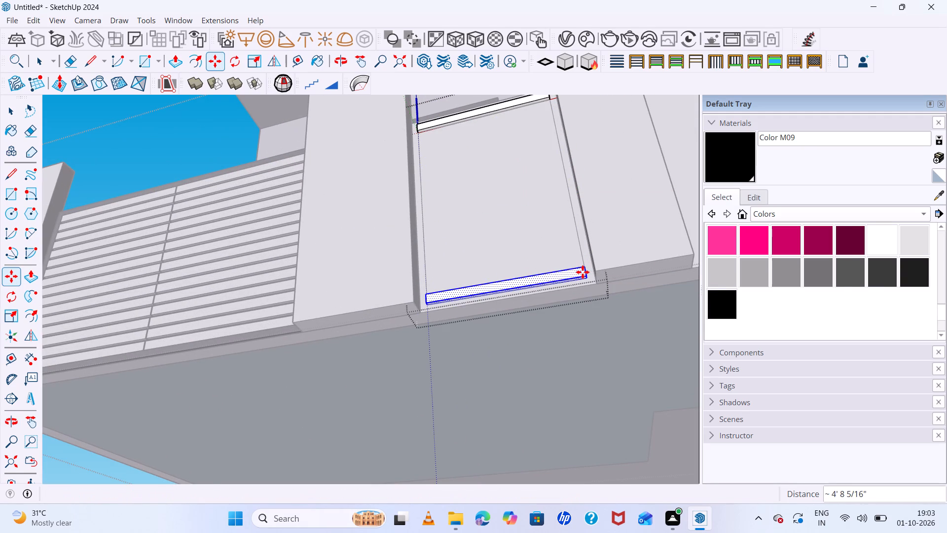
type("15/")
key("Return")
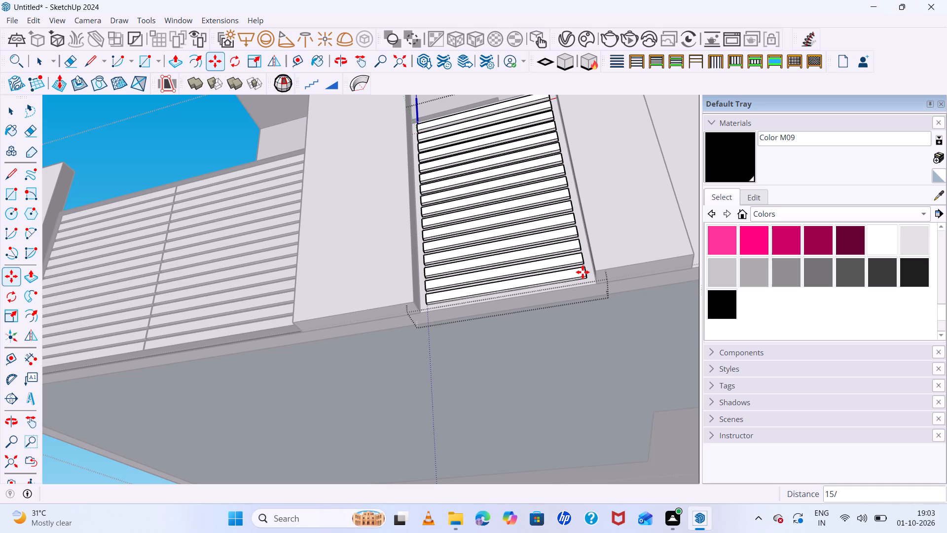
Paint the frame border around the small gate's strips black with Color M09.
left_click(718, 305)
scroll(565, 282, "up", 7)
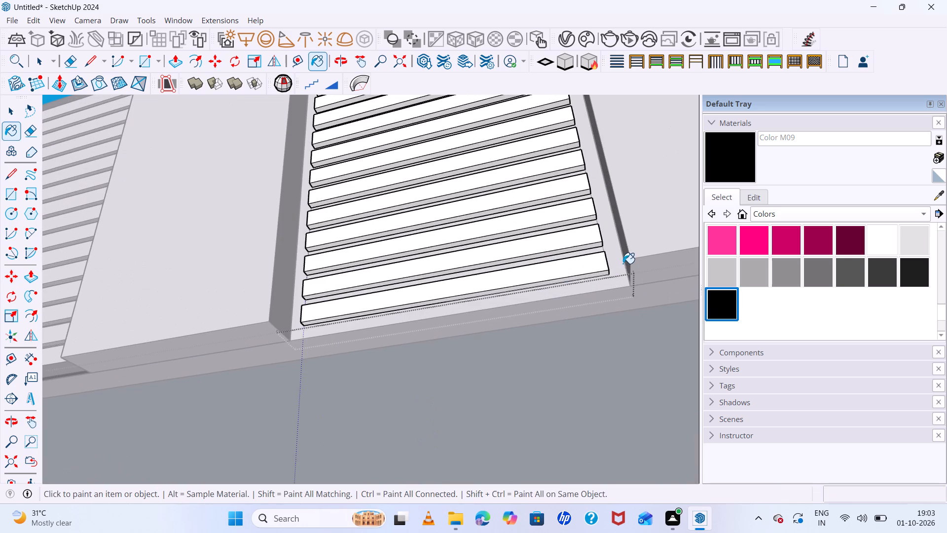
left_click(614, 273)
key("space")
double_click(616, 276)
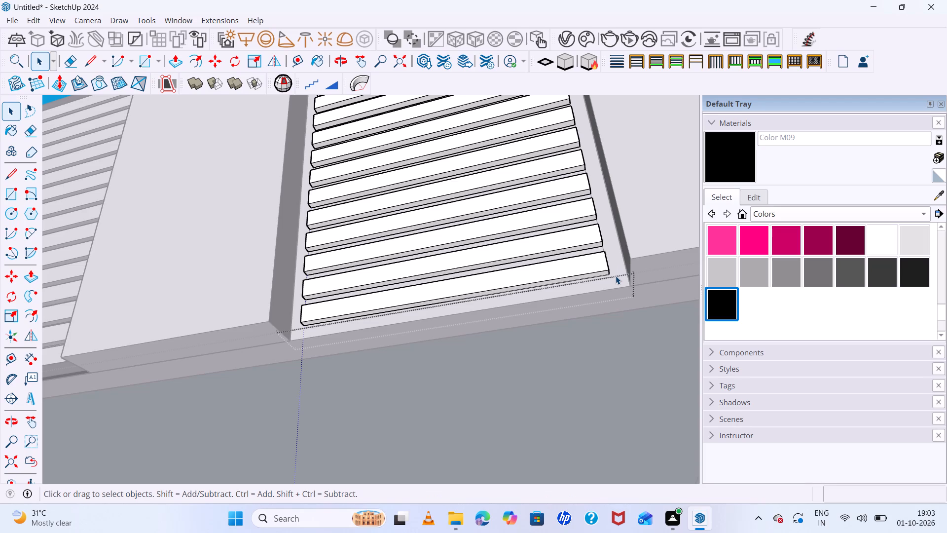
scroll(616, 276, "up", 4)
left_click(631, 315)
left_click(622, 284)
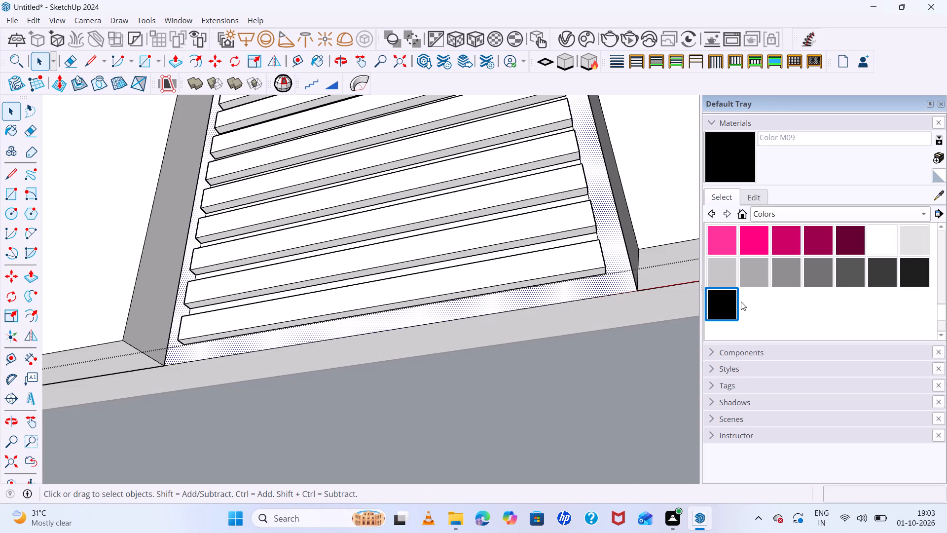
left_click(712, 314)
left_click(614, 266)
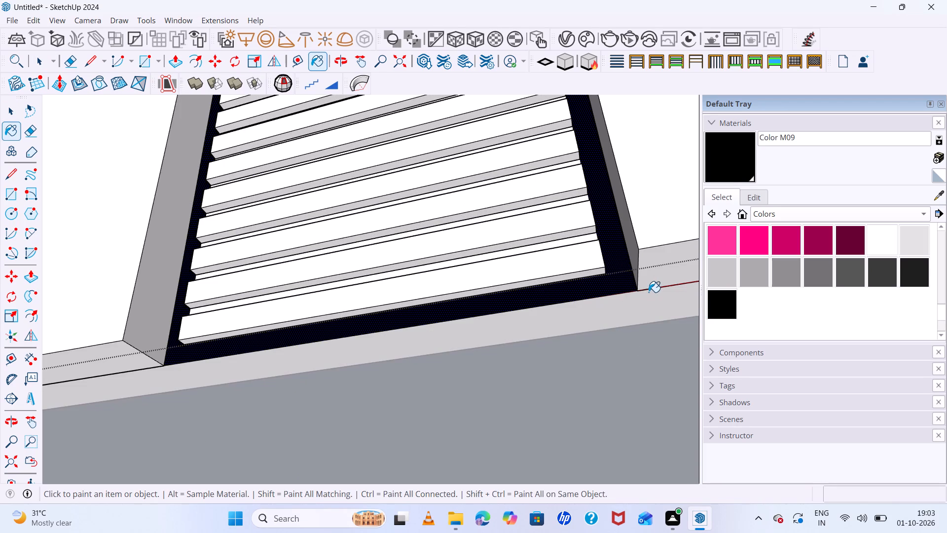
Pull the small gate's black frame outward about 5 11/16" to the front of the pillars.
key("p")
left_click(627, 283)
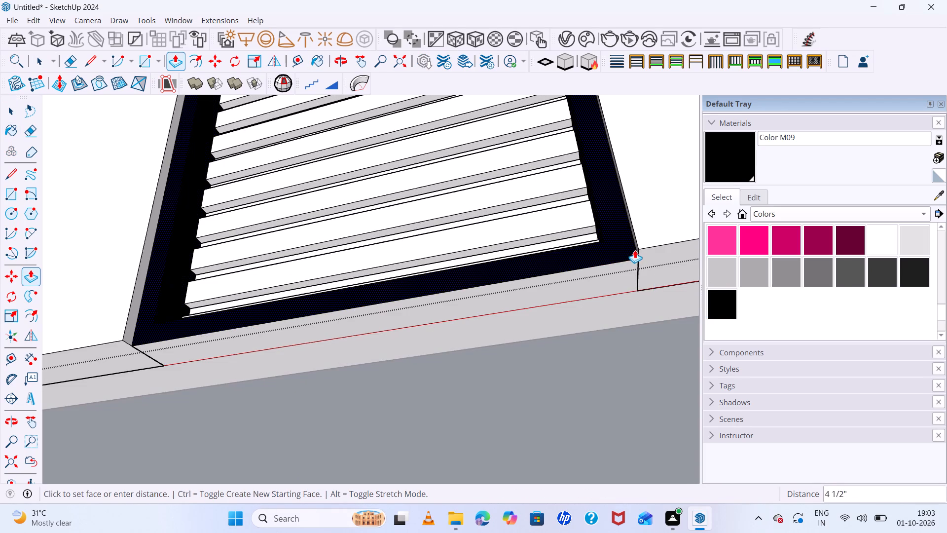
left_click(637, 248)
Open the large gate's black frame for editing, pull its front face outward about 4 11/16", and exit its editing.
scroll(594, 269, "down", 20)
scroll(594, 269, "down", 1)
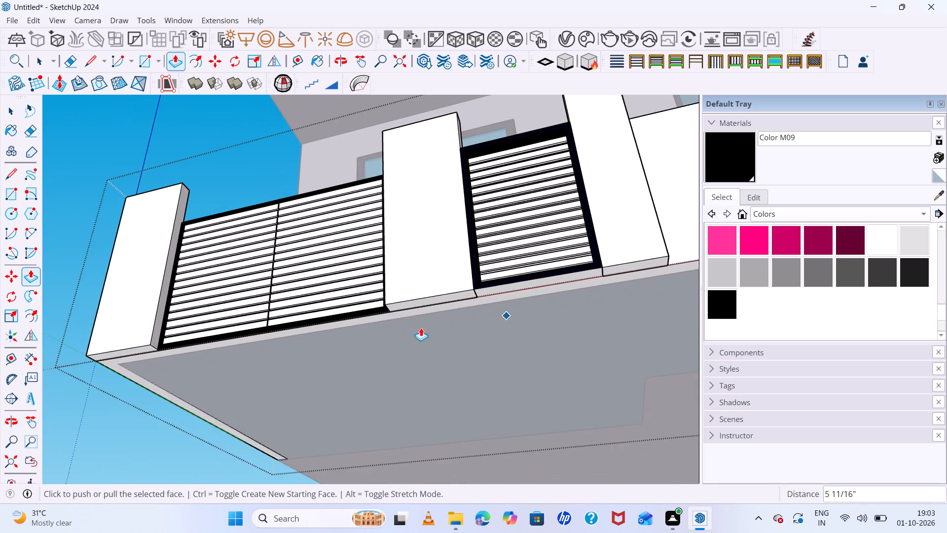
middle_click_drag(338, 324, 383, 381)
scroll(234, 381, "up", 7)
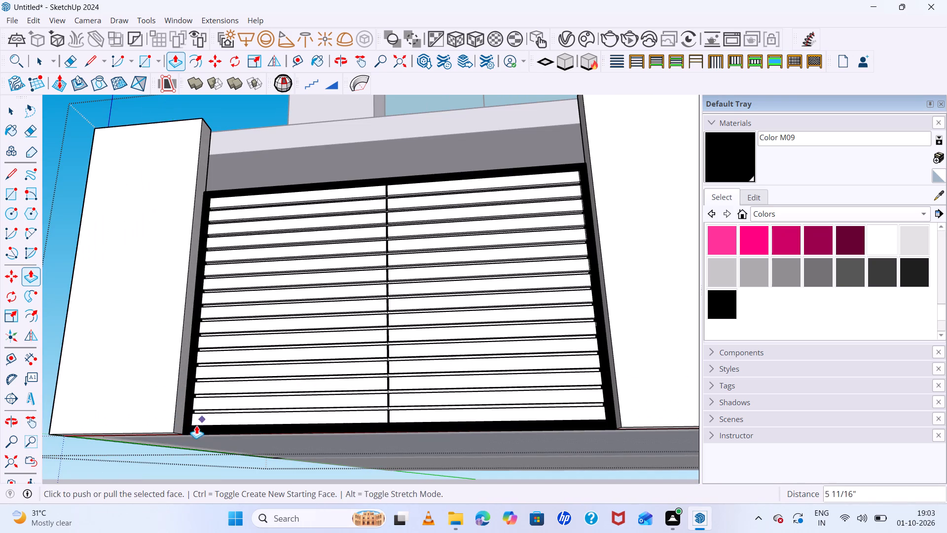
key("space")
left_click(186, 423)
scroll(186, 422, "up", 4)
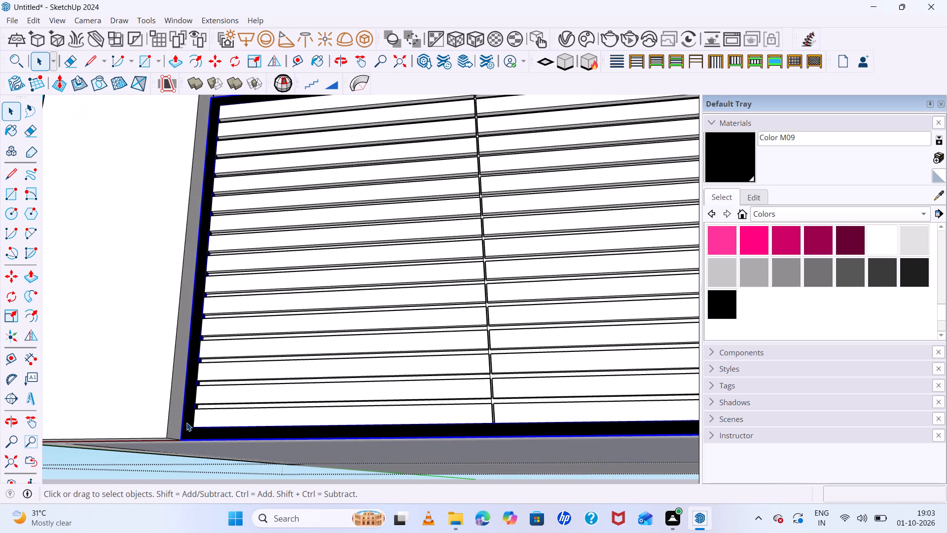
key("p")
left_click(186, 422)
key("space")
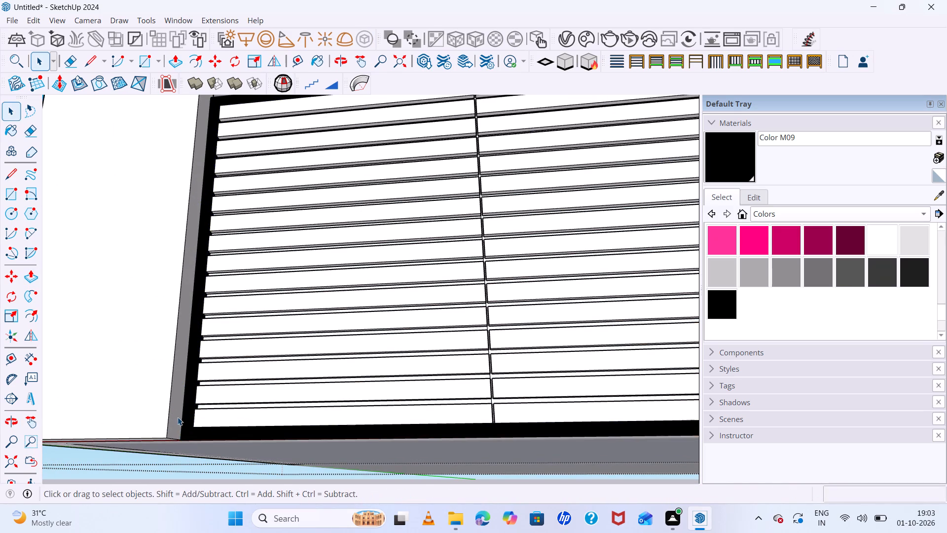
triple_click(184, 425)
scroll(186, 425, "up", 3)
left_click(186, 425)
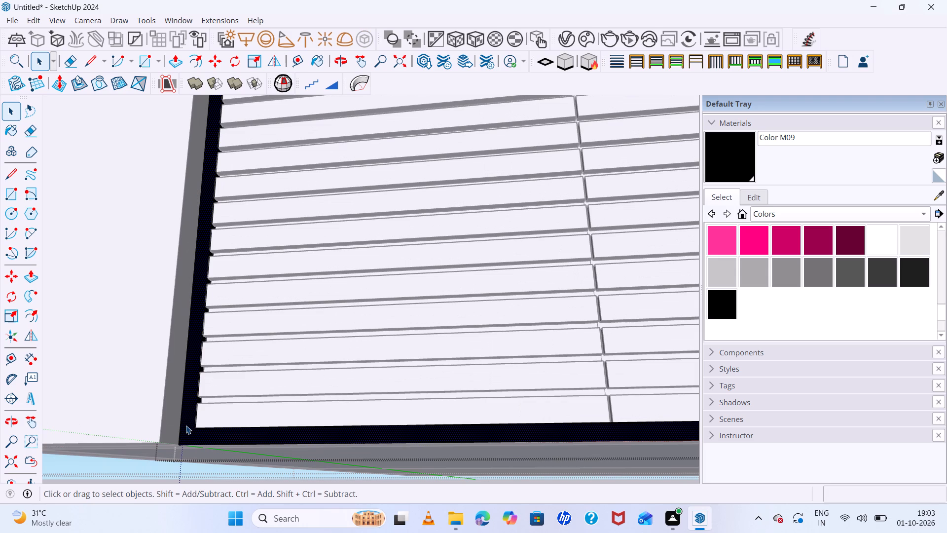
key("p")
left_click(186, 425)
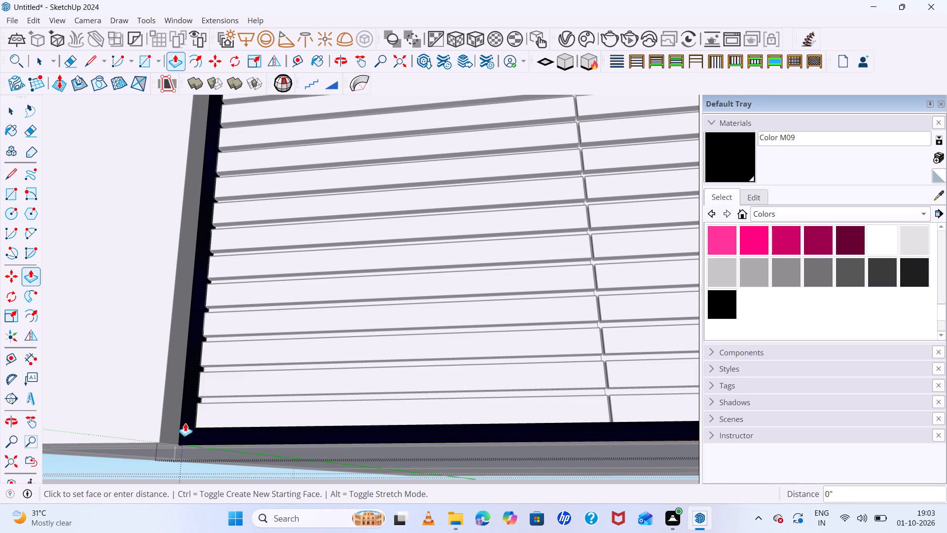
left_click(155, 436)
scroll(299, 370, "down", 13)
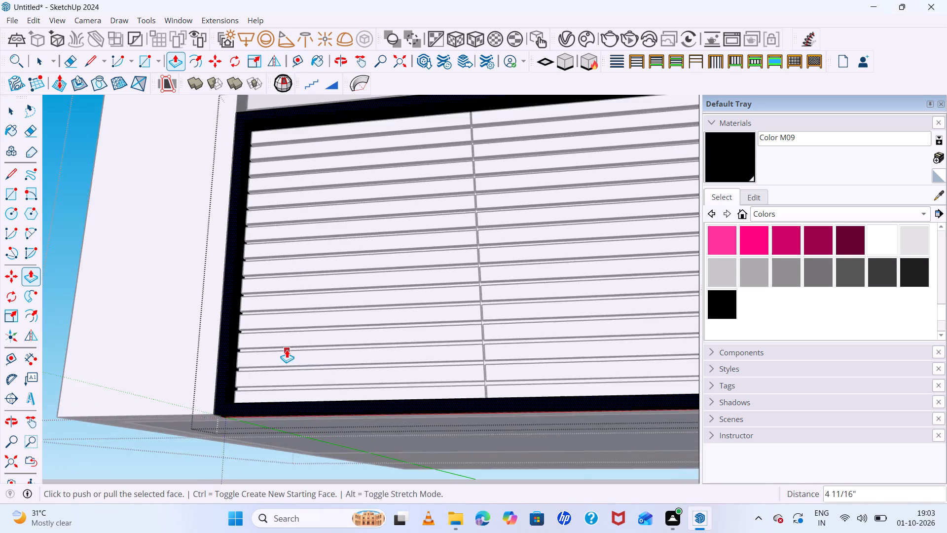
scroll(287, 349, "down", 2)
middle_click_drag(287, 358, 210, 331)
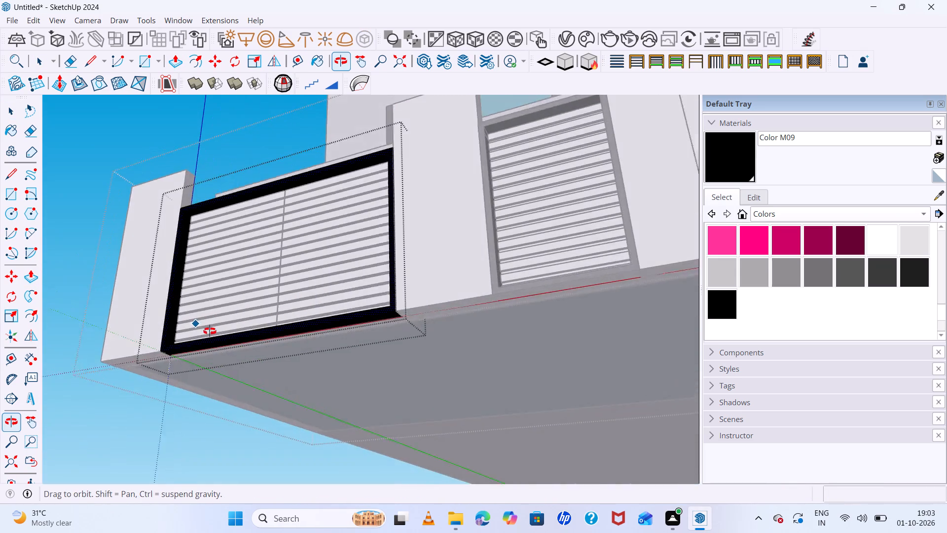
middle_click_drag(210, 331, 273, 407)
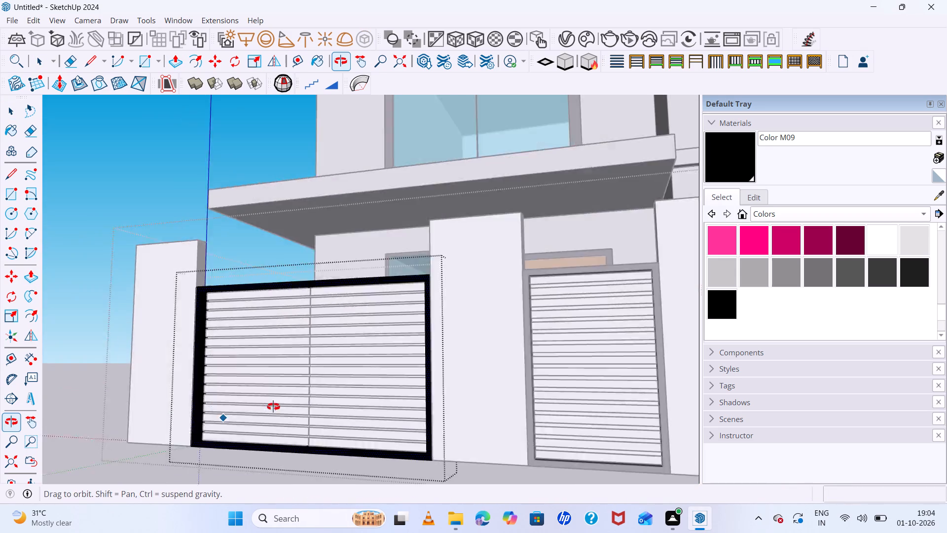
middle_click_drag(273, 407, 311, 407)
scroll(311, 407, "up", 1)
key("space")
scroll(264, 317, "down", 12)
left_click(329, 420)
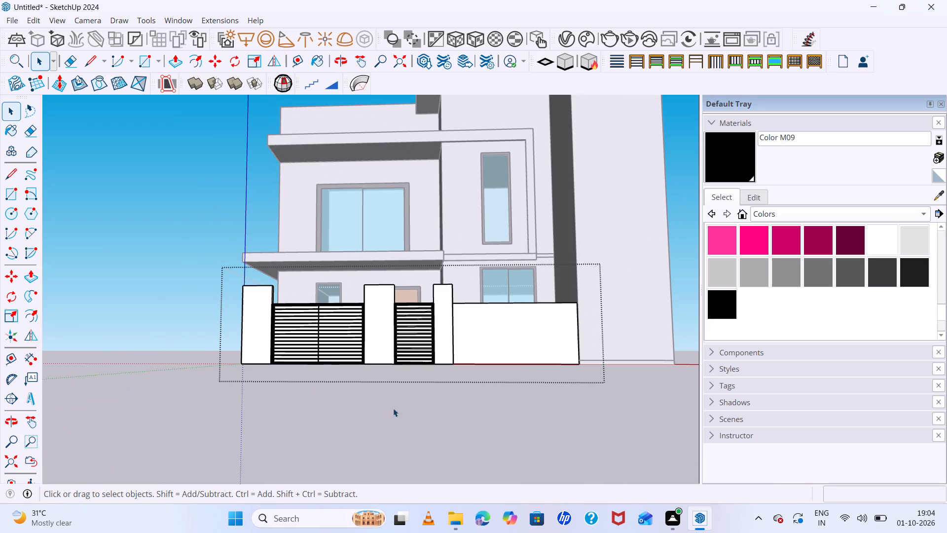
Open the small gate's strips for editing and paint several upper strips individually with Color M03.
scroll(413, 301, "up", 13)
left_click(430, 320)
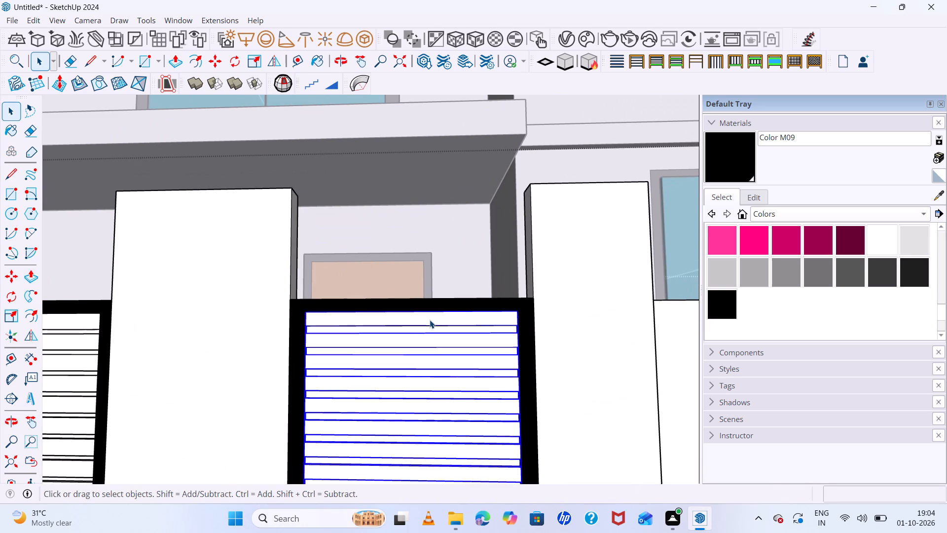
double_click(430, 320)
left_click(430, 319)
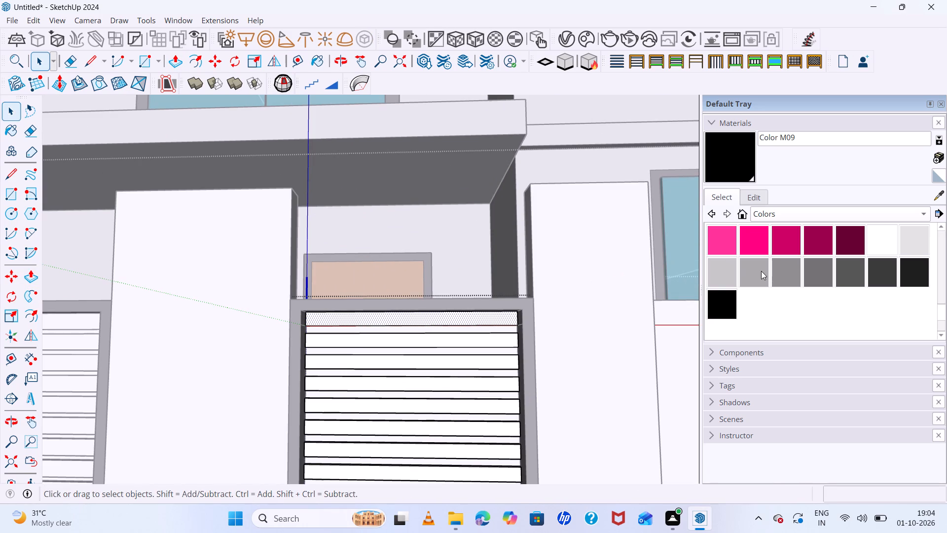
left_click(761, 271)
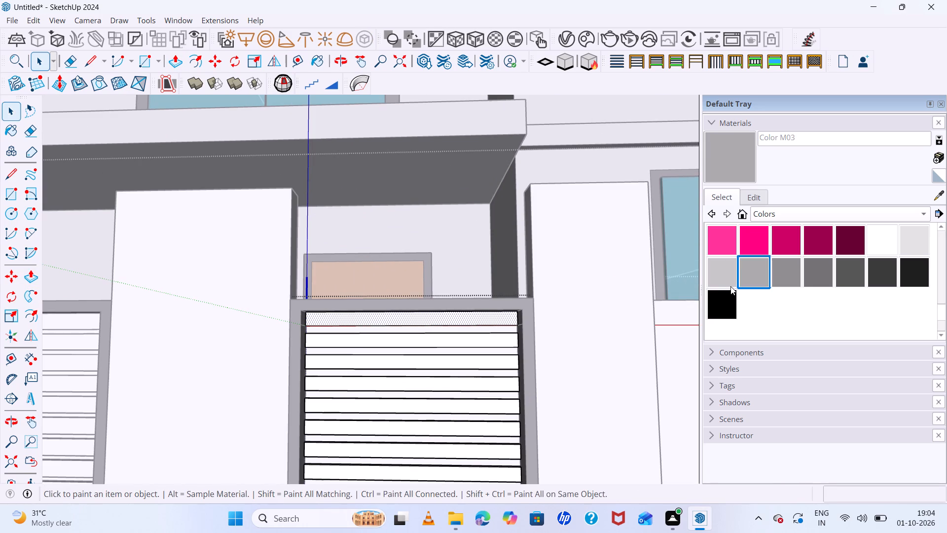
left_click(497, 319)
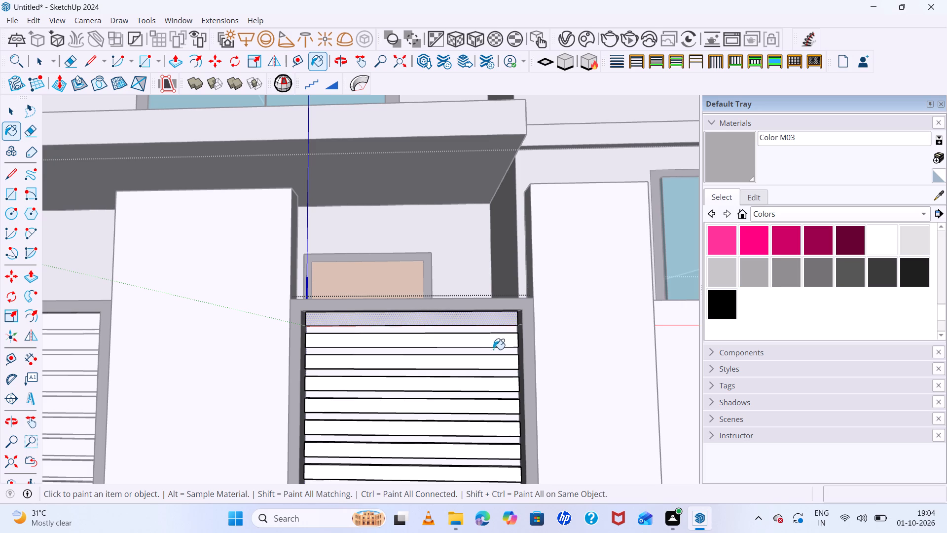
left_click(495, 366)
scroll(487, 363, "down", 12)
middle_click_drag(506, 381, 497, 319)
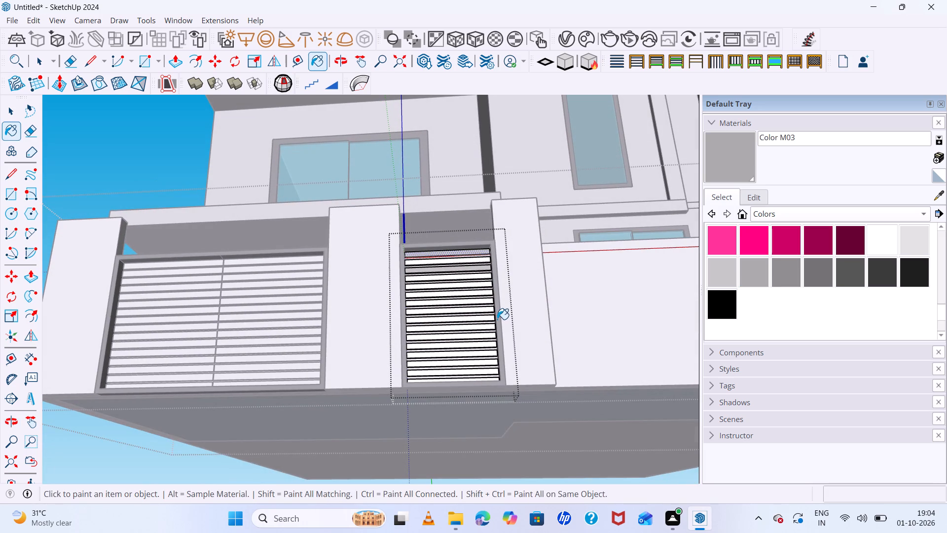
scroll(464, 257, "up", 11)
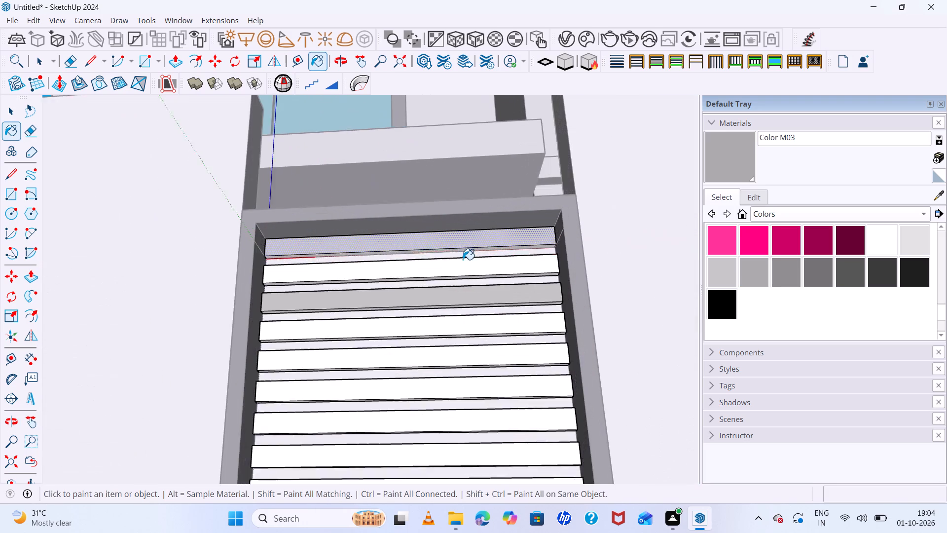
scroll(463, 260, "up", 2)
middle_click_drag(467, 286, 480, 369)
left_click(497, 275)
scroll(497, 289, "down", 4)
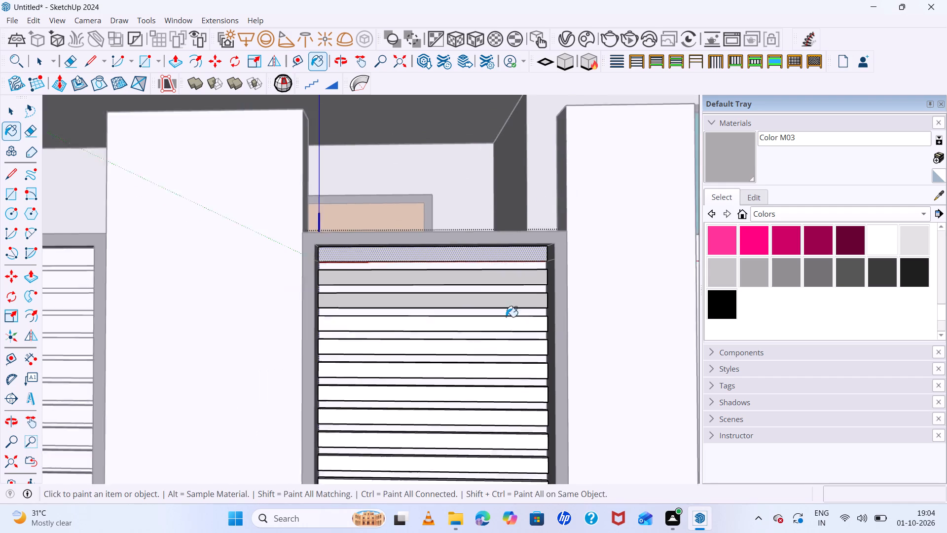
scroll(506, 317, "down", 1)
Paint the small gate's upper strips individually with Color M04 and exit the strips' editing.
left_click(800, 278)
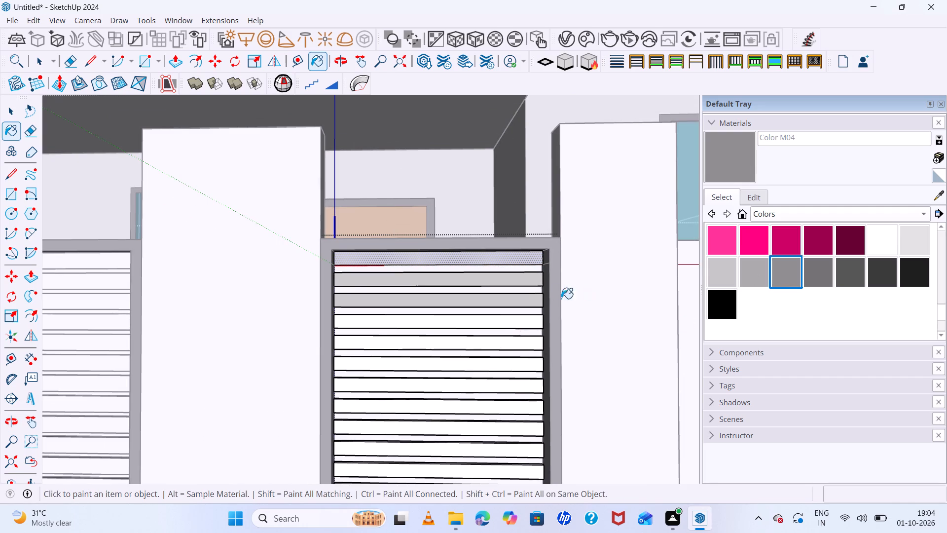
left_click(499, 262)
left_click(499, 277)
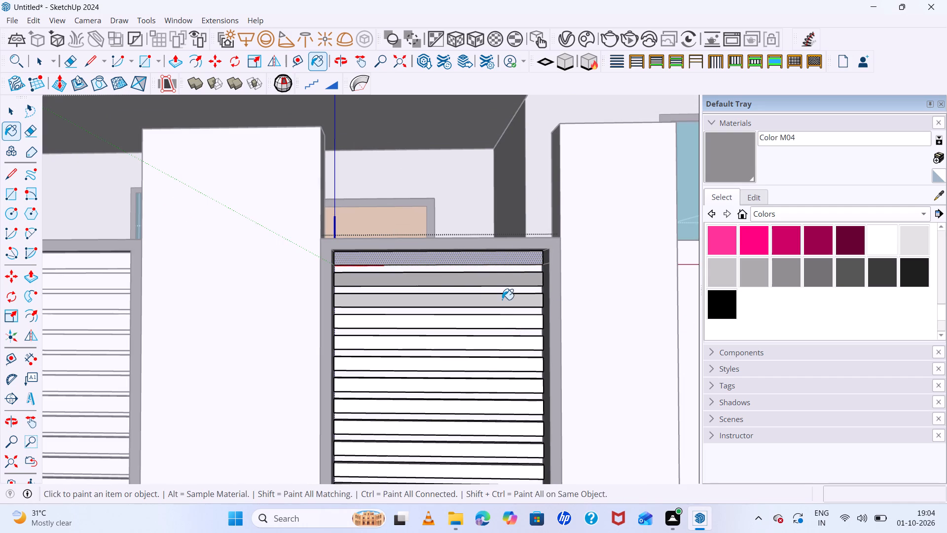
left_click(502, 300)
left_click(489, 327)
scroll(483, 350, "down", 12)
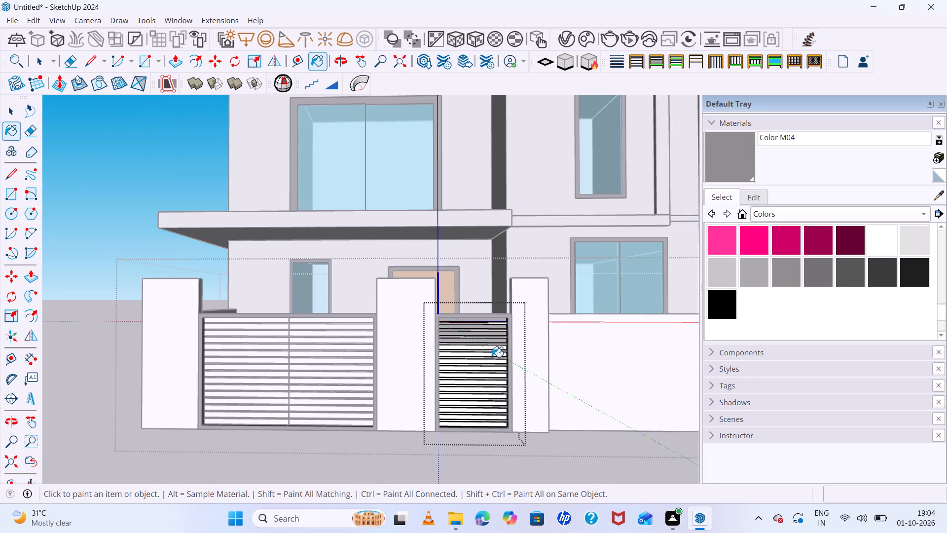
key("space")
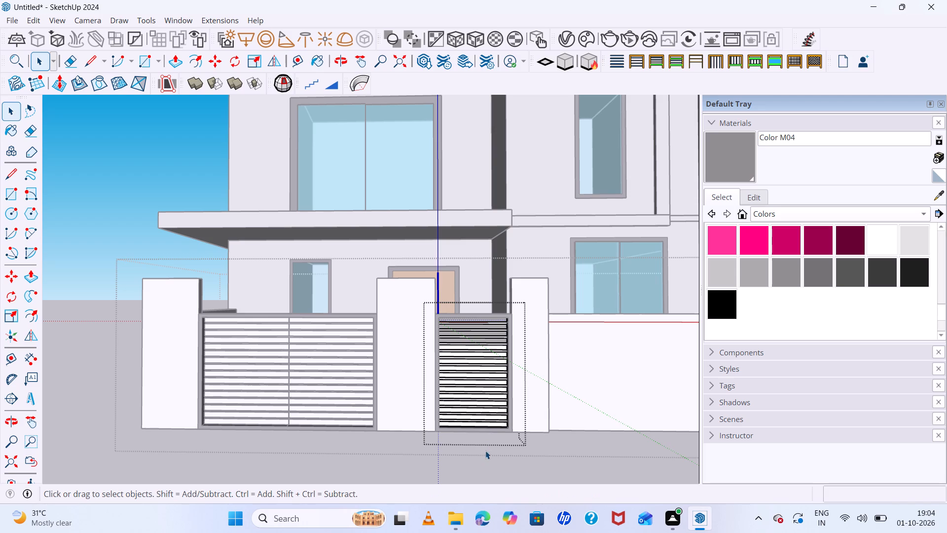
key("space")
left_click(487, 468)
Paint the small gate's whole set of strips grey with Color M04.
scroll(500, 322, "up", 5)
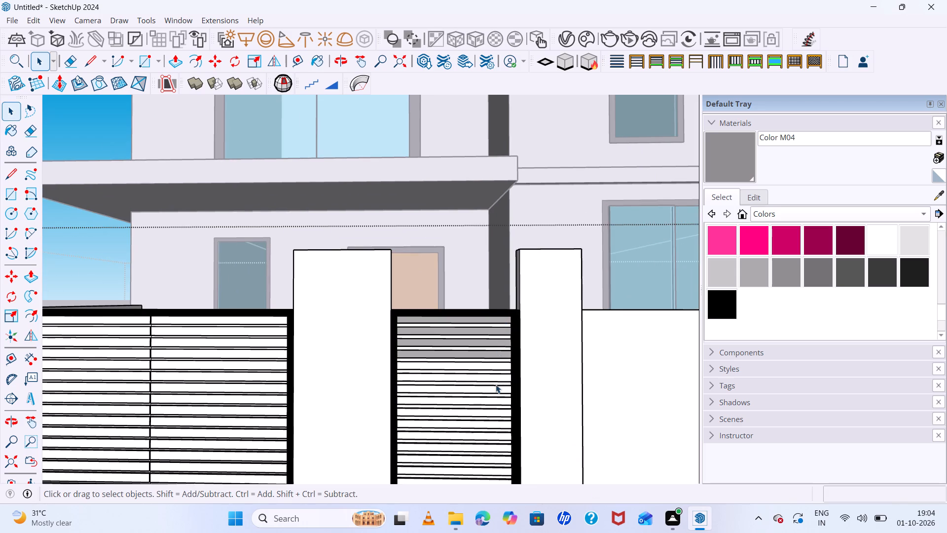
left_click(496, 371)
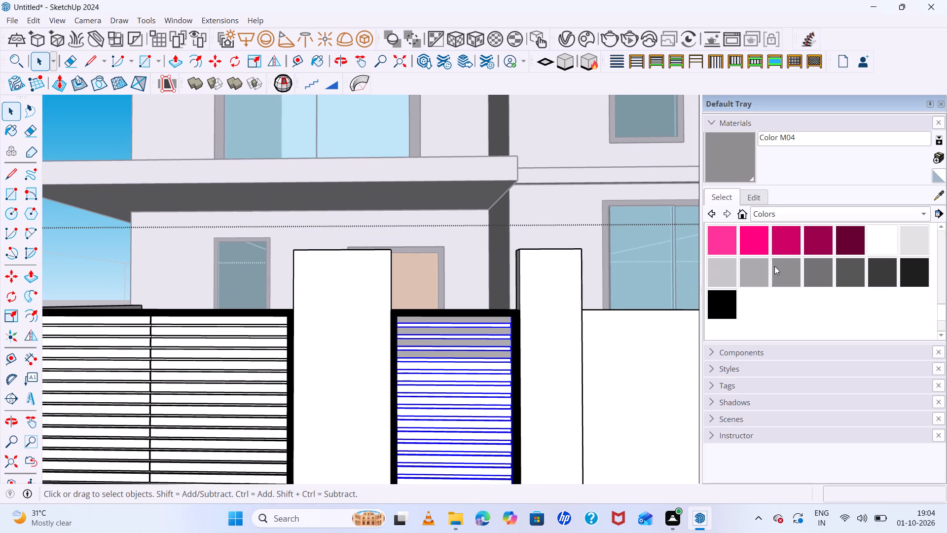
left_click(790, 274)
left_click(470, 378)
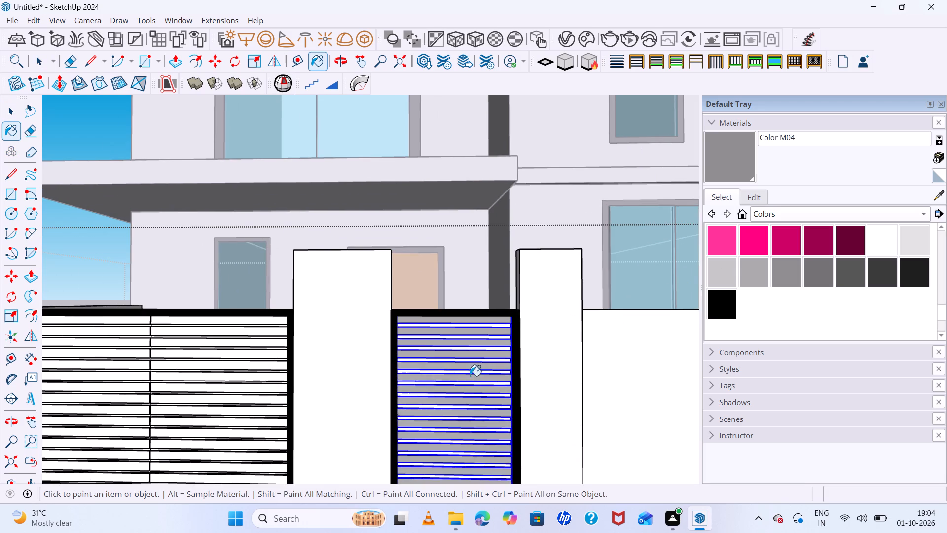
scroll(470, 373, "down", 6)
Paint the large gate's strips grey with Color M04 and exit the boundary wall group's editing.
key("space")
left_click(339, 387)
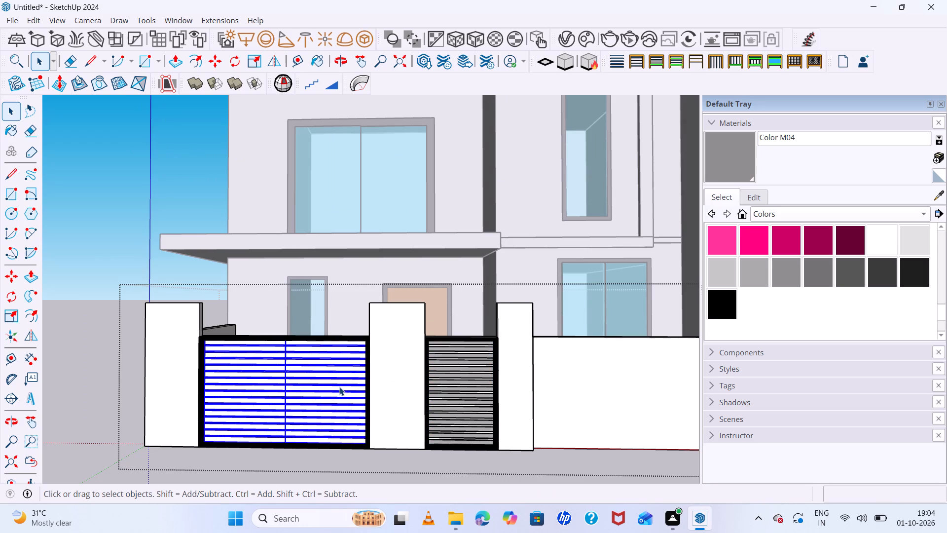
left_click(781, 274)
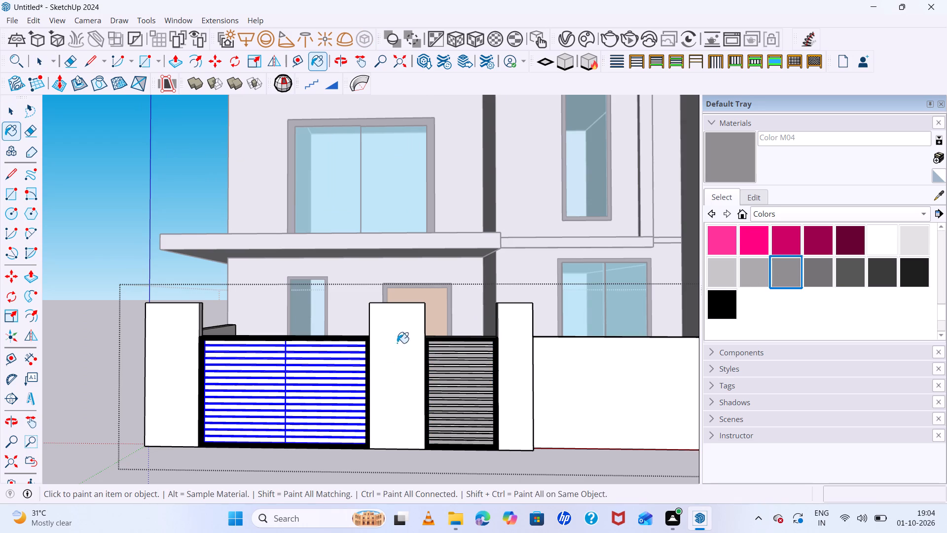
left_click(338, 391)
scroll(361, 373, "down", 6)
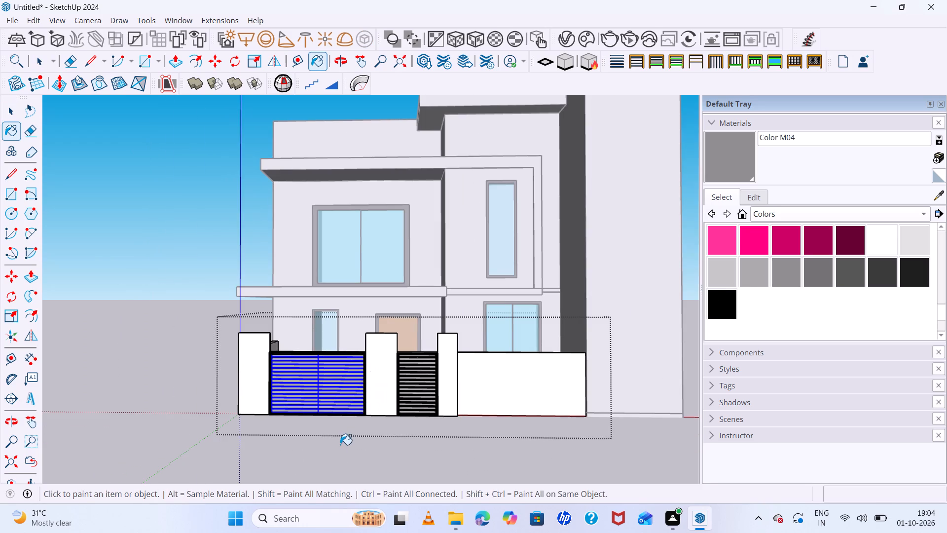
key("space")
left_click(341, 463)
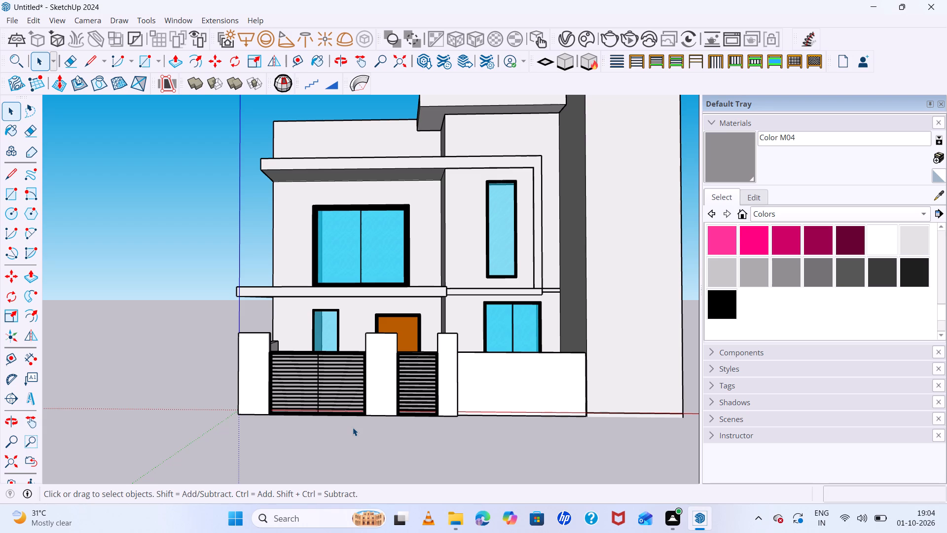
Open the pillars for editing and paint the front face of the large gate's outer pillar with Stone Random Rubble from the Patterns collection.
key("space")
left_click(246, 381)
scroll(246, 381, "up", 6)
double_click(246, 380)
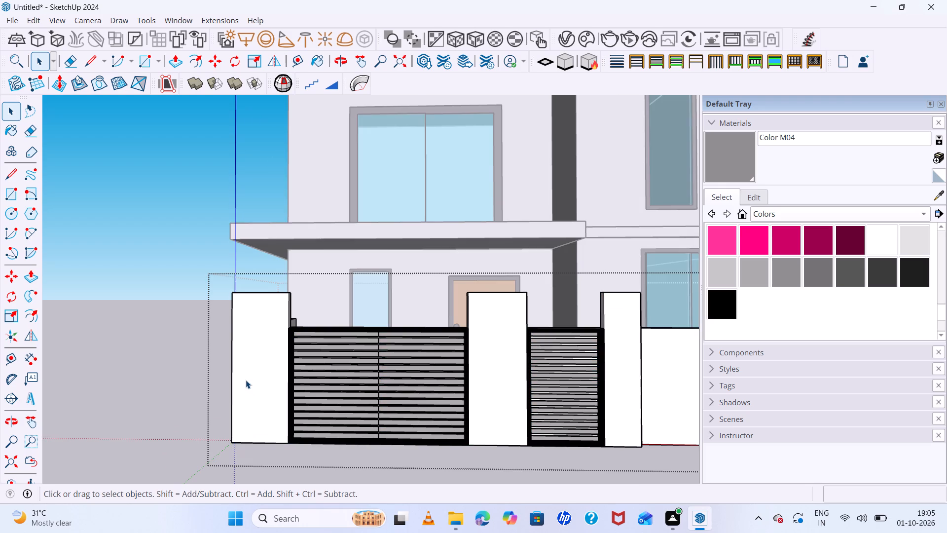
left_click(246, 380)
left_click(246, 379)
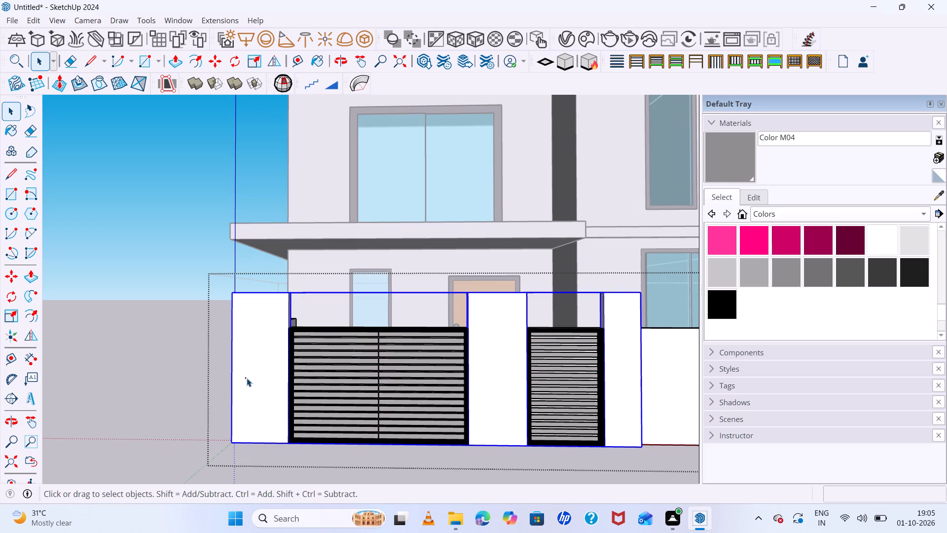
double_click(248, 378)
scroll(248, 378, "up", 4)
left_click(248, 378)
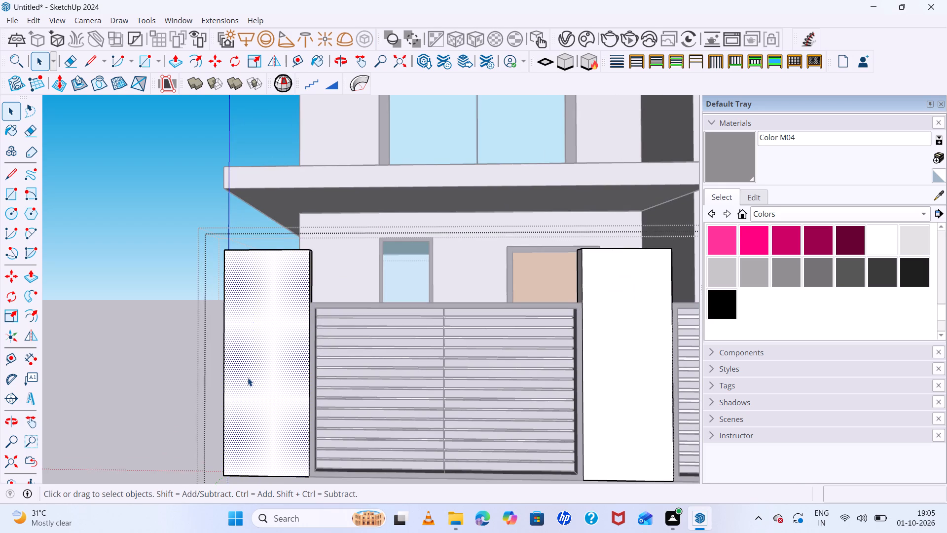
left_click(776, 211)
scroll(752, 256, "down", 1)
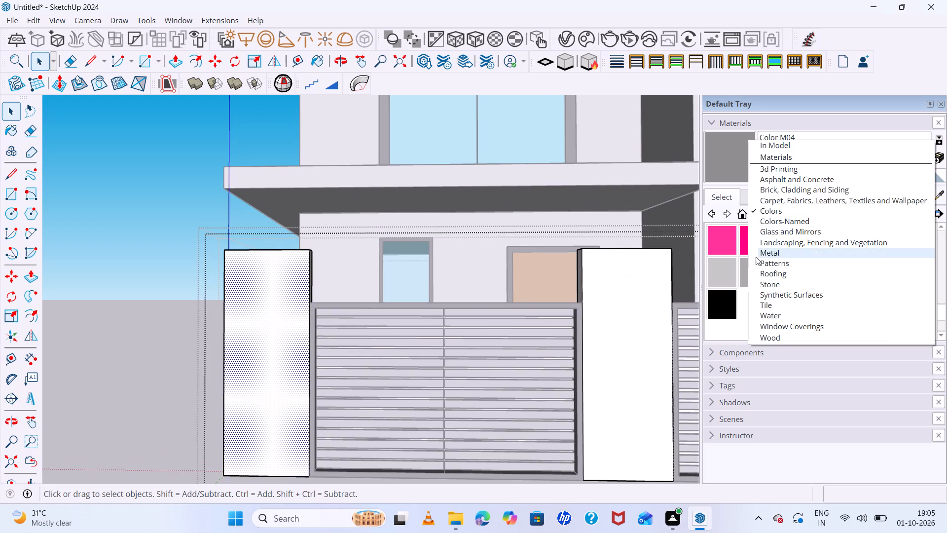
scroll(756, 257, "down", 1)
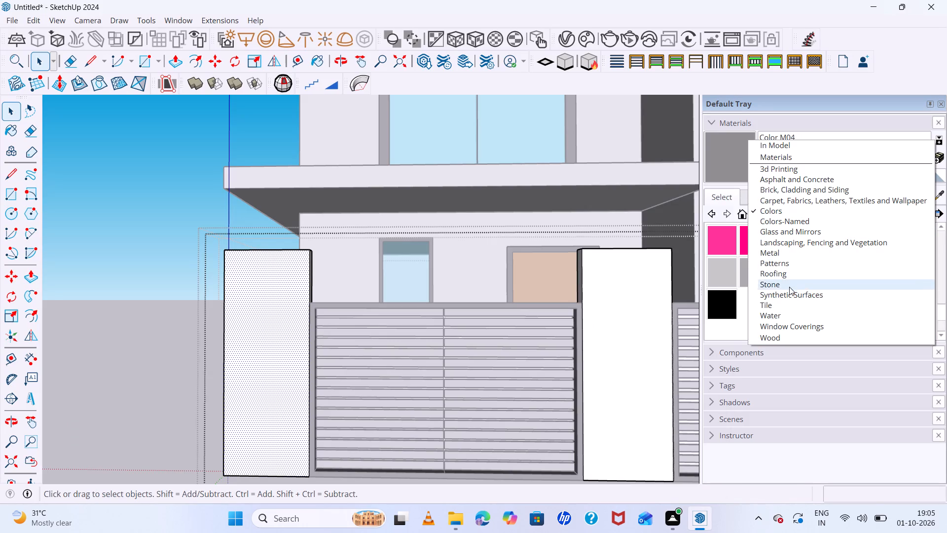
left_click(793, 260)
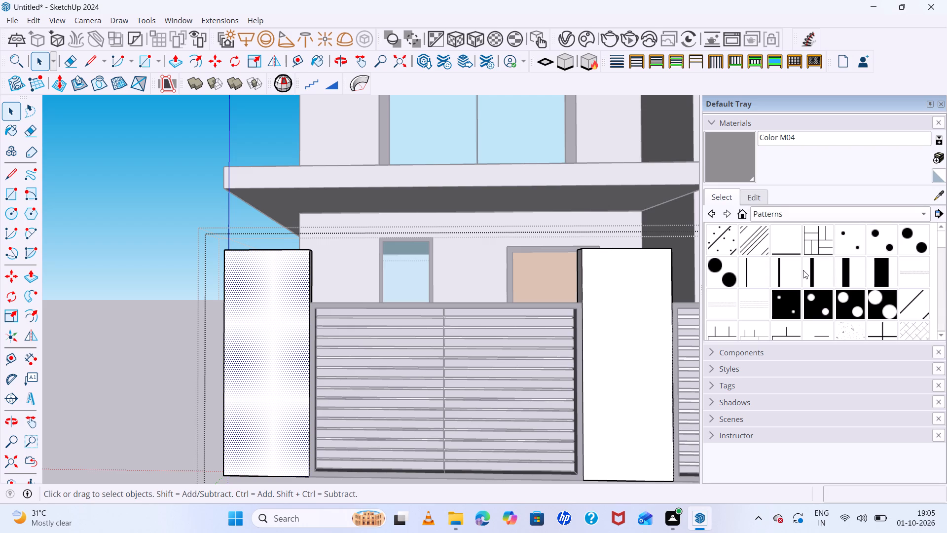
scroll(803, 270, "down", 5)
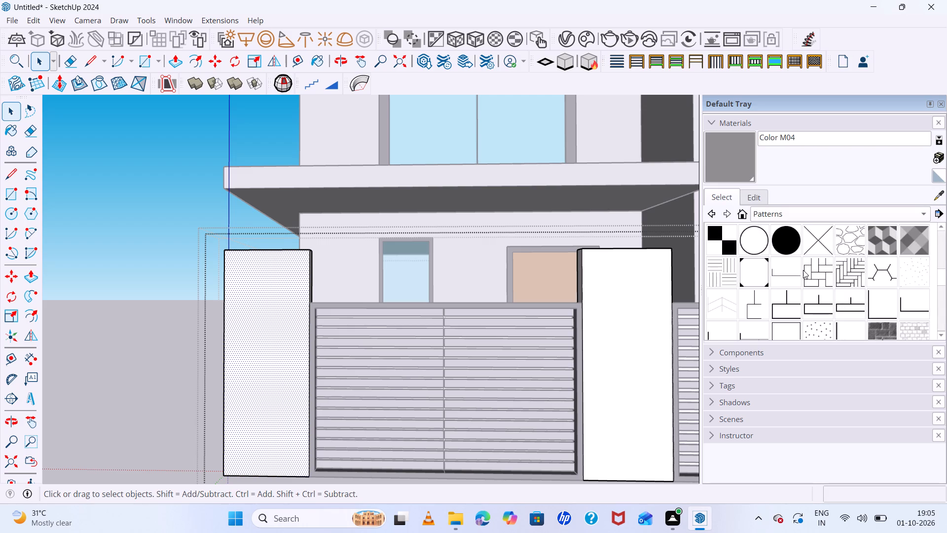
scroll(803, 270, "down", 2)
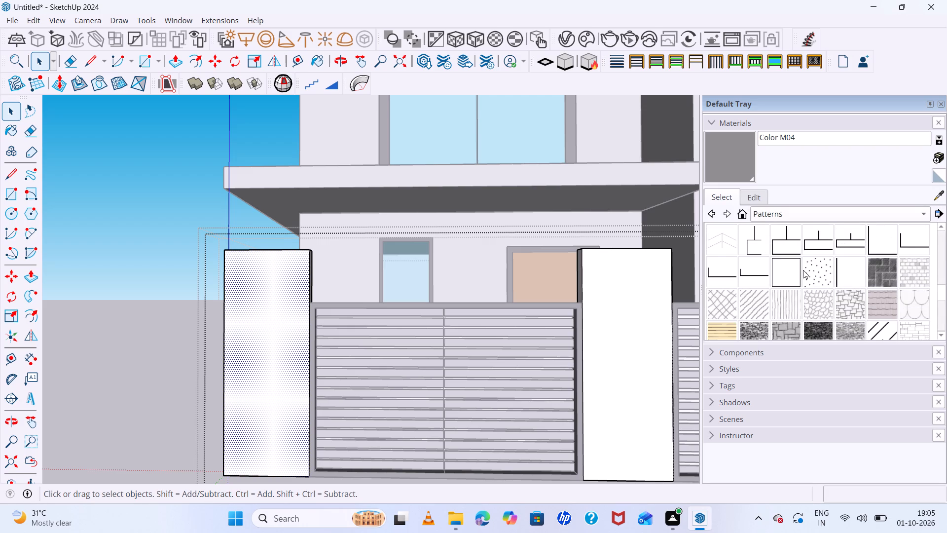
scroll(848, 305, "down", 1)
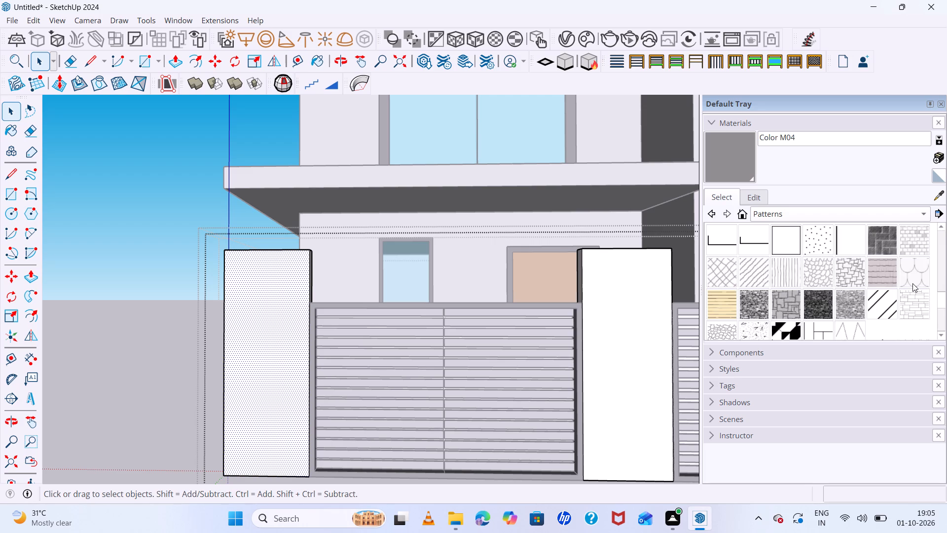
scroll(850, 295, "down", 2)
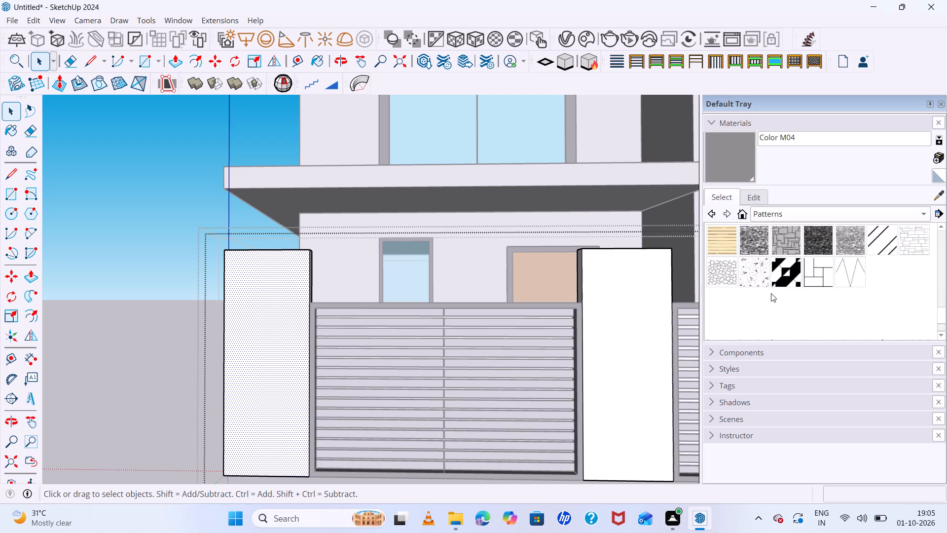
scroll(736, 288, "up", 4)
scroll(731, 286, "down", 5)
left_click(724, 242)
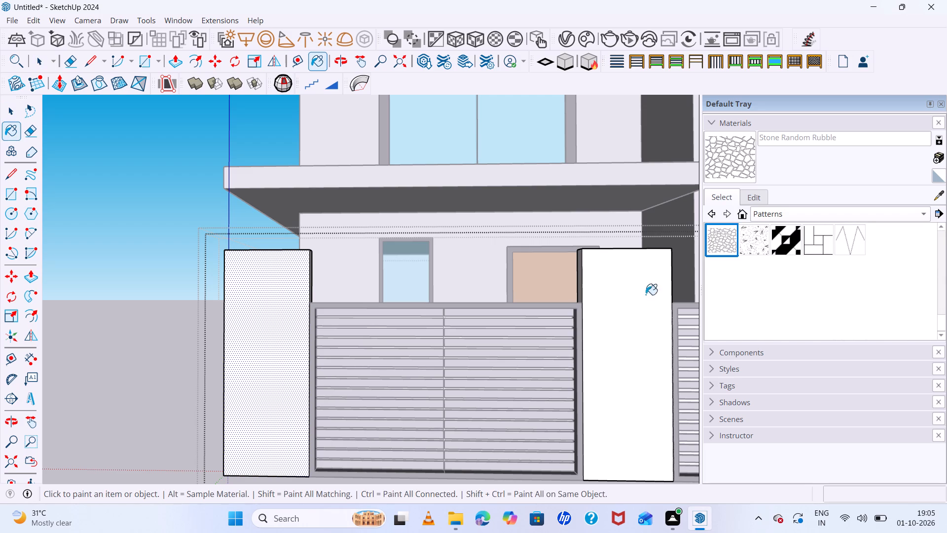
left_click(263, 366)
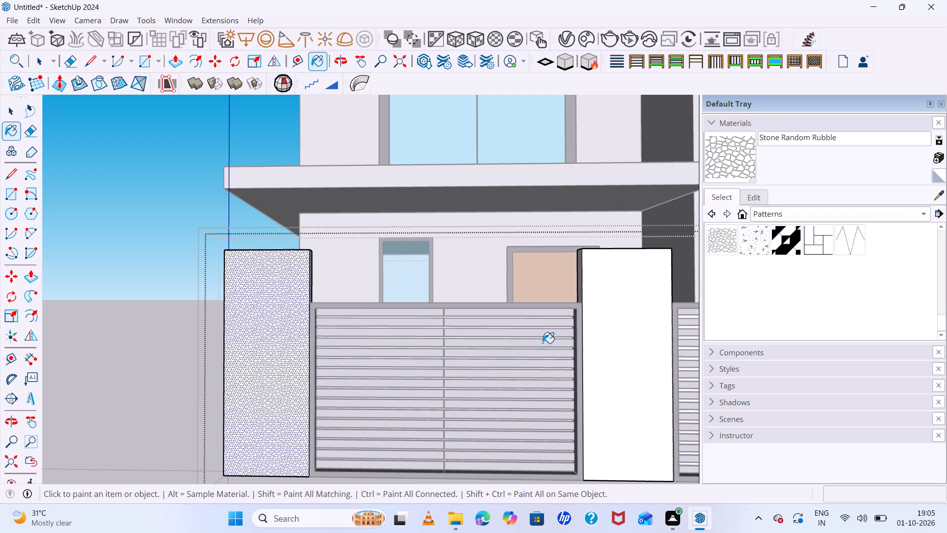
Try widths of 101 and 150 for the Stone Random Rubble texture, settling on a width of 80.
left_click(757, 195)
left_click(754, 379)
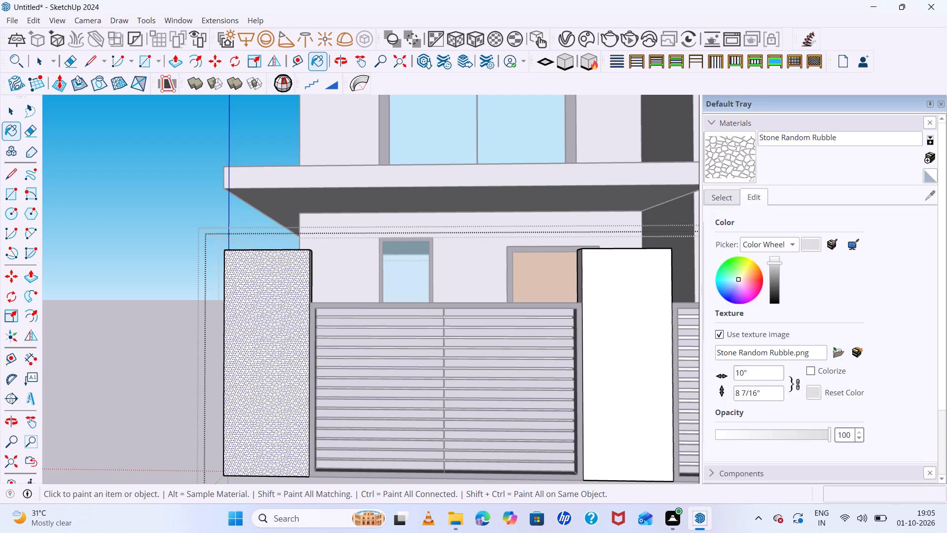
key("BackSpace")
key("1")
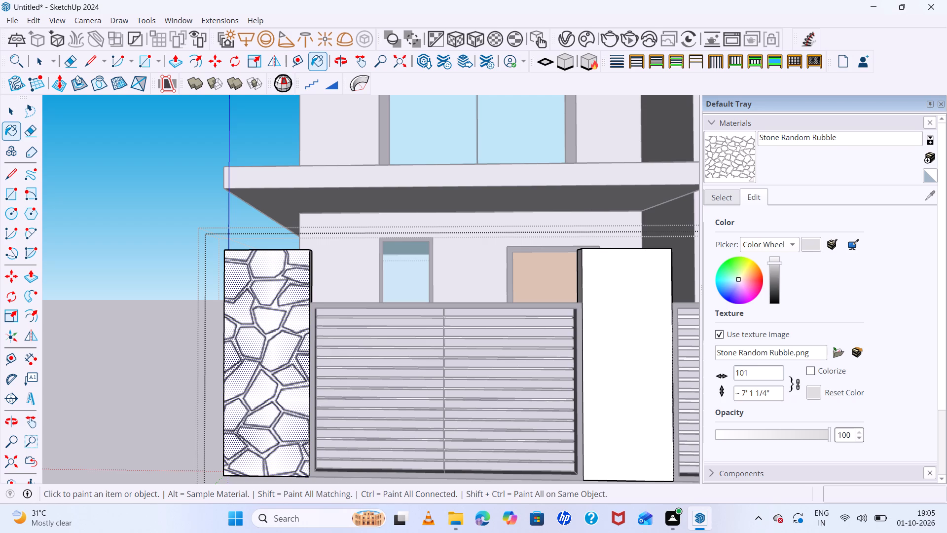
key("space")
key("BackSpace")
key("BackSpace")
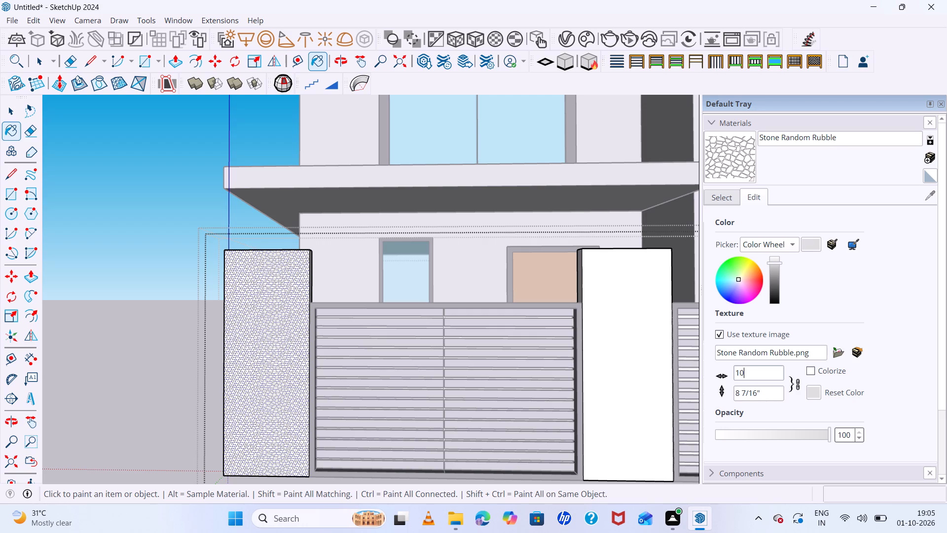
key("BackSpace")
type("50")
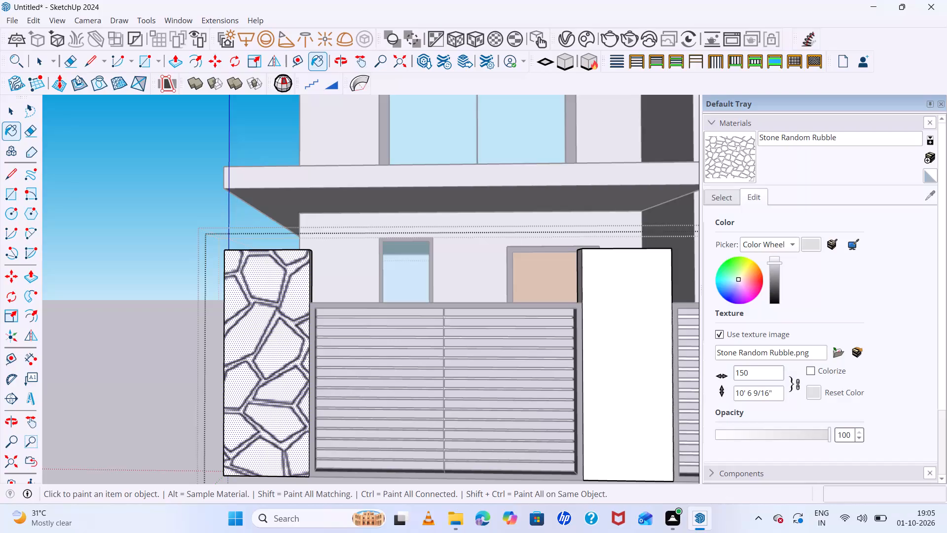
key("BackSpace")
key("BackSpace")
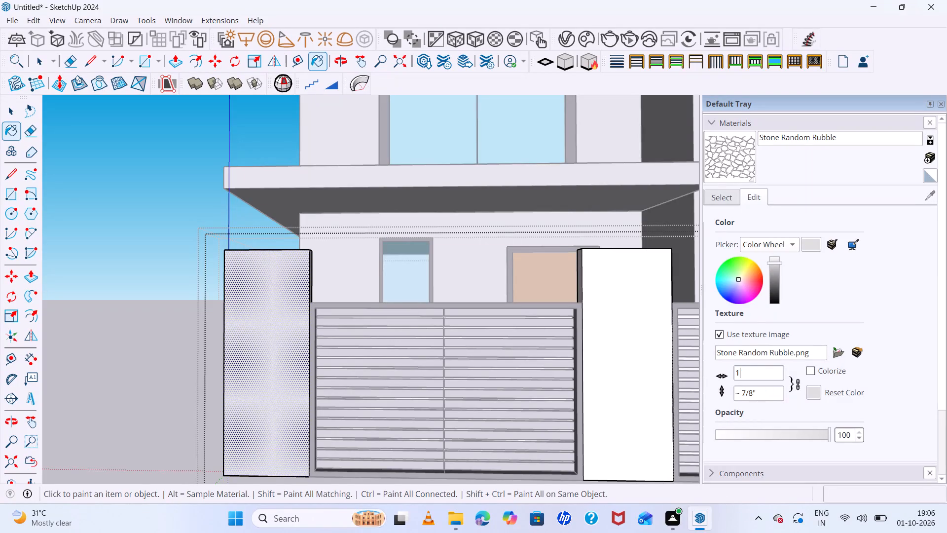
key("BackSpace")
type("80")
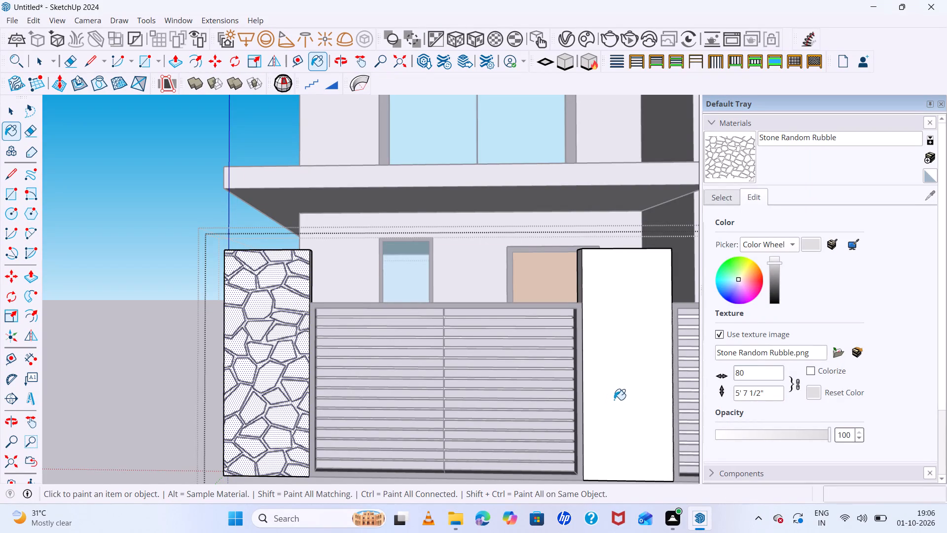
key("space")
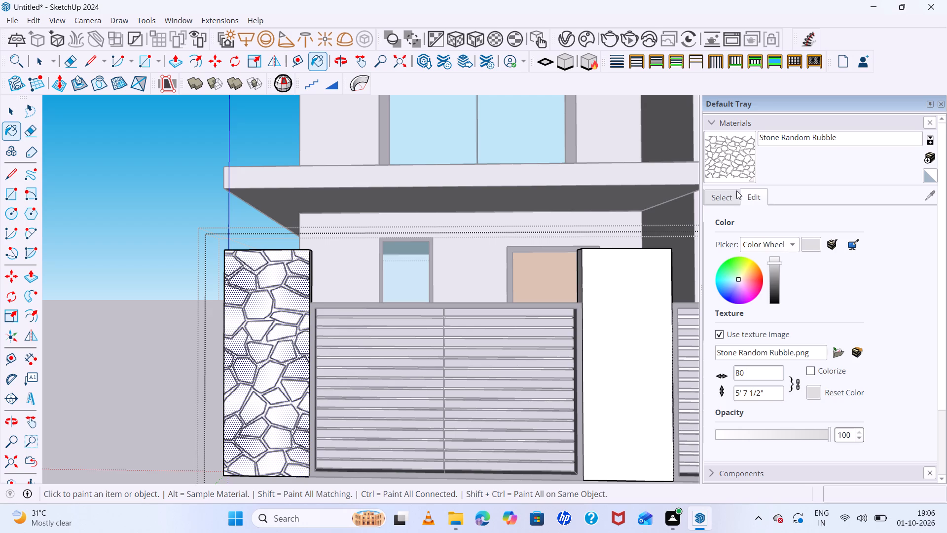
Sample the scaled Stone Random Rubble, paint the front faces of the other two gate pillars, and exit the pillars' editing.
left_click(726, 192)
left_click(924, 190)
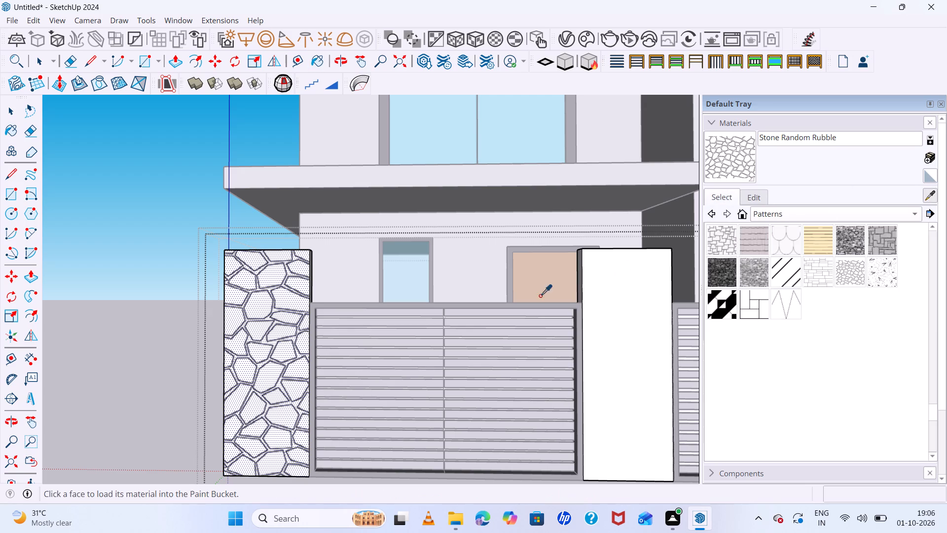
left_click(285, 363)
left_click(656, 333)
scroll(600, 349, "down", 10)
scroll(551, 349, "down", 4)
left_click(622, 343)
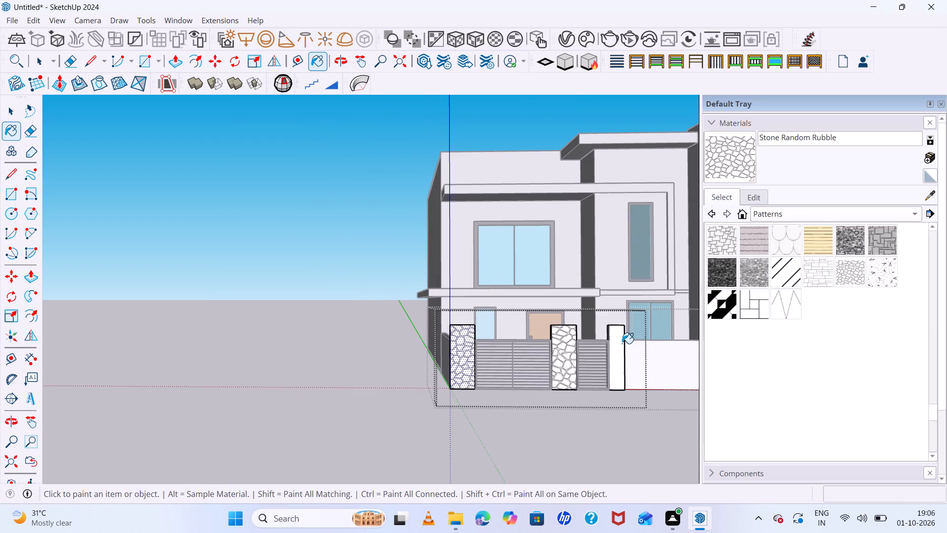
left_click(660, 363)
scroll(589, 379, "down", 1)
key("space")
left_click(673, 382)
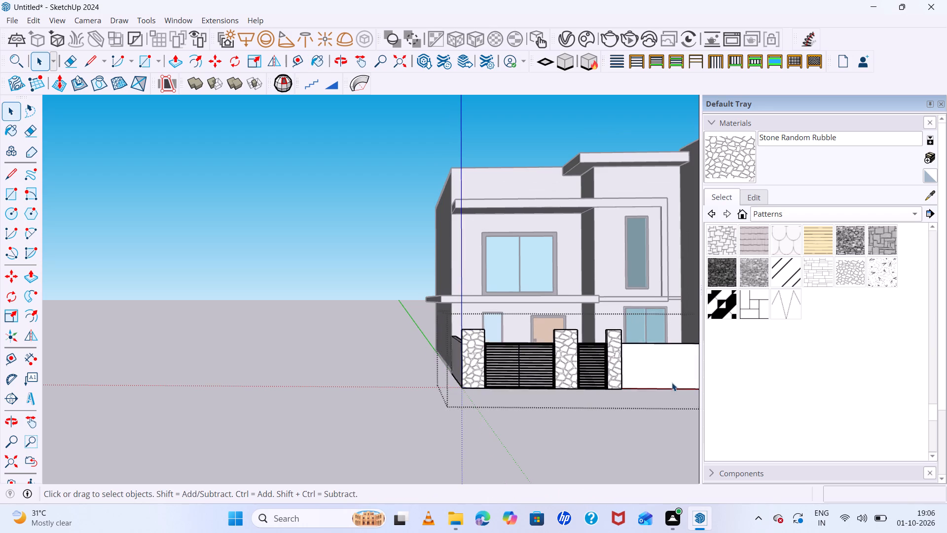
Paint the front boundary wall beside the small gate with the sampled Stone Random Rubble and exit the boundary group's editing.
scroll(672, 382, "up", 5)
left_click(670, 376)
scroll(597, 376, "down", 6)
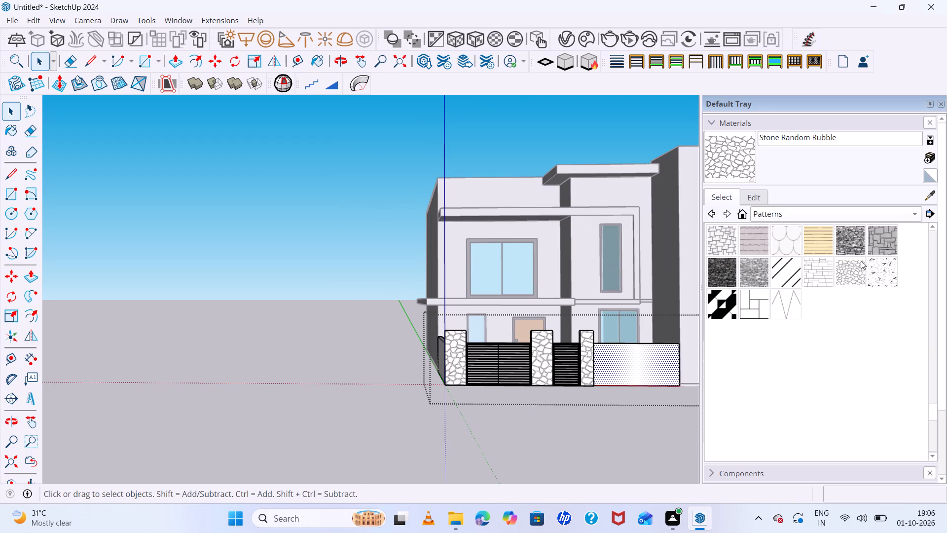
left_click(930, 192)
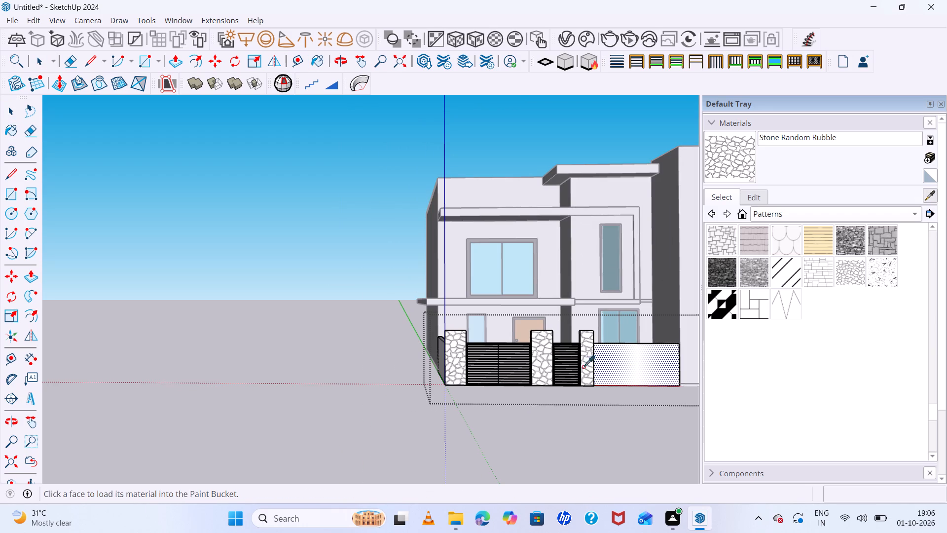
left_click(585, 364)
left_click(618, 360)
scroll(577, 386, "down", 3)
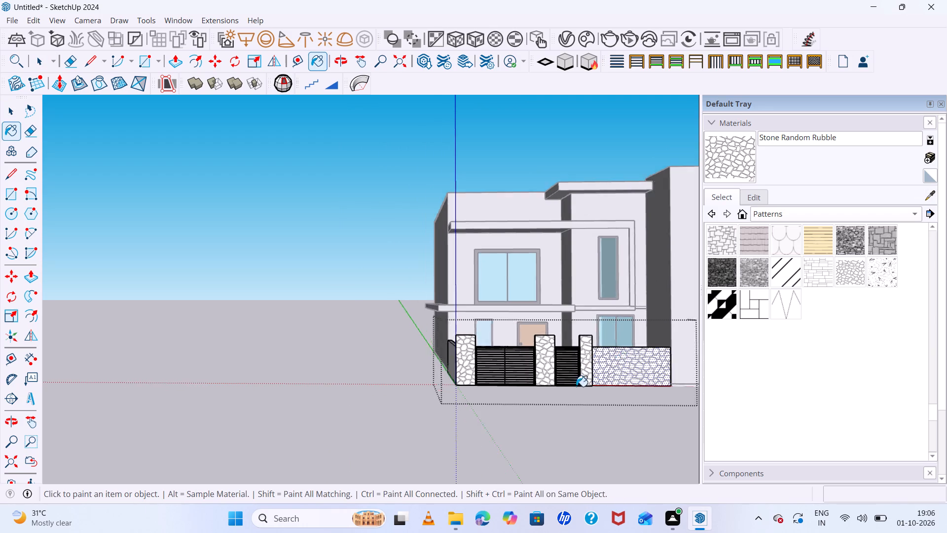
scroll(576, 386, "down", 3)
middle_click_drag(553, 388, 545, 405)
key("space")
left_click(594, 402)
scroll(594, 403, "up", 6)
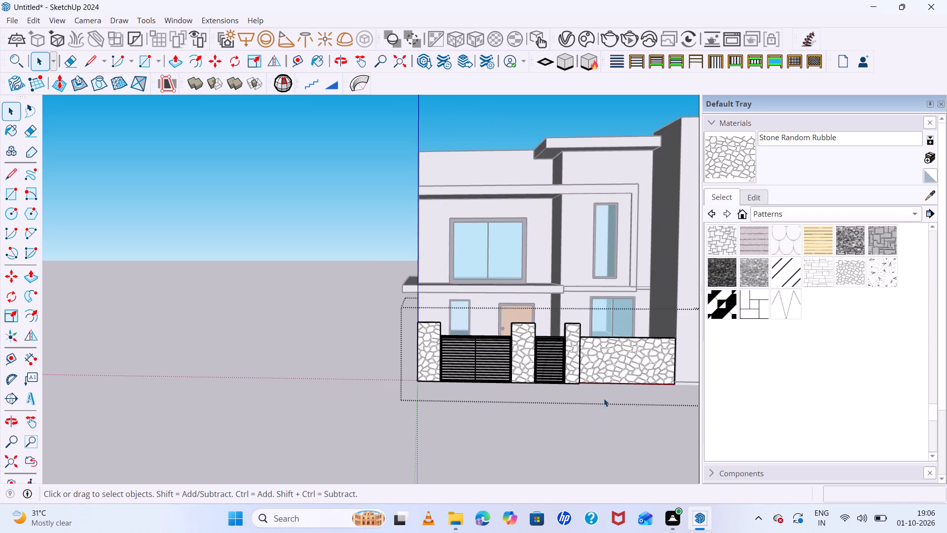
left_click(457, 481)
Open the pillar beside the front boundary wall for editing and darken its Stone Random Rubble material to a medium-dark grey.
scroll(570, 424, "up", 13)
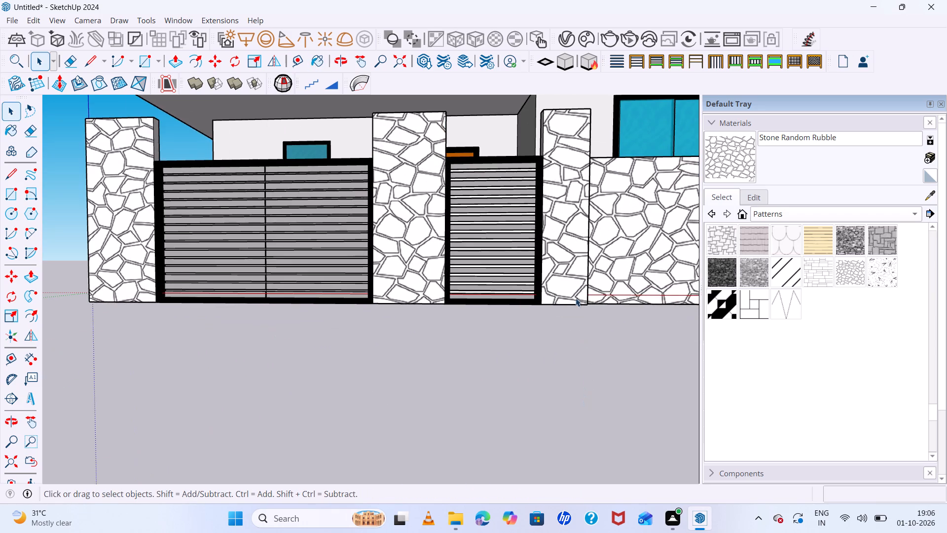
scroll(566, 265, "up", 5)
left_click(571, 251)
scroll(571, 251, "up", 5)
double_click(571, 251)
scroll(571, 250, "up", 2)
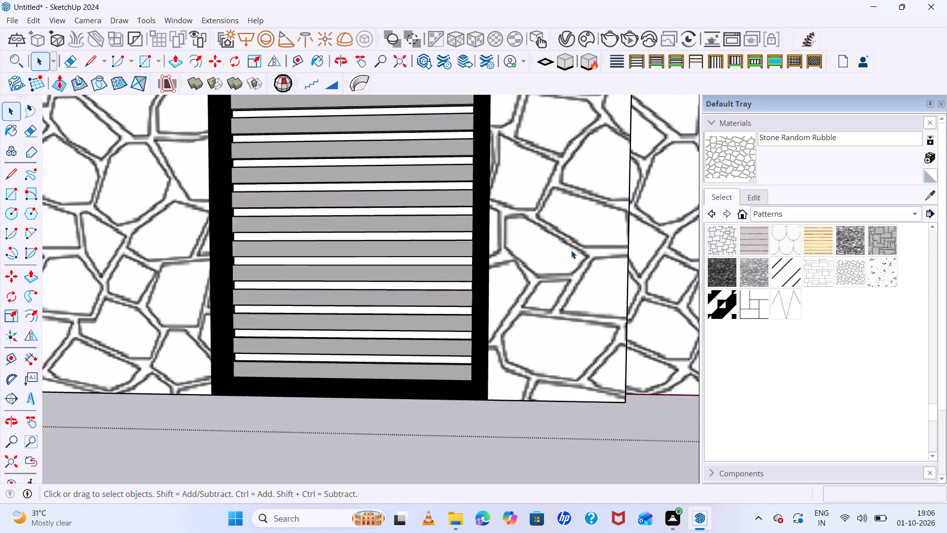
scroll(571, 250, "up", 4)
double_click(571, 250)
scroll(571, 250, "down", 5)
left_click(571, 250)
left_click(571, 250)
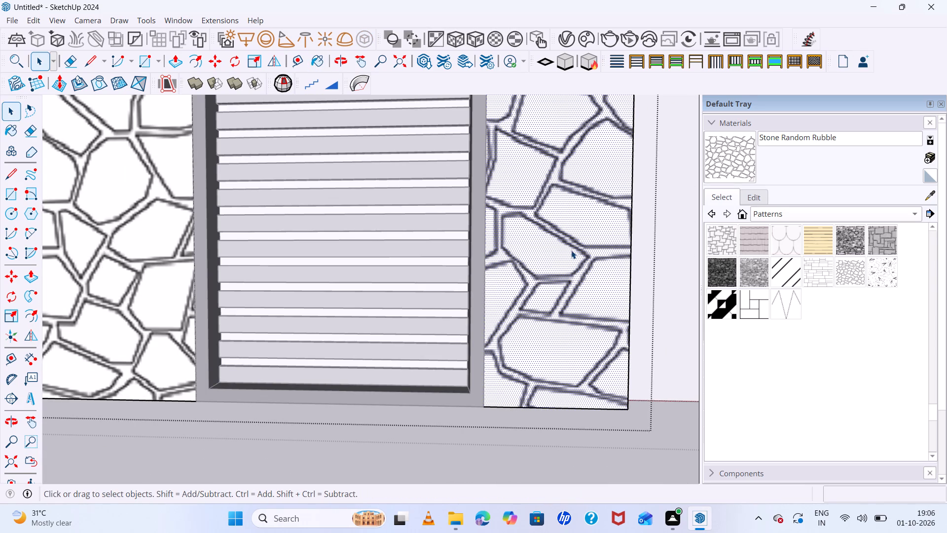
left_click(761, 200)
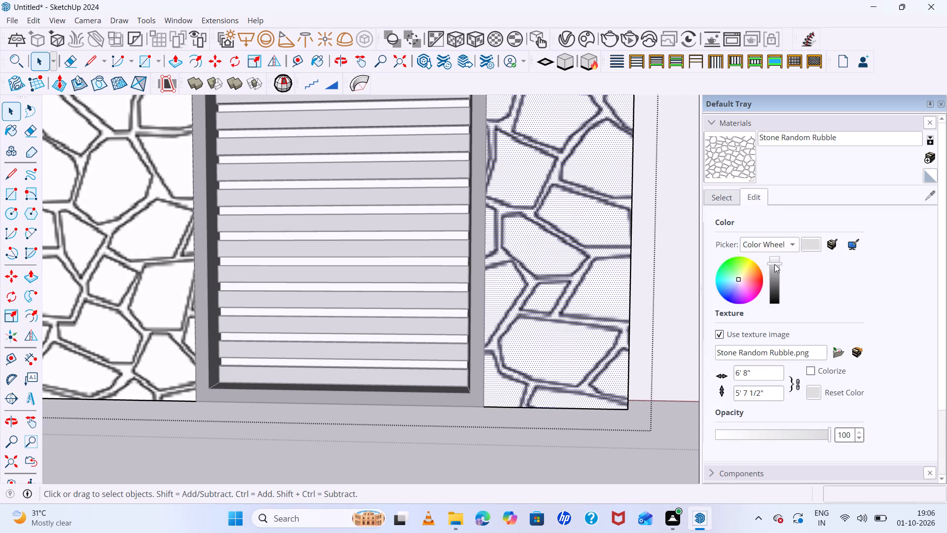
left_click_drag(774, 264, 774, 295)
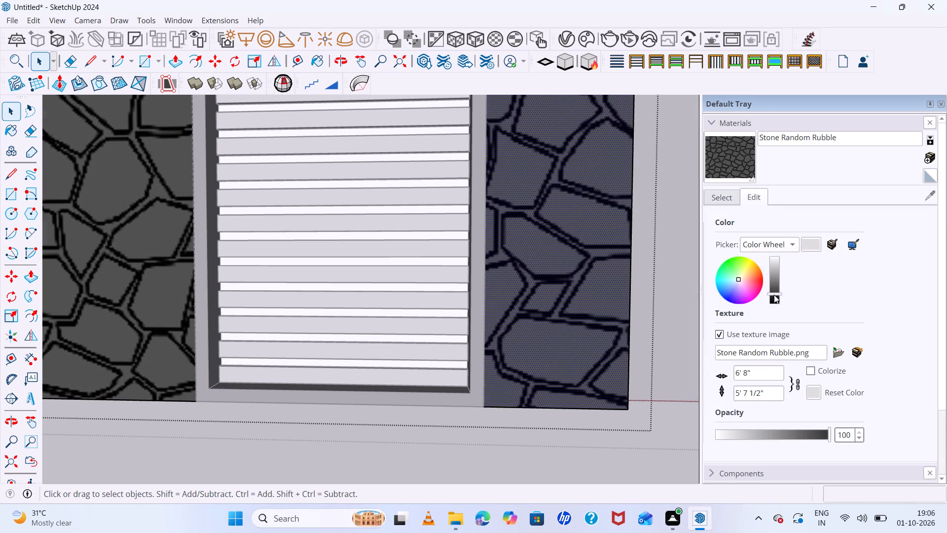
left_click_drag(774, 295, 774, 287)
Exit the editing of the pillars and of the enclosing boundary wall group.
scroll(584, 374, "down", 15)
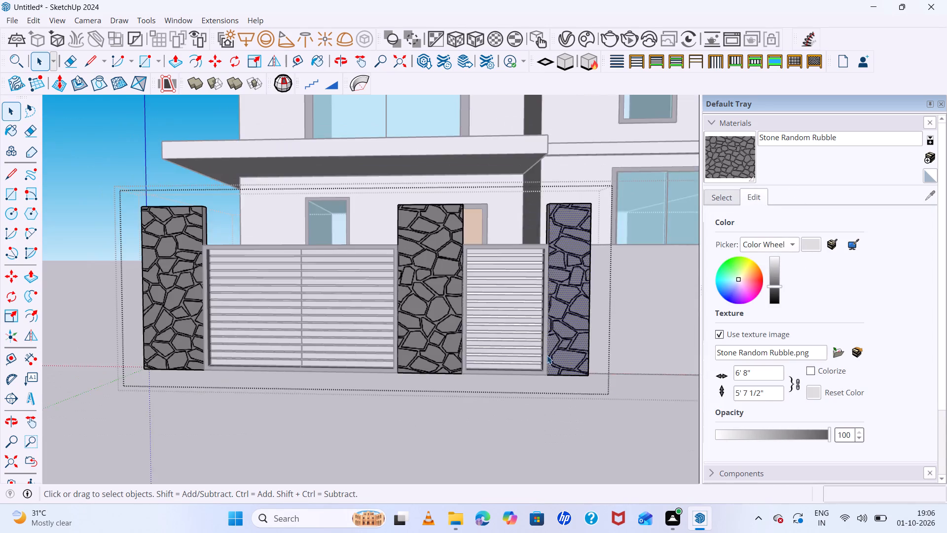
scroll(458, 347, "down", 6)
middle_click_drag(412, 374, 451, 416)
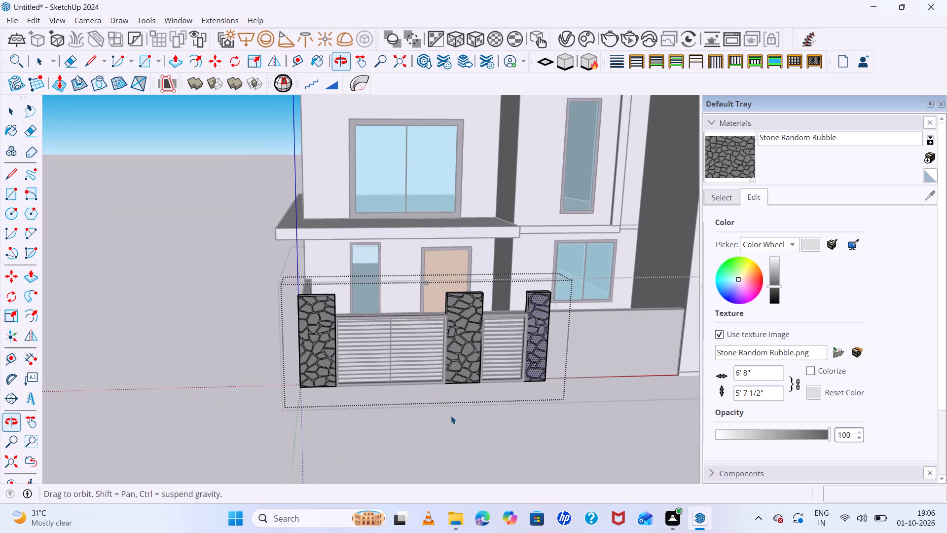
key("space")
key("space")
left_click(488, 418)
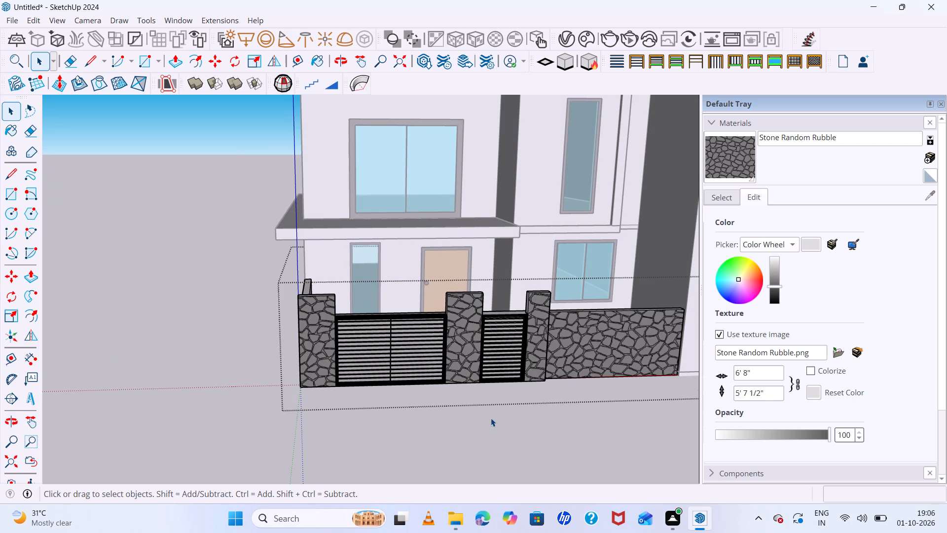
scroll(448, 367, "down", 6)
middle_click_drag(447, 388, 458, 340)
key("space")
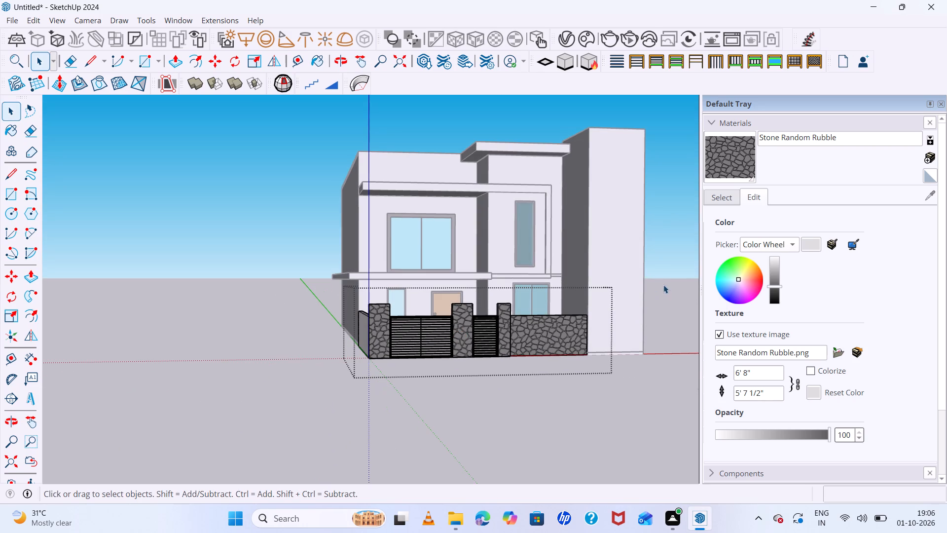
left_click(664, 284)
Examine the house front, gates and stone-clad boundary wall from several angles and distances.
scroll(627, 292, "up", 4)
middle_click_drag(533, 288, 480, 321)
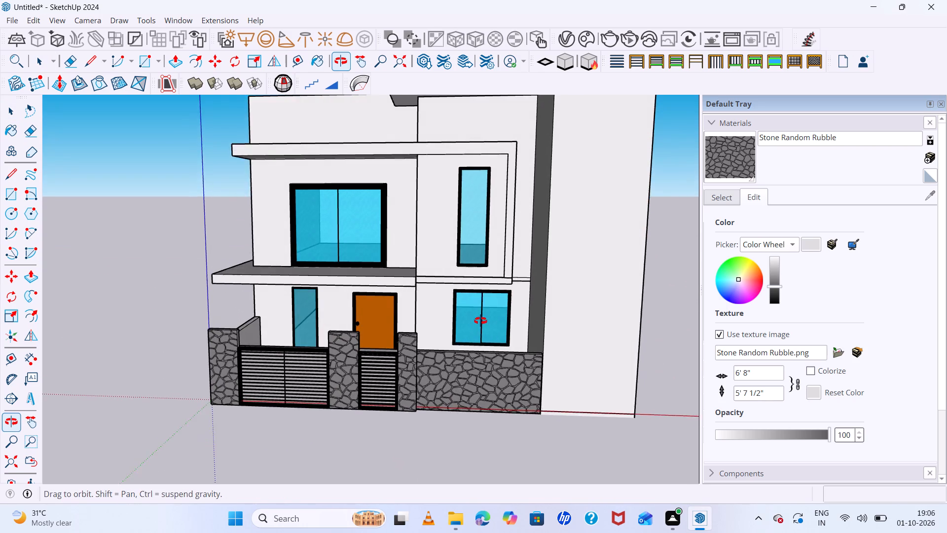
middle_click_drag(480, 321, 483, 309)
scroll(551, 362, "up", 5)
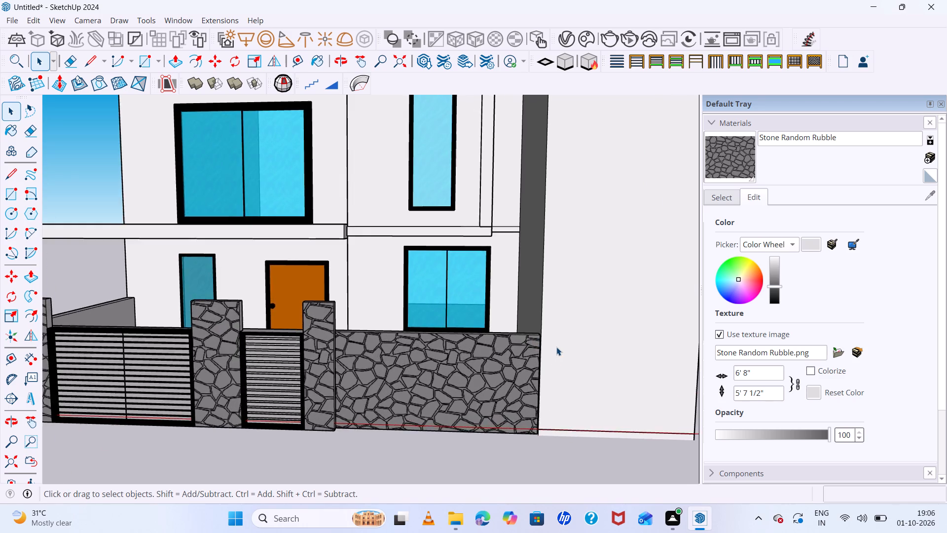
scroll(556, 347, "down", 11)
middle_click_drag(567, 326, 573, 314)
scroll(573, 314, "up", 4)
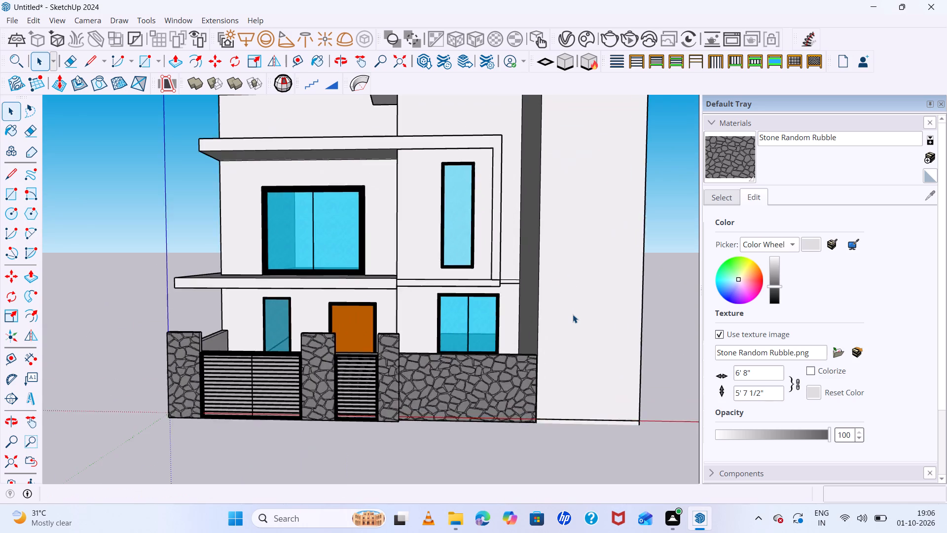
scroll(573, 314, "up", 4)
scroll(573, 313, "down", 7)
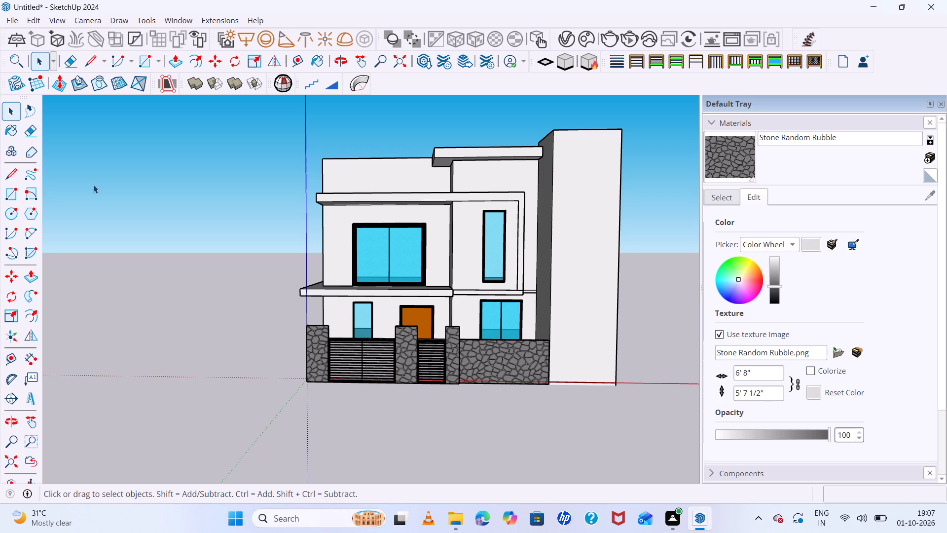
left_click_drag(0, 52, 85, 65)
left_click_drag(85, 65, 106, 94)
scroll(402, 320, "up", 3)
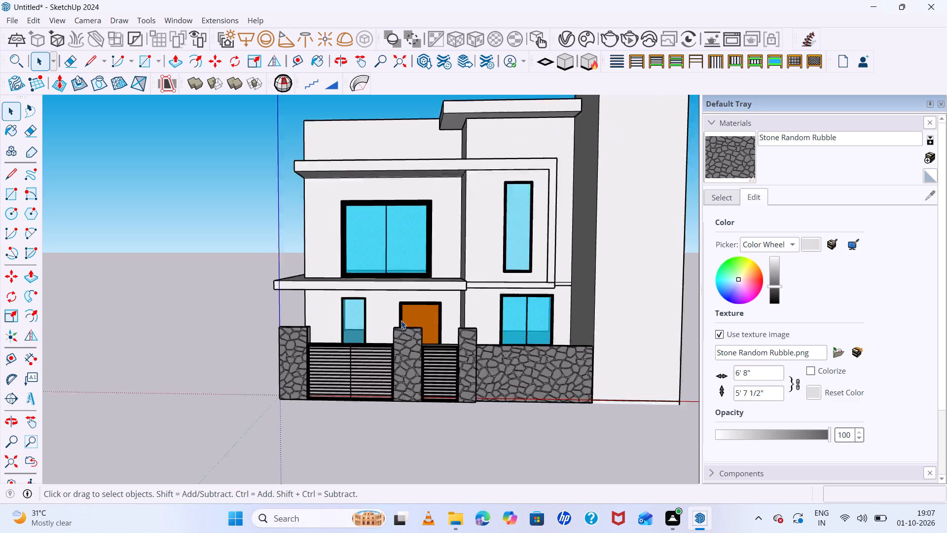
scroll(401, 320, "up", 4)
middle_click_drag(422, 329, 505, 315)
scroll(486, 310, "down", 6)
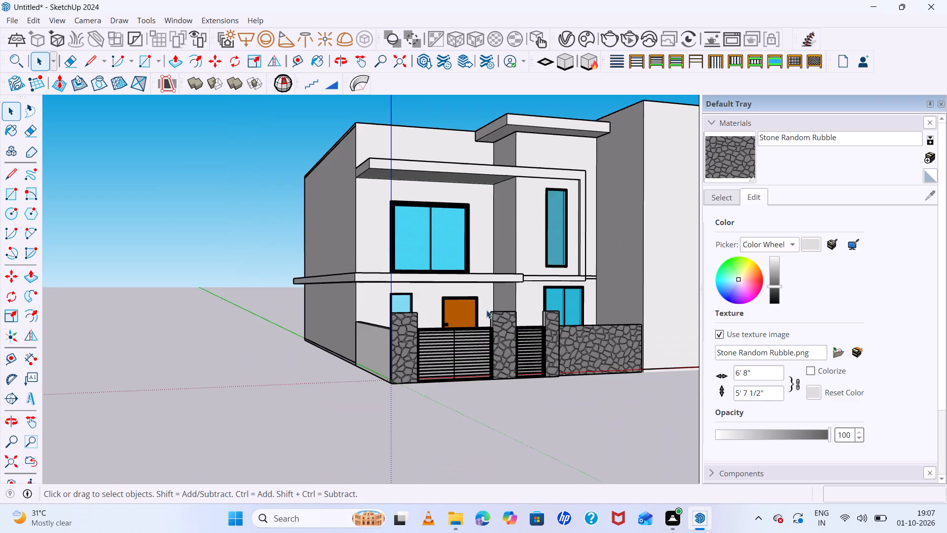
middle_click_drag(485, 309, 483, 351)
scroll(463, 309, "down", 7)
middle_click_drag(508, 336, 514, 349)
scroll(514, 349, "down", 1)
scroll(526, 306, "up", 12)
middle_click_drag(507, 298, 509, 281)
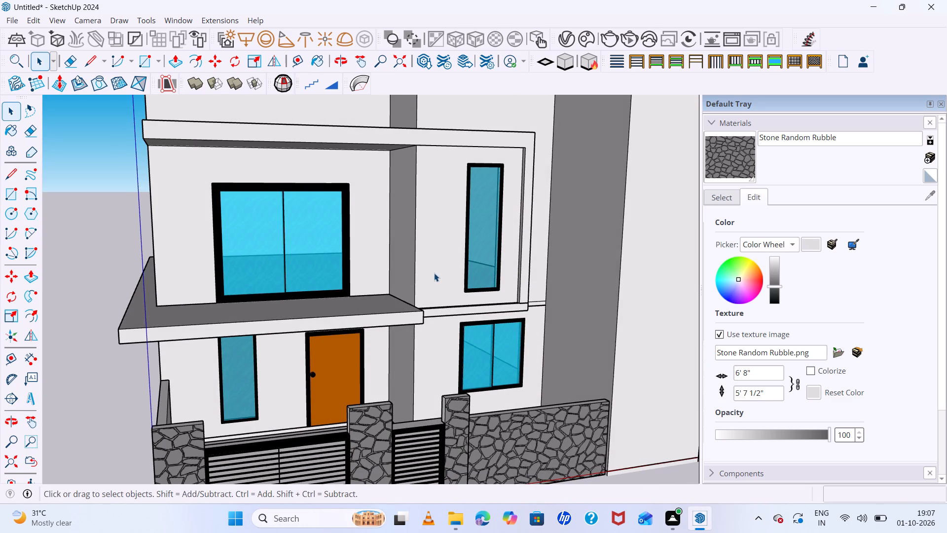
middle_click_drag(434, 270, 446, 280)
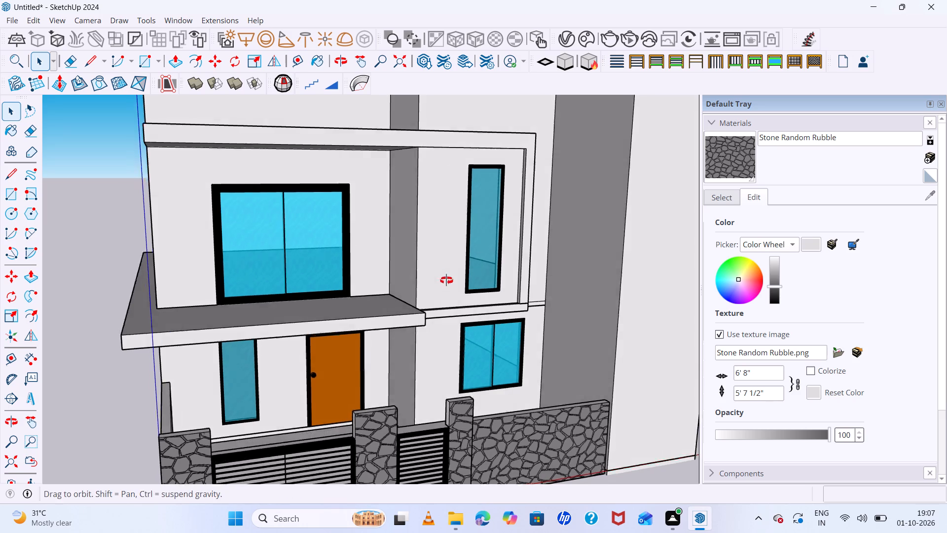
Offset the top face of the balcony slab above the front door inward by about 1' 5 1/4".
middle_click_drag(446, 280, 476, 335)
scroll(476, 335, "down", 1)
scroll(391, 321, "up", 7)
scroll(398, 296, "down", 11)
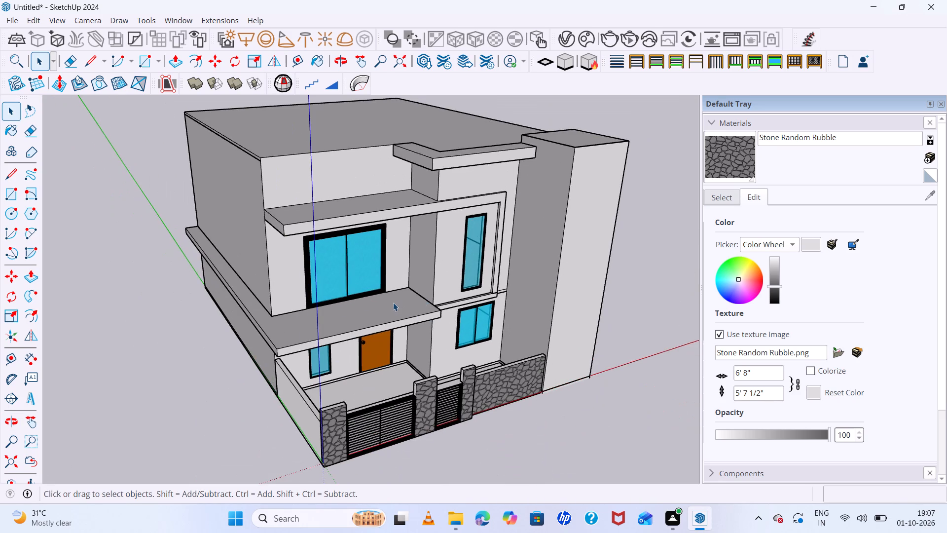
scroll(392, 302, "up", 5)
left_click(392, 301)
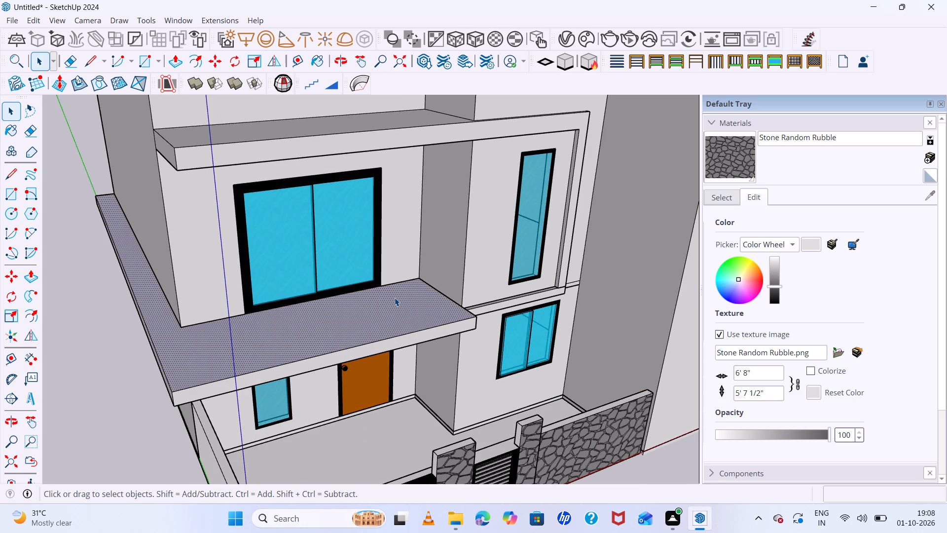
key("f")
left_click(420, 330)
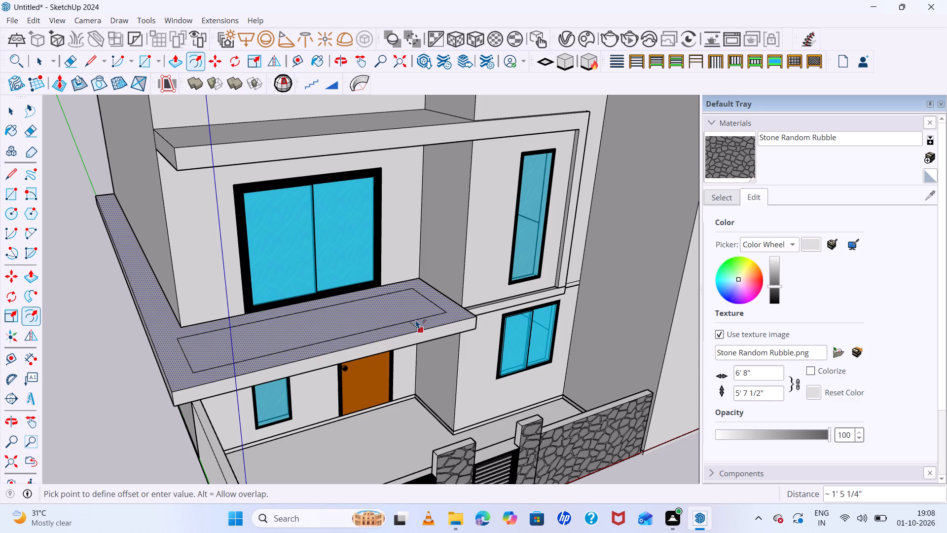
left_click(416, 320)
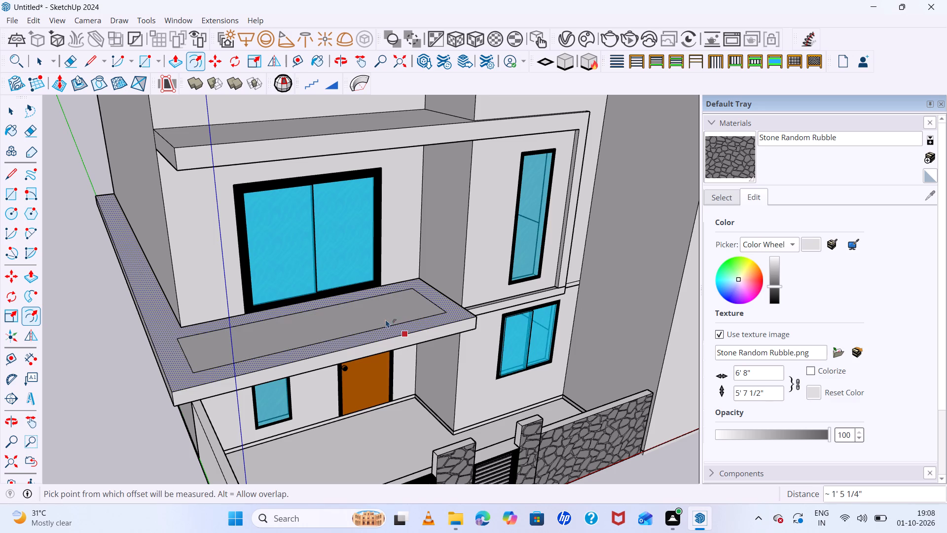
key("space")
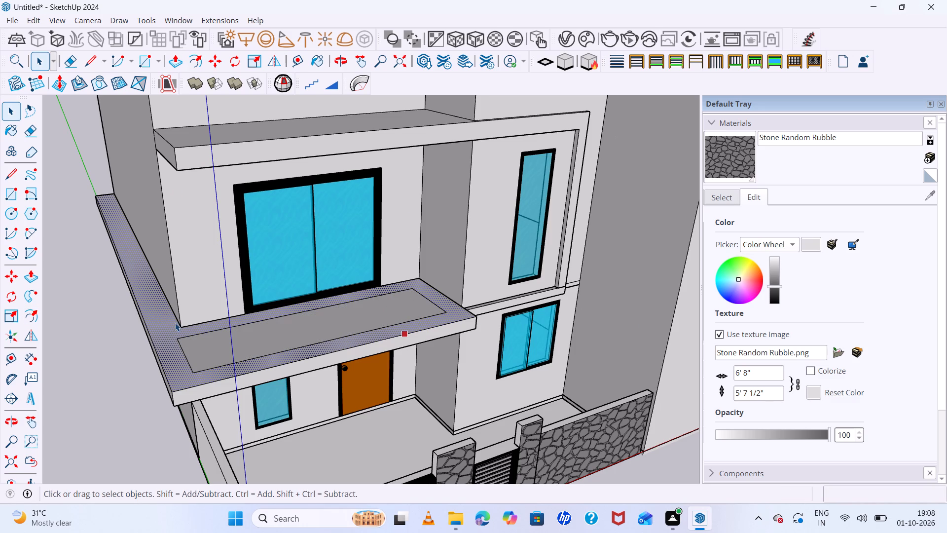
Draw a line across the balcony slab from the house wall corner to the slab's outer edge, continuing the front wall line.
scroll(175, 323, "up", 8)
scroll(222, 358, "up", 2)
key("l")
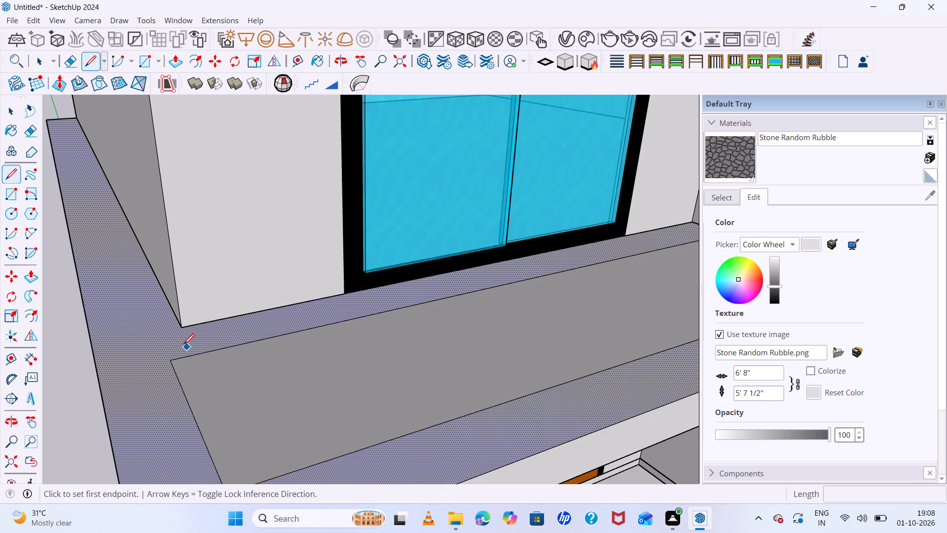
scroll(179, 332, "up", 4)
left_click(183, 325)
scroll(106, 335, "down", 5)
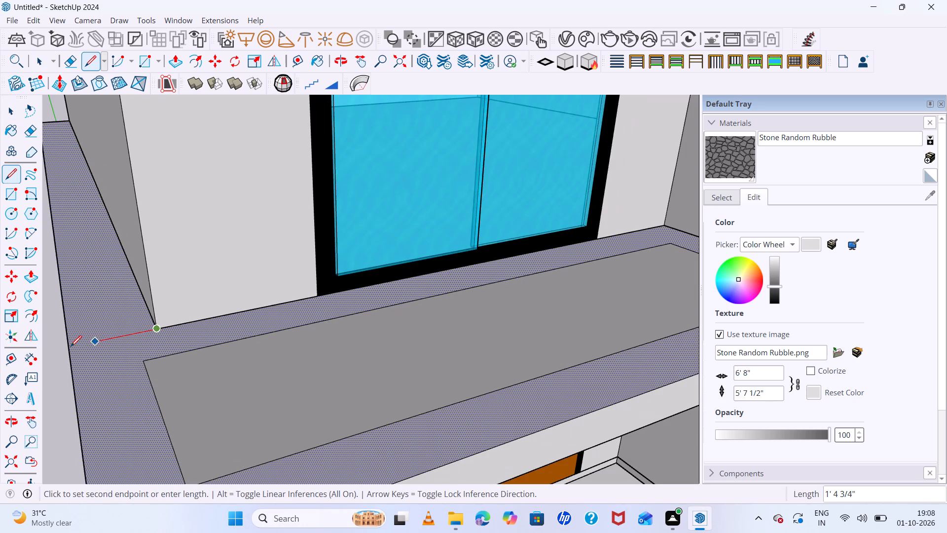
left_click(71, 348)
key("space")
left_click(126, 357)
Delete the first two segments of the slab's inner offset edge that run along the large window wall, starting from the outer corner.
scroll(218, 368, "down", 2)
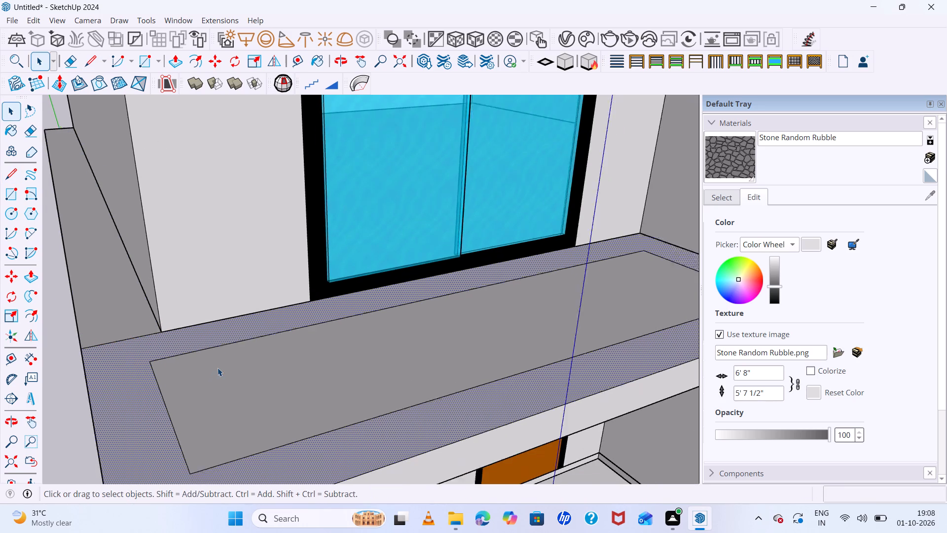
scroll(218, 368, "down", 1)
scroll(181, 364, "up", 4)
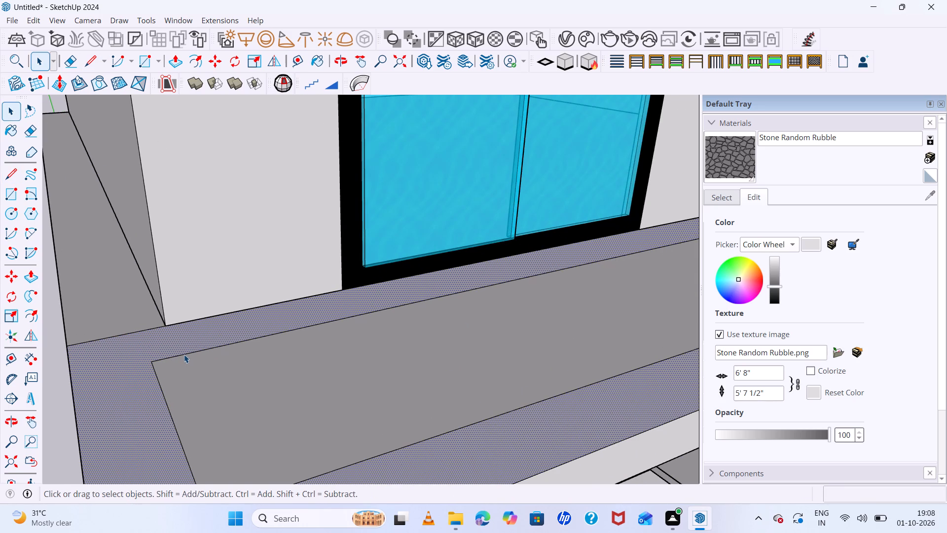
left_click(184, 354)
key("m")
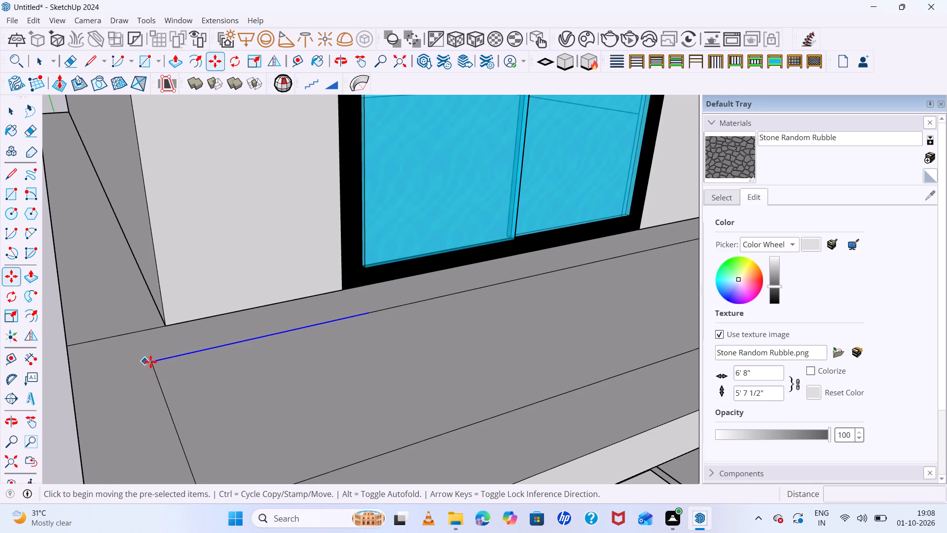
left_click_drag(151, 362, 150, 356)
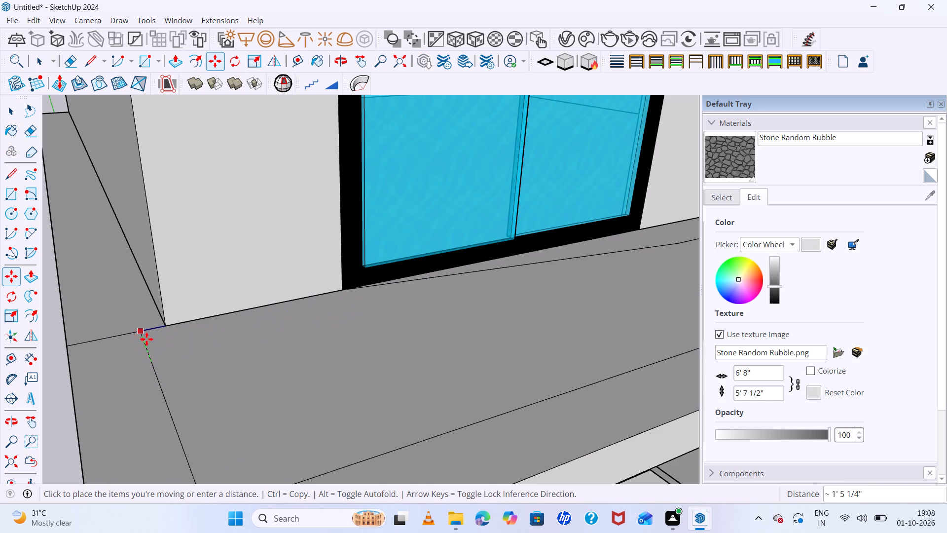
key("space")
key("space")
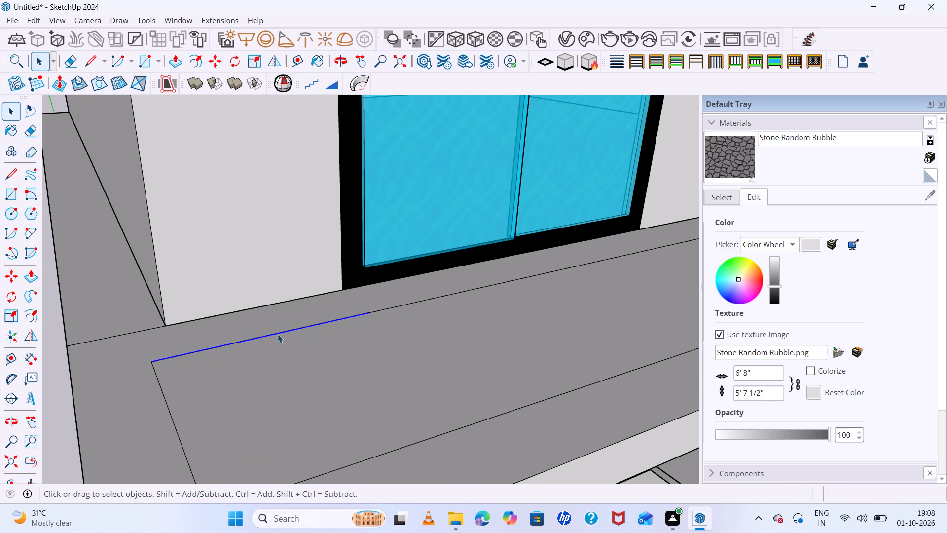
key("Delete")
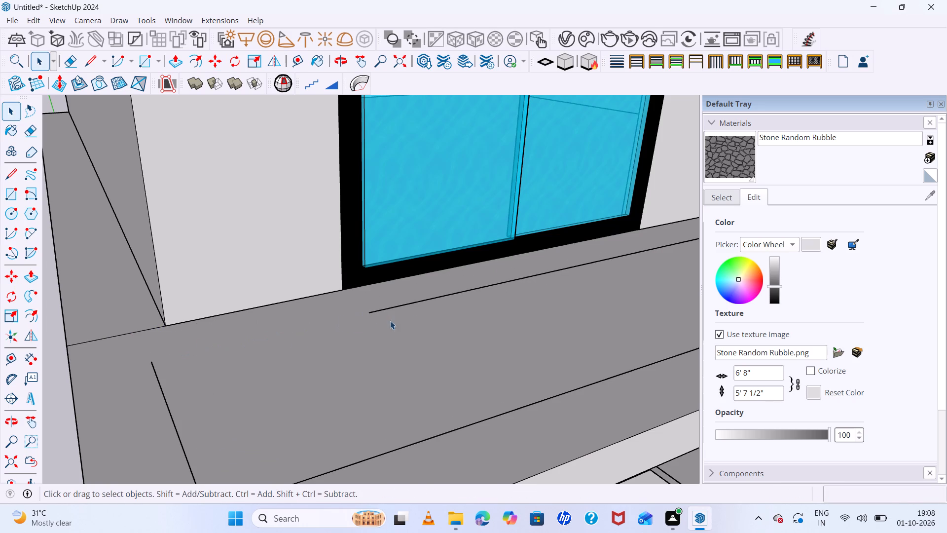
left_click(385, 309)
key("Delete")
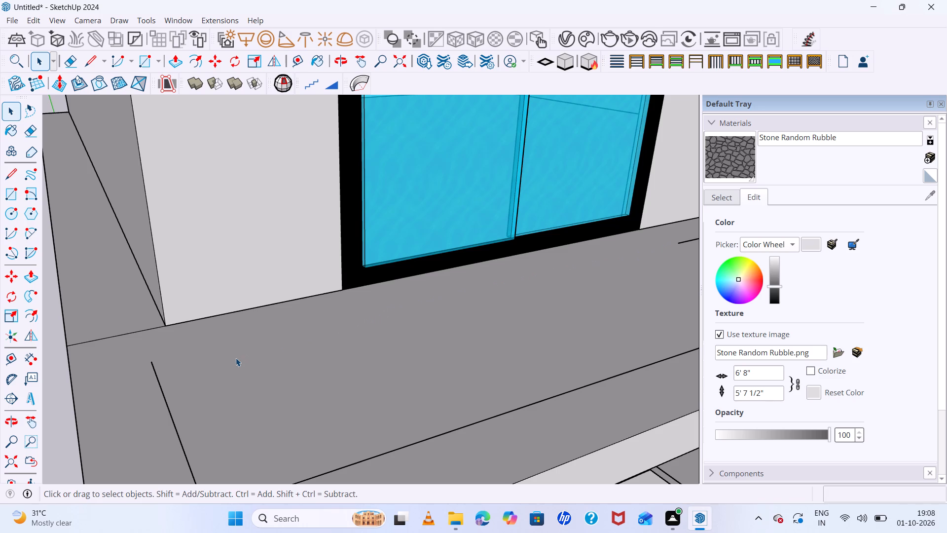
Draw a line extending the offset outline's outer side edge to the front wall line on the balcony slab.
key("l")
scroll(182, 343, "up", 3)
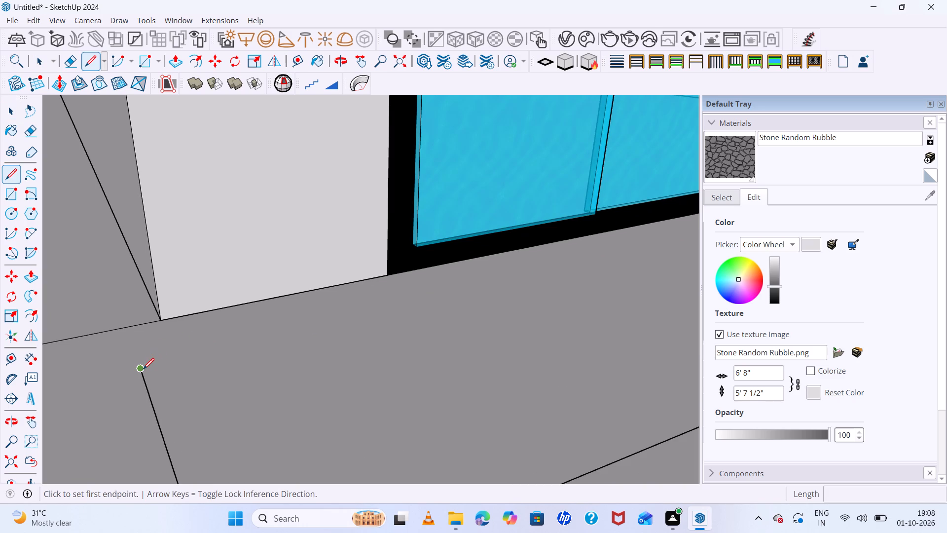
left_click(143, 369)
left_click(126, 330)
key("space")
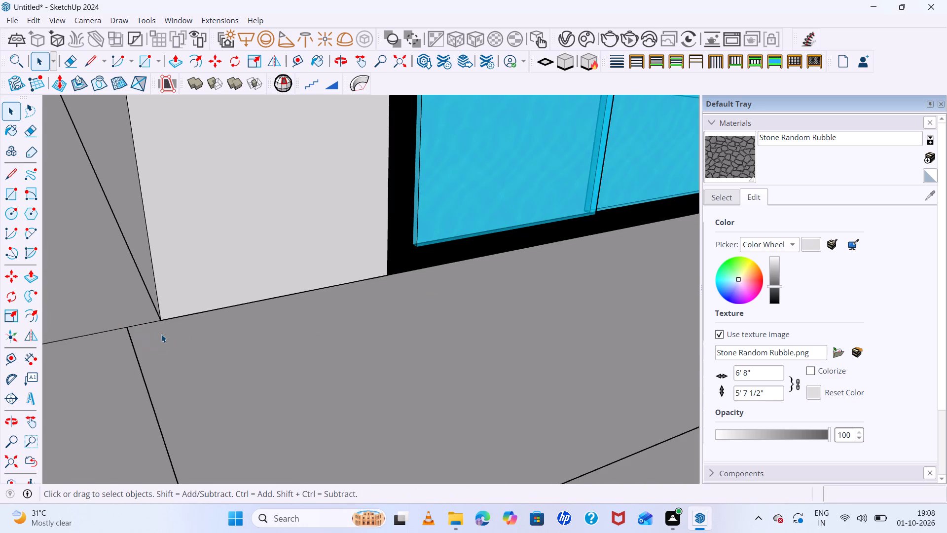
scroll(163, 337, "down", 6)
left_click(128, 385)
left_click(255, 376)
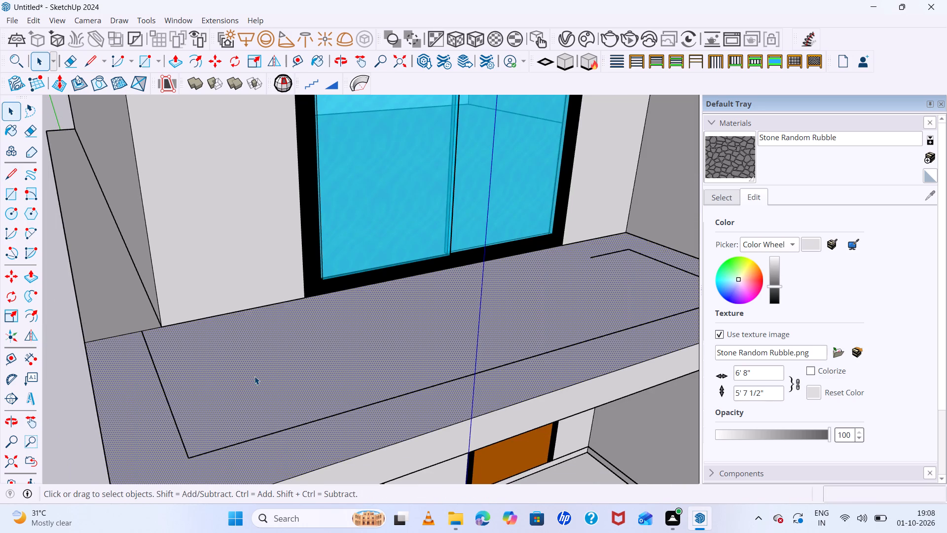
Draw a line extending the offset outline's opposite side edge to the base of the window wall, redrawing it to align with that edge.
scroll(255, 376, "down", 5)
scroll(608, 286, "up", 5)
scroll(479, 282, "up", 6)
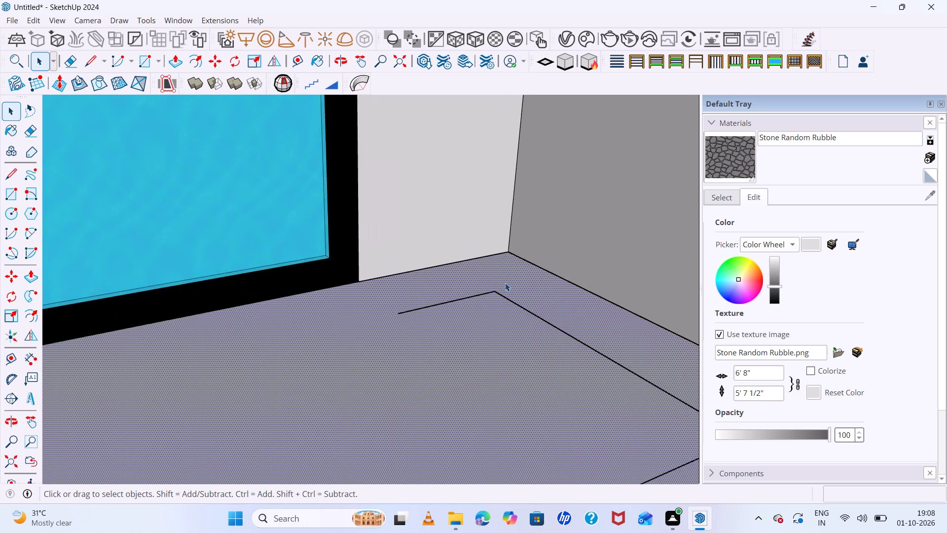
scroll(505, 283, "up", 6)
key("l")
scroll(485, 288, "up", 4)
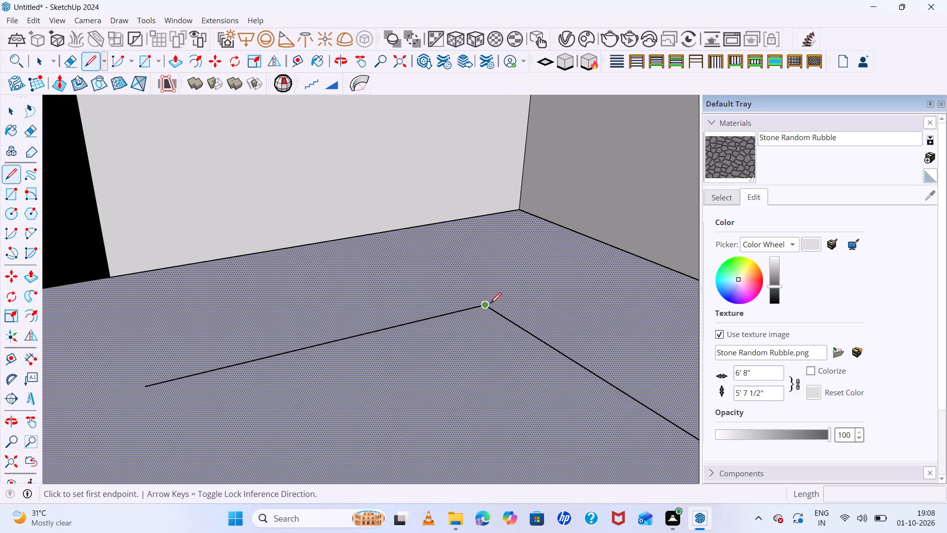
left_click(490, 305)
left_click(406, 230)
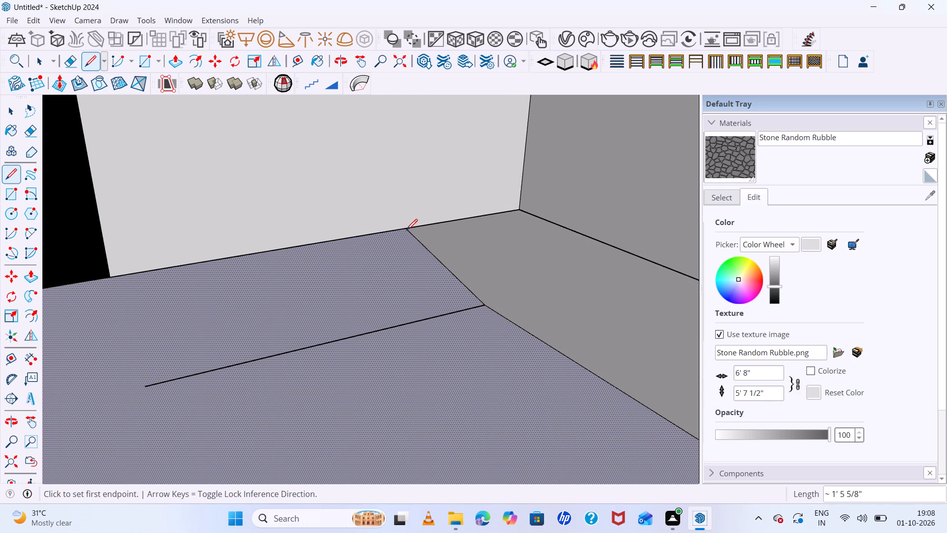
key("ctrl+z")
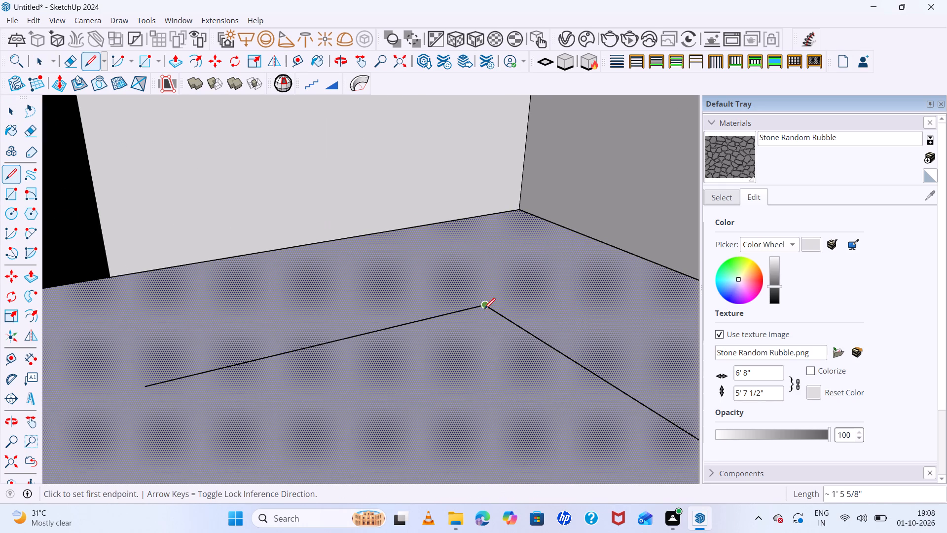
left_click(486, 306)
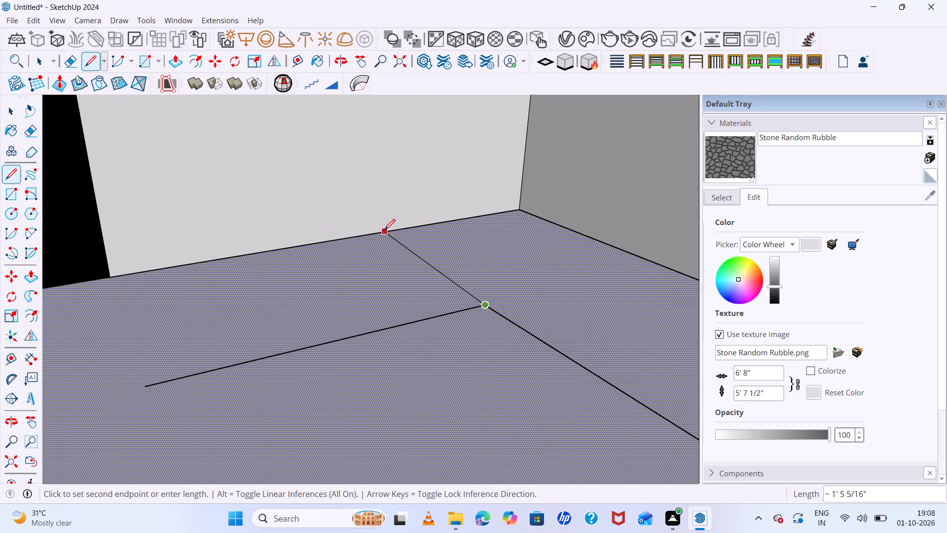
left_click(375, 233)
key("space")
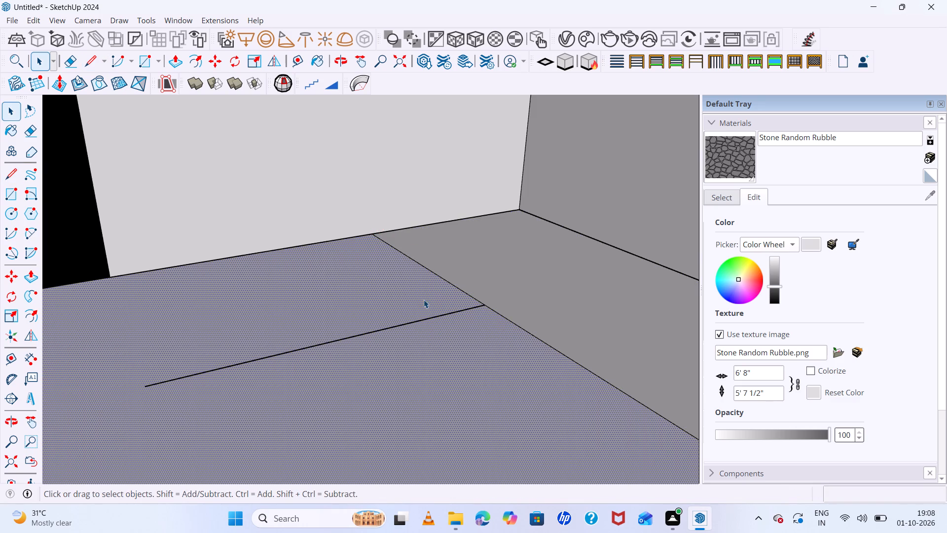
Delete the leftover offset segment running along the window wall on the balcony slab.
left_click(421, 318)
left_click(421, 322)
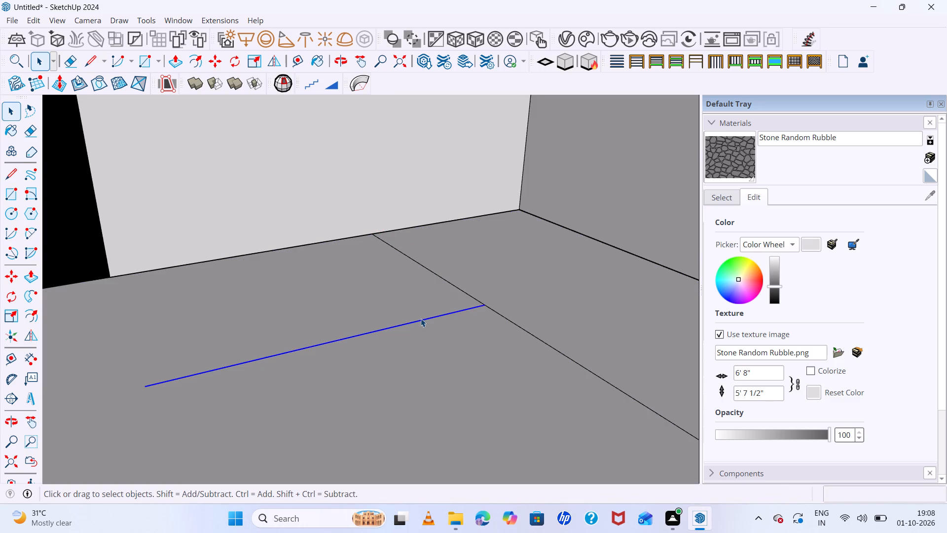
key("Delete")
Push/Pull the U-shaped border strip of the balcony slab up about 2' 2" as a parapet.
scroll(423, 317, "down", 20)
scroll(423, 317, "down", 10)
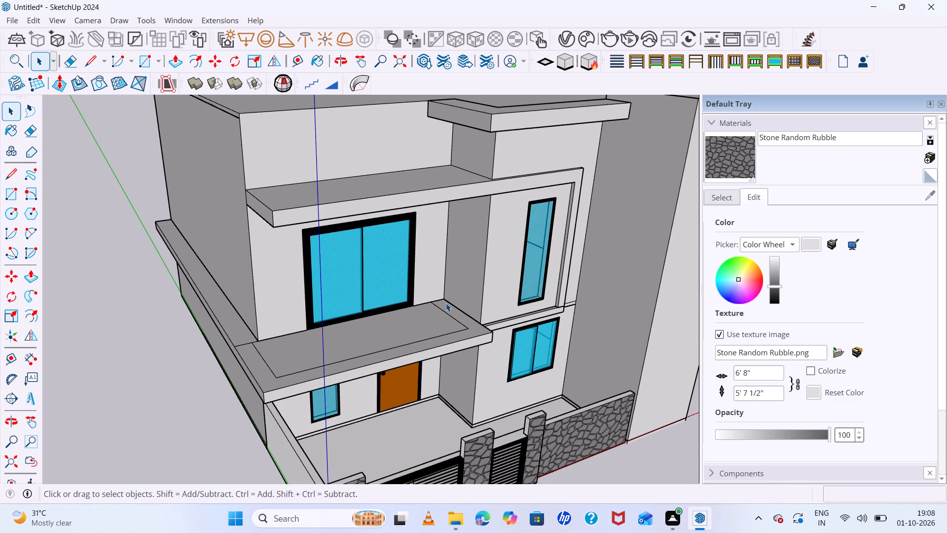
scroll(266, 357, "up", 5)
left_click(267, 379)
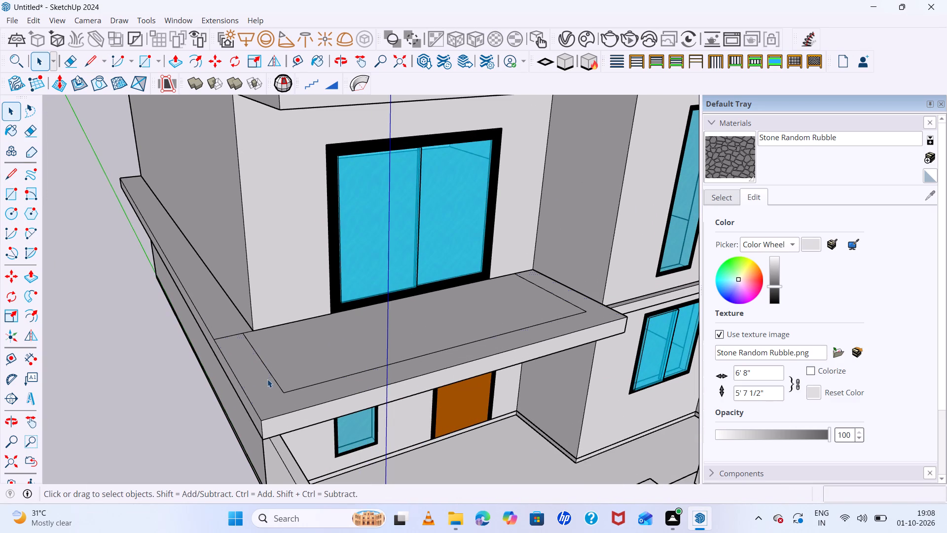
key("p")
left_click(276, 369)
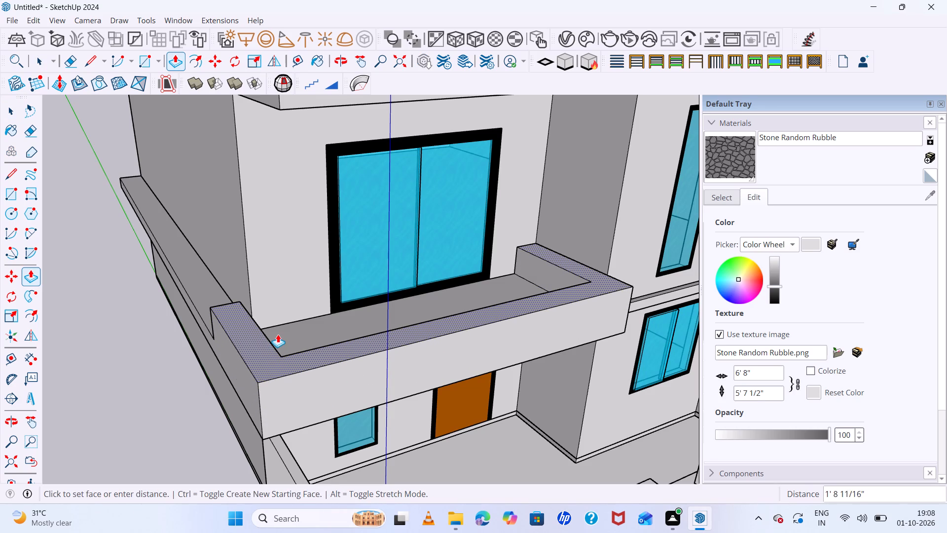
left_click(277, 326)
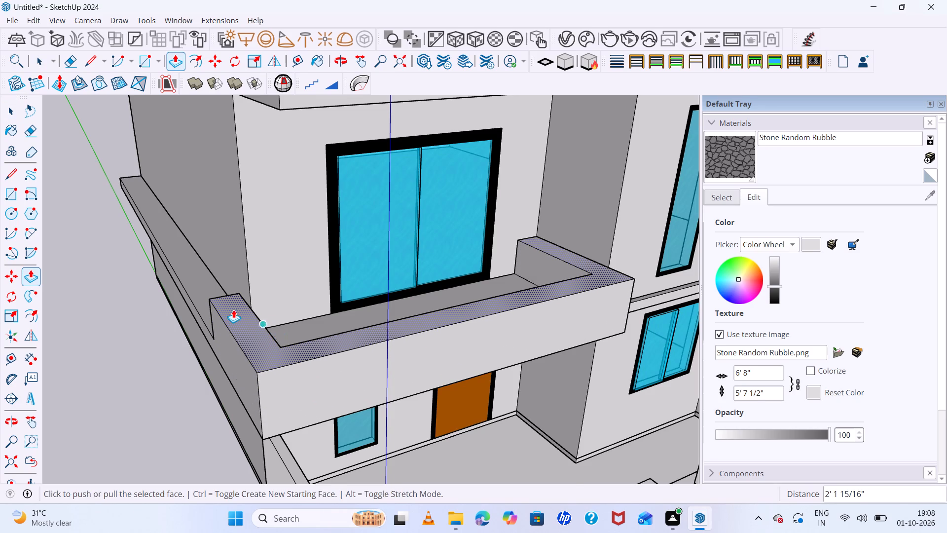
Examine the balcony parapet and house front from street level and from above.
scroll(233, 309, "down", 5)
scroll(272, 316, "up", 1)
middle_click_drag(288, 273, 299, 194)
scroll(299, 194, "up", 1)
middle_click_drag(421, 261, 314, 271)
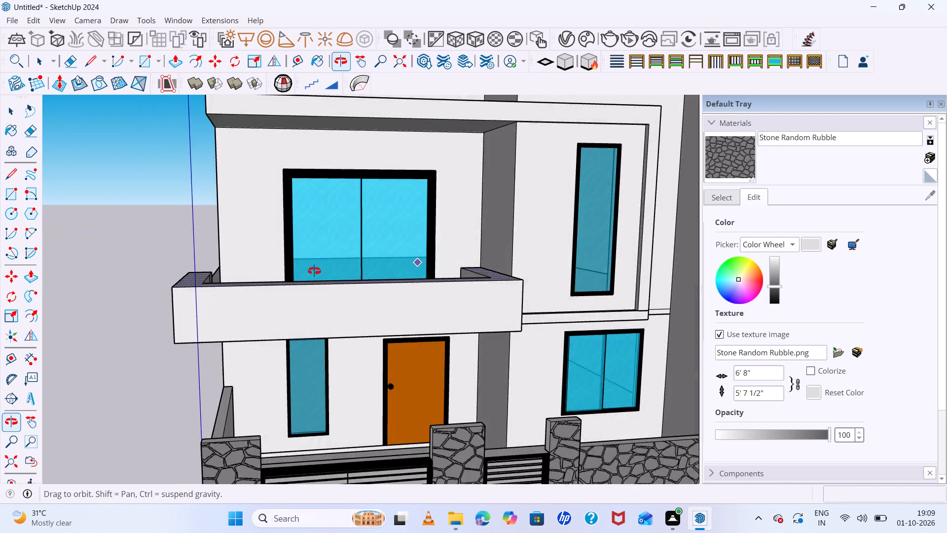
middle_click_drag(314, 271, 304, 283)
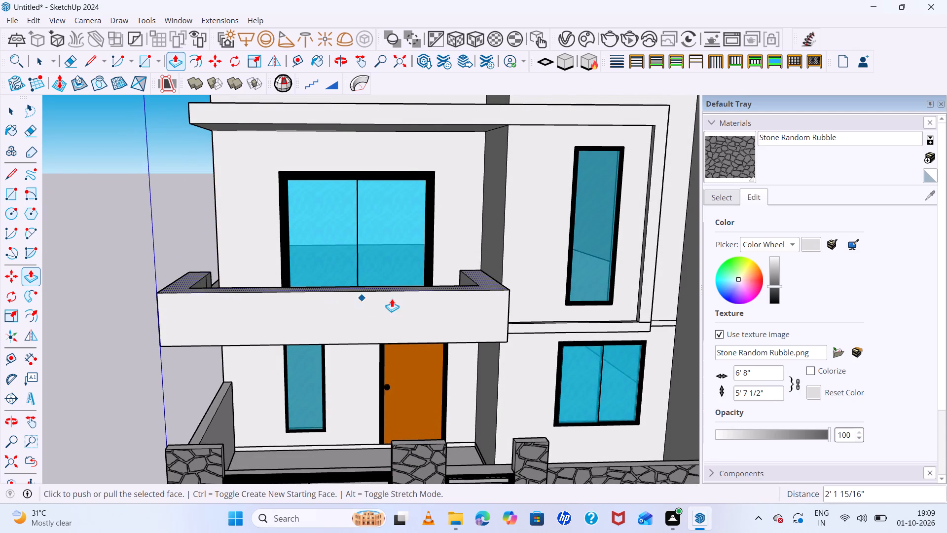
scroll(387, 276, "down", 6)
middle_click_drag(389, 275, 389, 291)
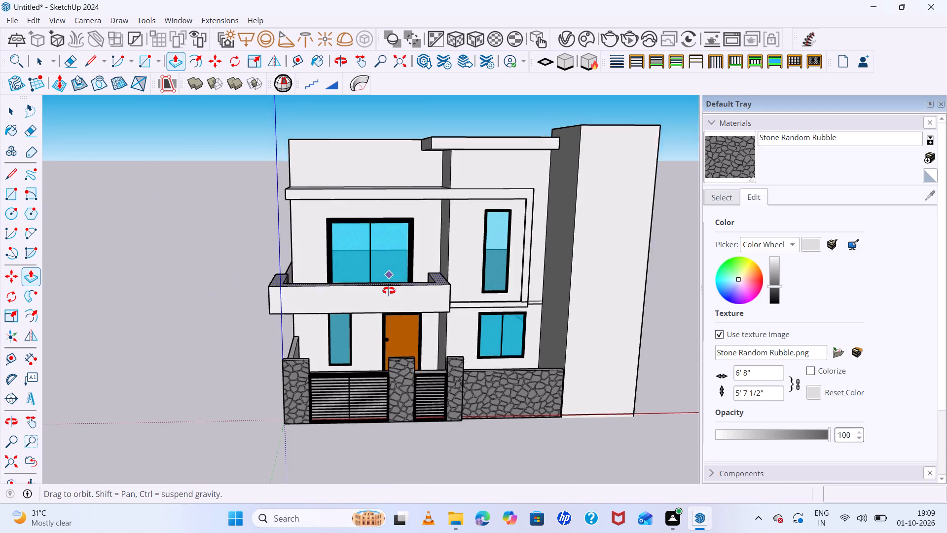
middle_click_drag(389, 291, 364, 344)
scroll(342, 261, "up", 8)
scroll(353, 238, "down", 6)
Offset the top face of the balcony parapet inward by about 6 5/16".
middle_click_drag(378, 271, 365, 332)
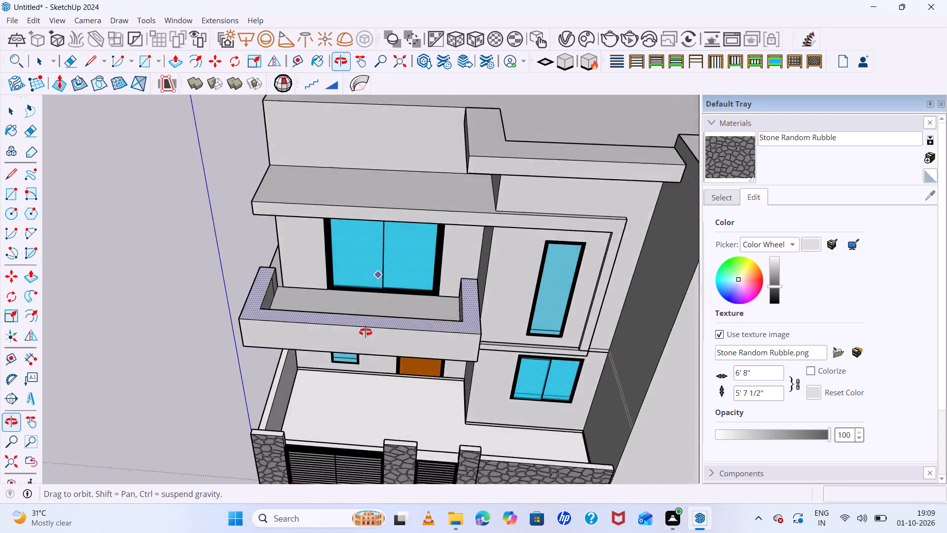
middle_click_drag(365, 332, 363, 376)
scroll(299, 309, "up", 7)
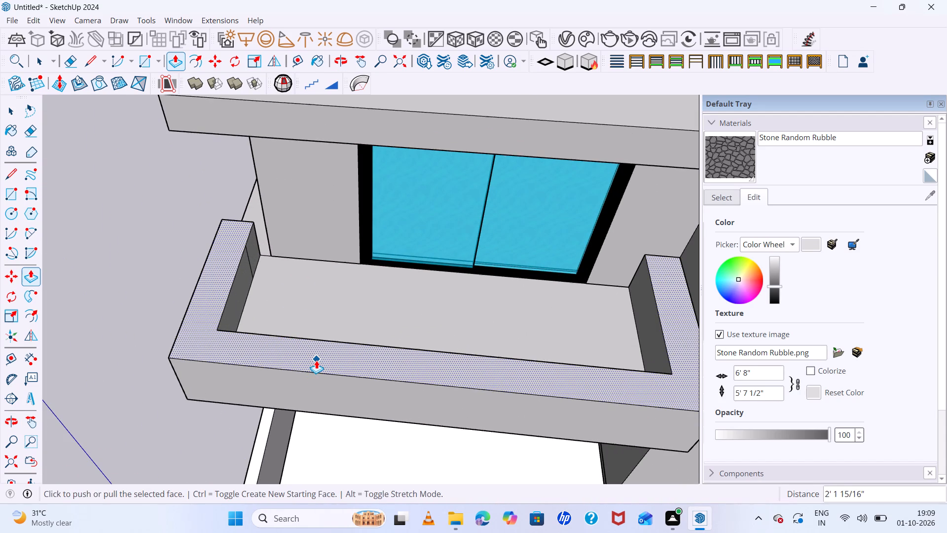
key("f")
left_click(300, 369)
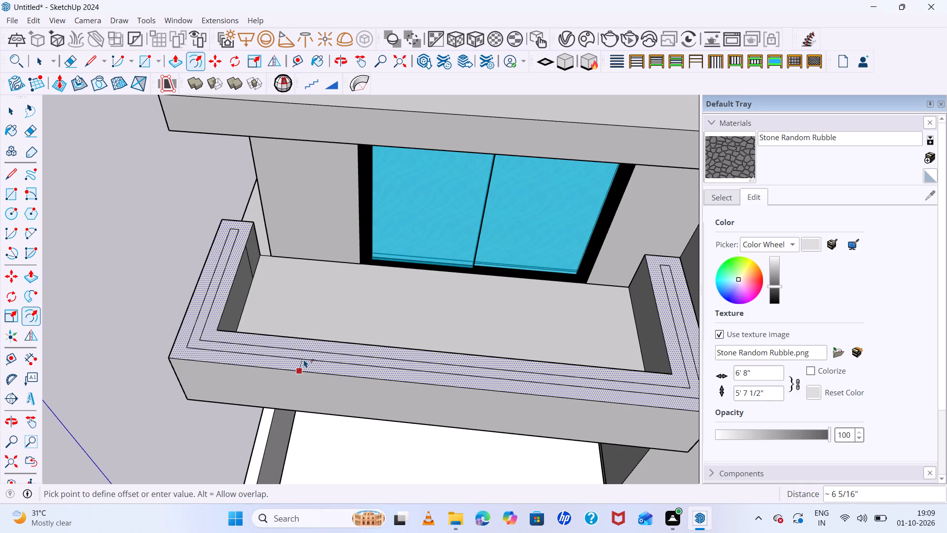
left_click(304, 359)
key("space")
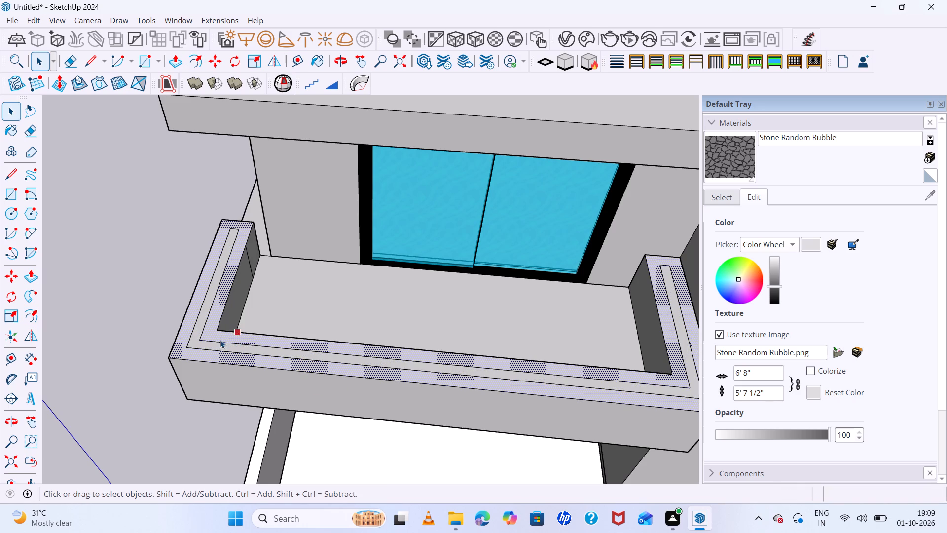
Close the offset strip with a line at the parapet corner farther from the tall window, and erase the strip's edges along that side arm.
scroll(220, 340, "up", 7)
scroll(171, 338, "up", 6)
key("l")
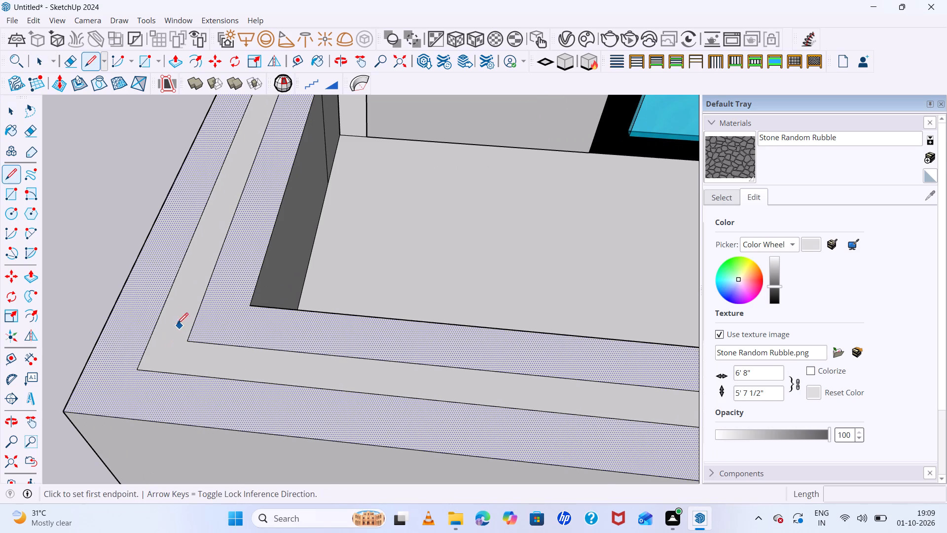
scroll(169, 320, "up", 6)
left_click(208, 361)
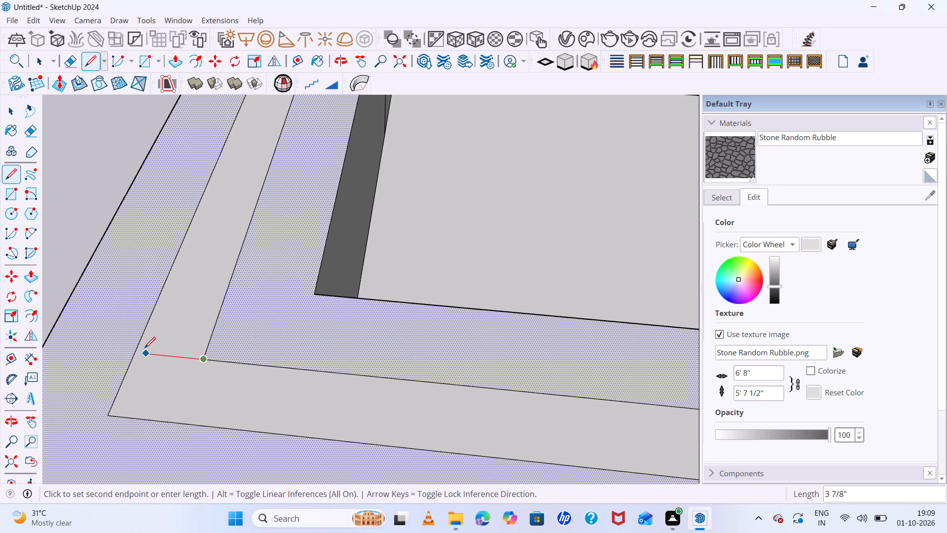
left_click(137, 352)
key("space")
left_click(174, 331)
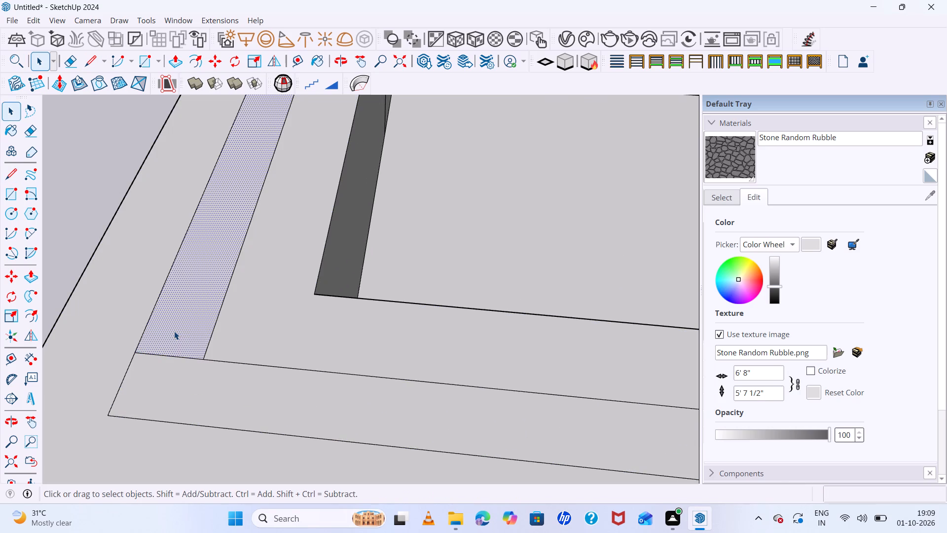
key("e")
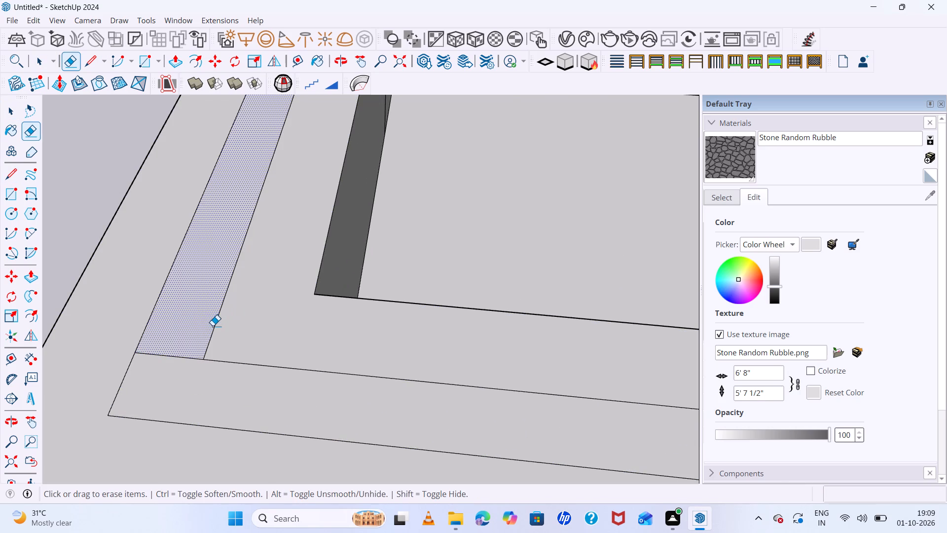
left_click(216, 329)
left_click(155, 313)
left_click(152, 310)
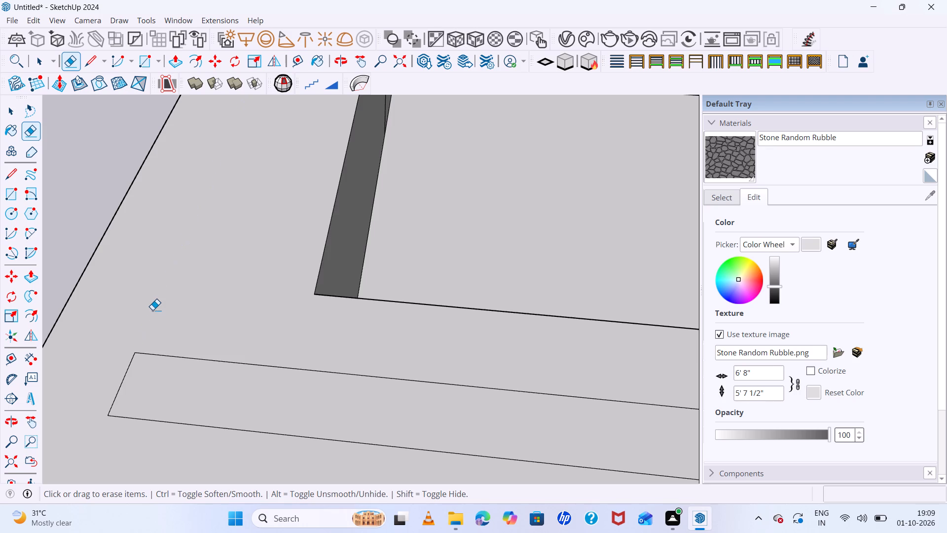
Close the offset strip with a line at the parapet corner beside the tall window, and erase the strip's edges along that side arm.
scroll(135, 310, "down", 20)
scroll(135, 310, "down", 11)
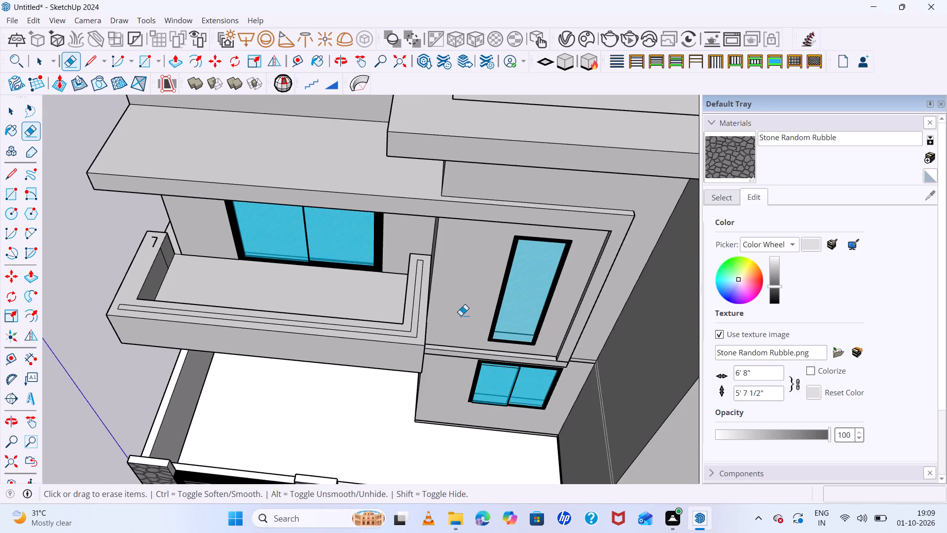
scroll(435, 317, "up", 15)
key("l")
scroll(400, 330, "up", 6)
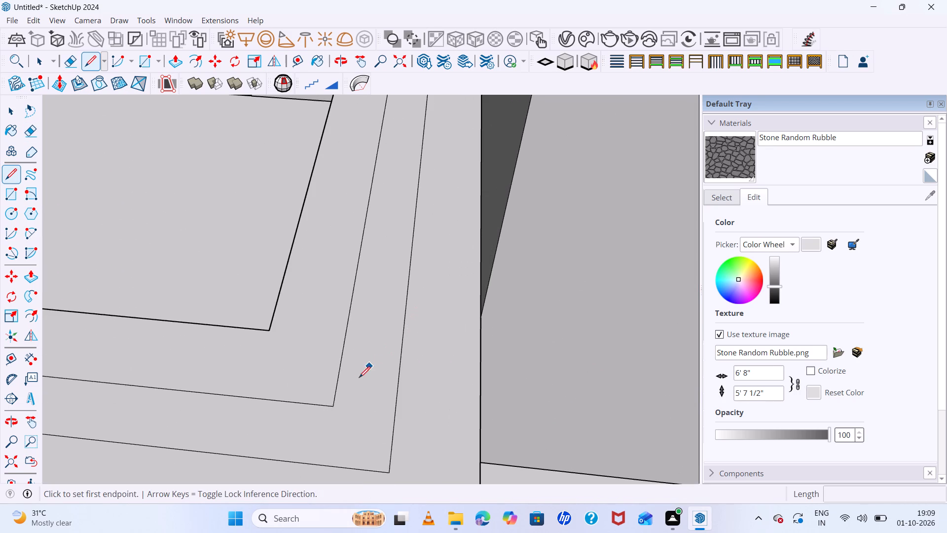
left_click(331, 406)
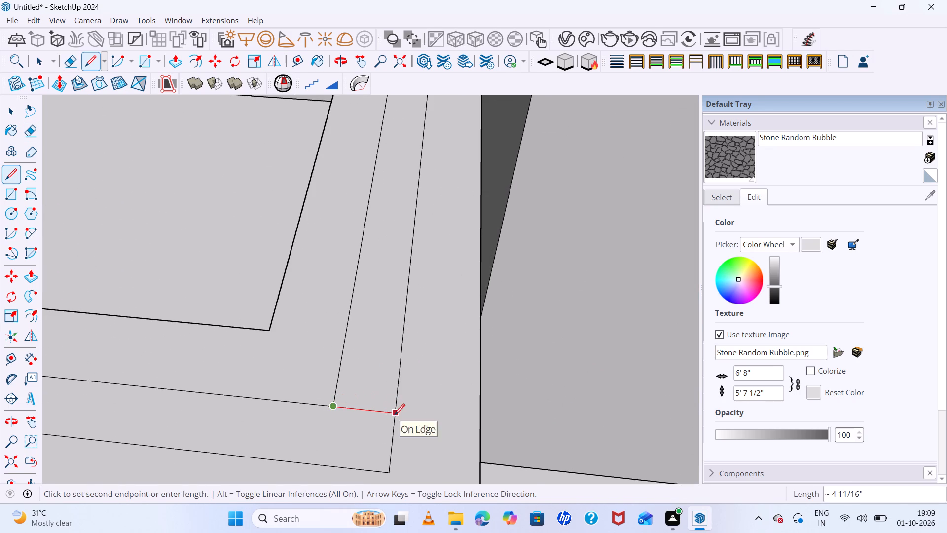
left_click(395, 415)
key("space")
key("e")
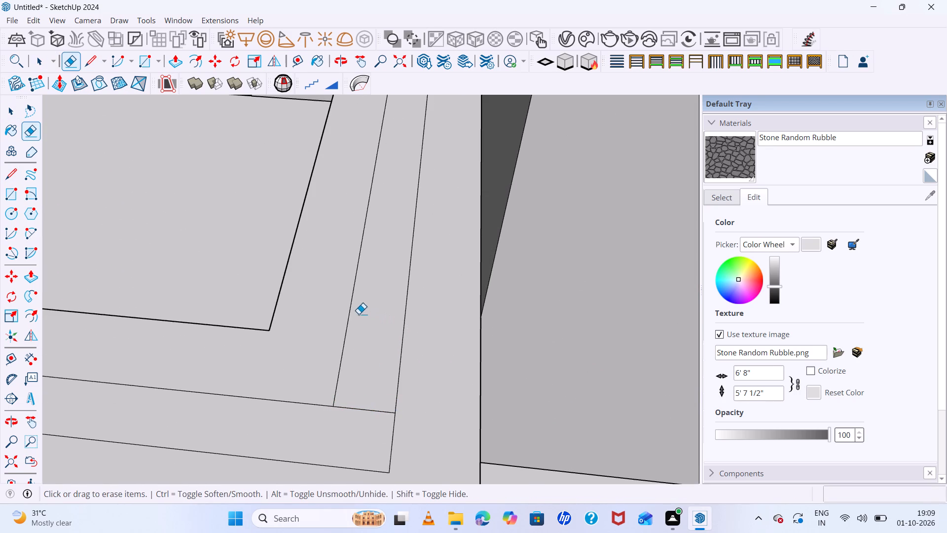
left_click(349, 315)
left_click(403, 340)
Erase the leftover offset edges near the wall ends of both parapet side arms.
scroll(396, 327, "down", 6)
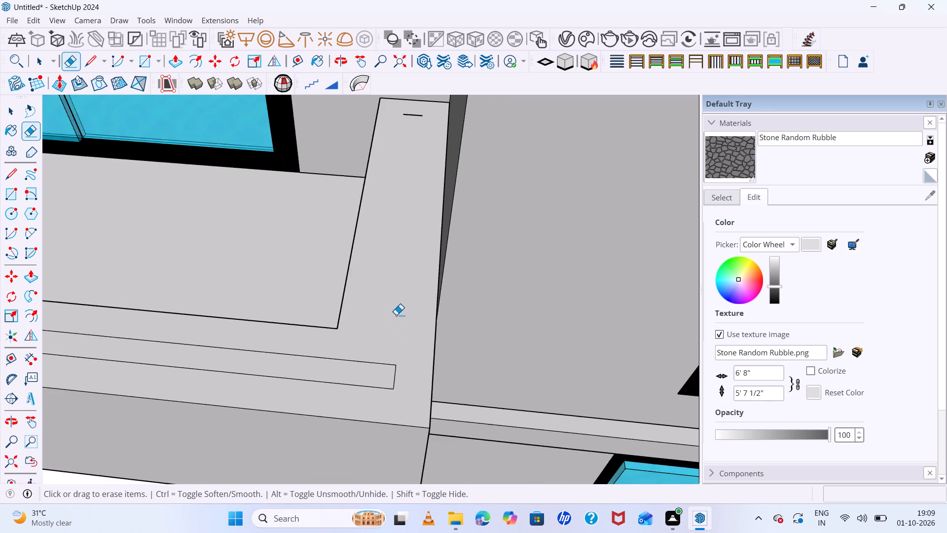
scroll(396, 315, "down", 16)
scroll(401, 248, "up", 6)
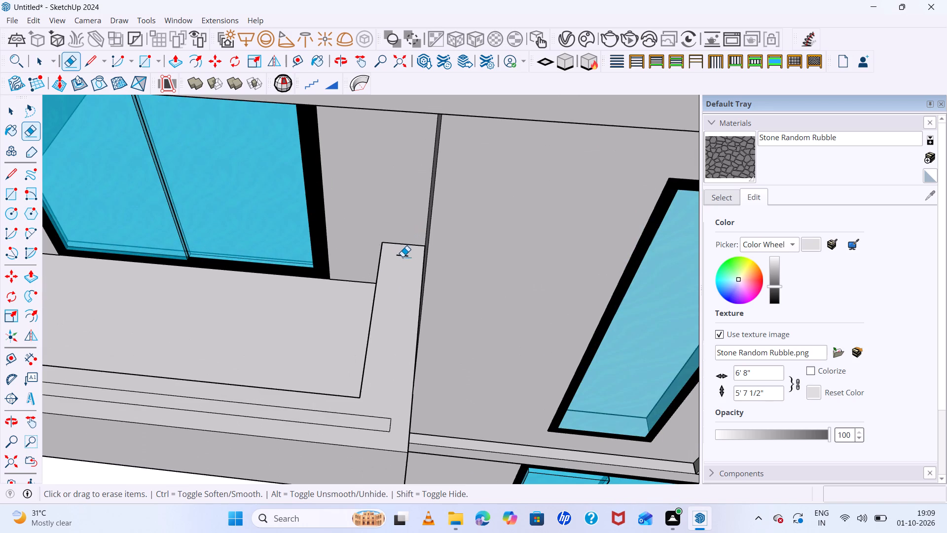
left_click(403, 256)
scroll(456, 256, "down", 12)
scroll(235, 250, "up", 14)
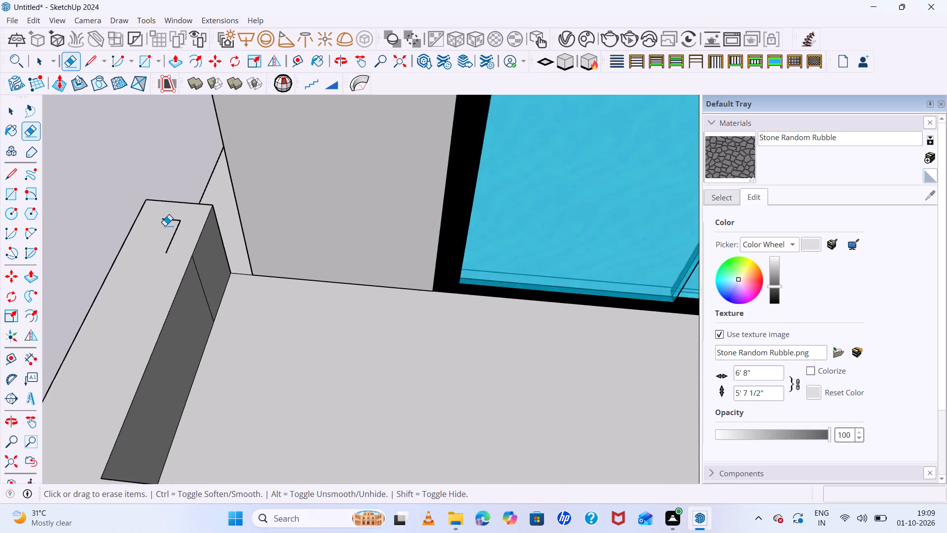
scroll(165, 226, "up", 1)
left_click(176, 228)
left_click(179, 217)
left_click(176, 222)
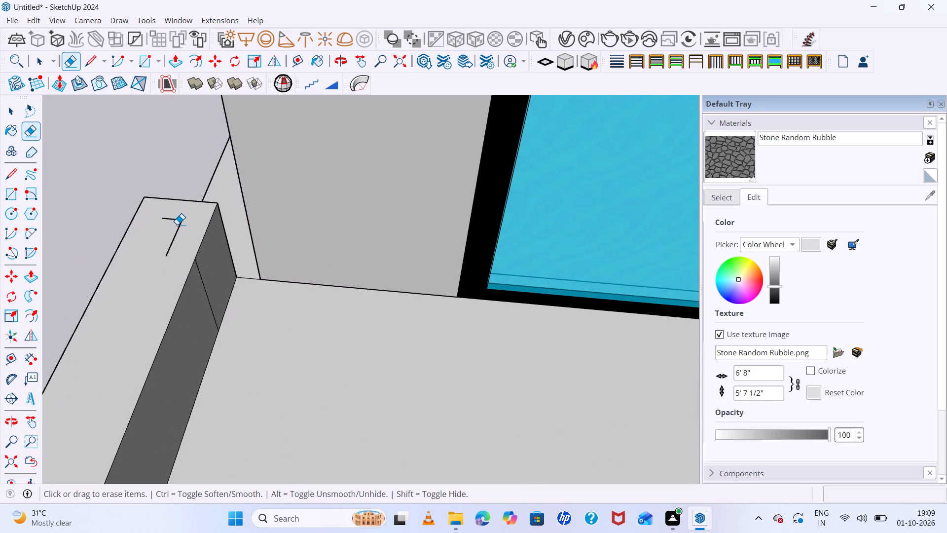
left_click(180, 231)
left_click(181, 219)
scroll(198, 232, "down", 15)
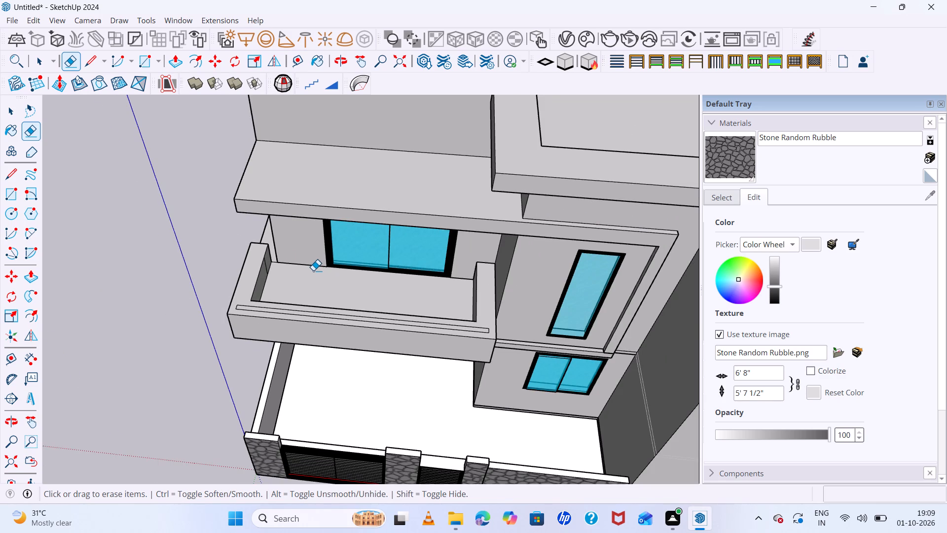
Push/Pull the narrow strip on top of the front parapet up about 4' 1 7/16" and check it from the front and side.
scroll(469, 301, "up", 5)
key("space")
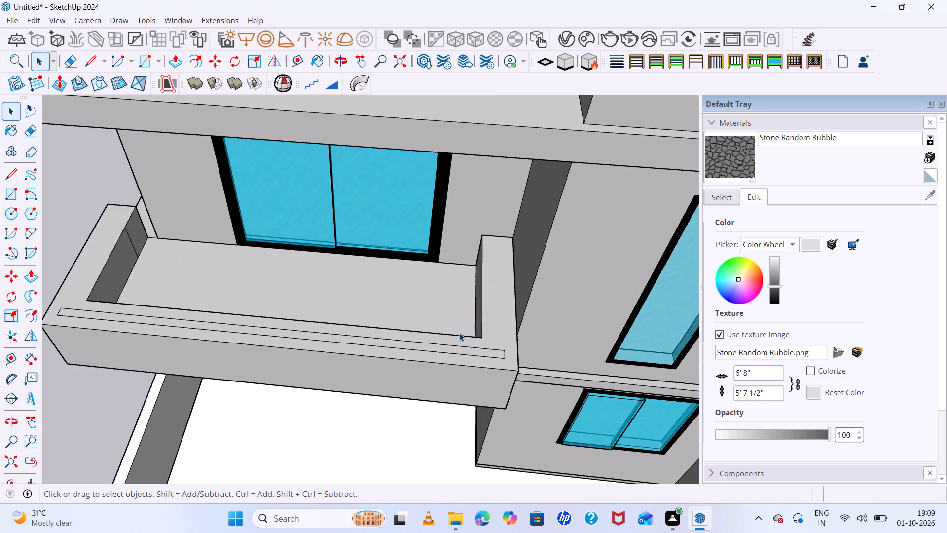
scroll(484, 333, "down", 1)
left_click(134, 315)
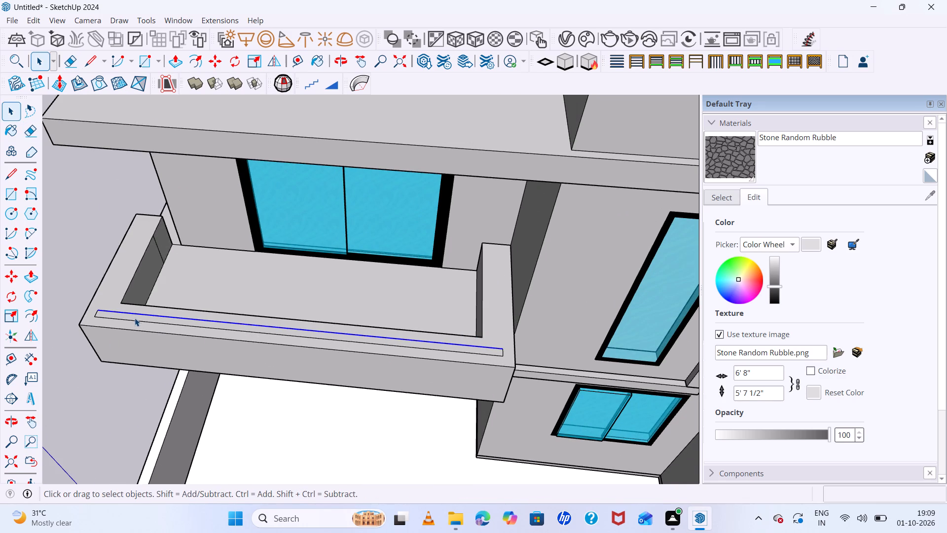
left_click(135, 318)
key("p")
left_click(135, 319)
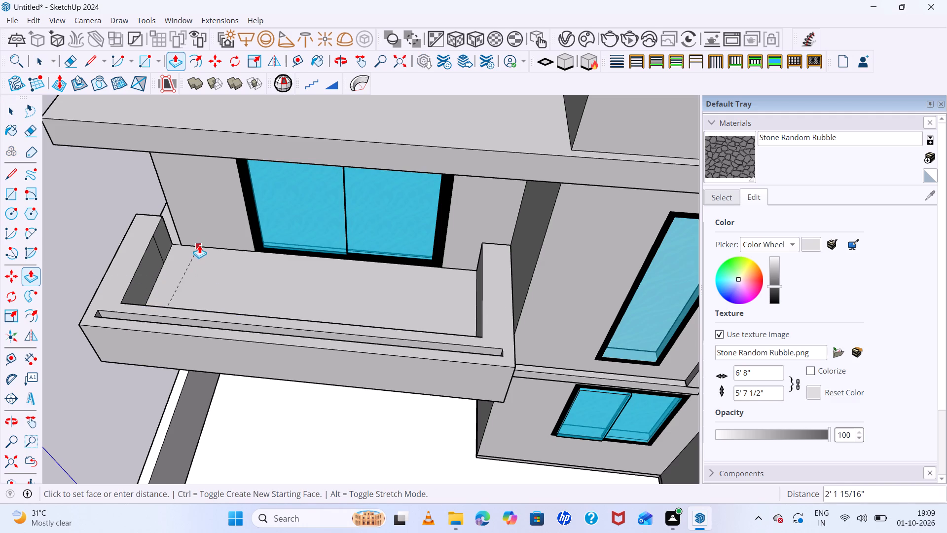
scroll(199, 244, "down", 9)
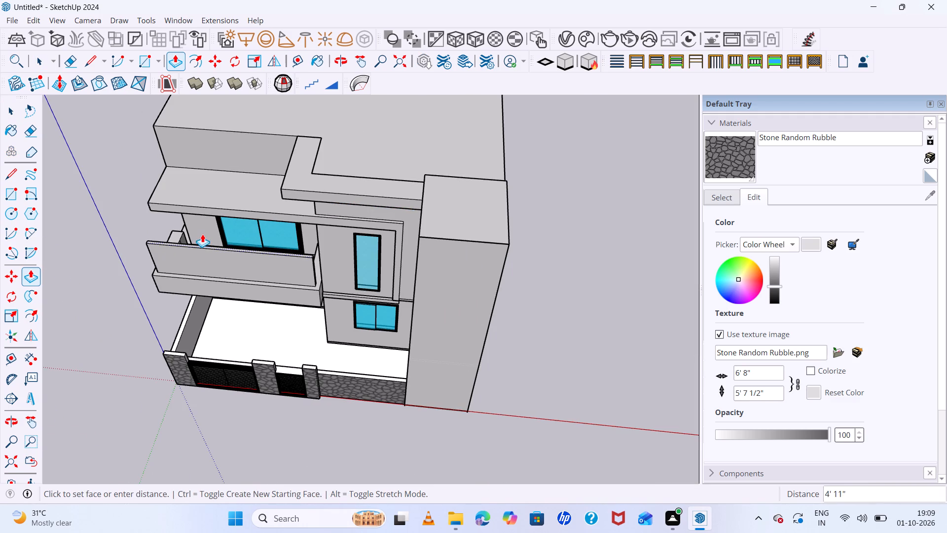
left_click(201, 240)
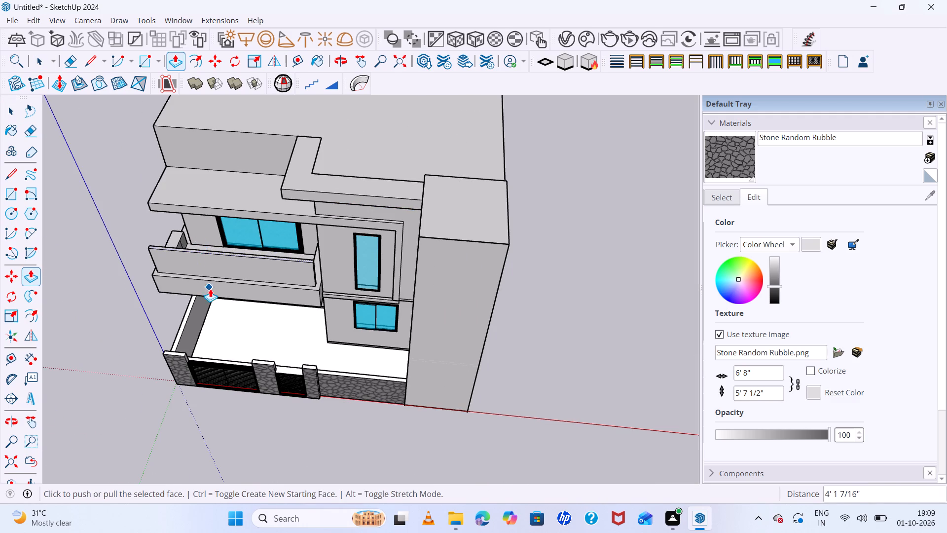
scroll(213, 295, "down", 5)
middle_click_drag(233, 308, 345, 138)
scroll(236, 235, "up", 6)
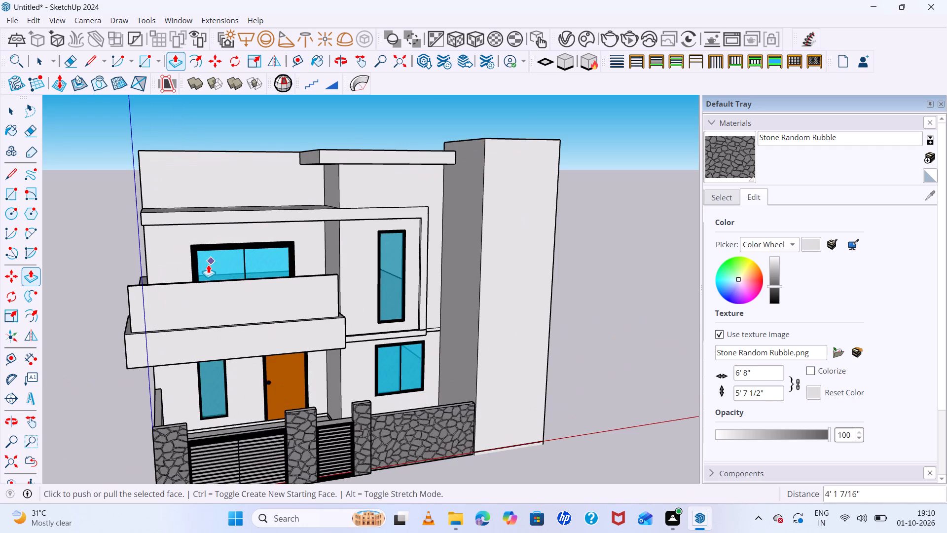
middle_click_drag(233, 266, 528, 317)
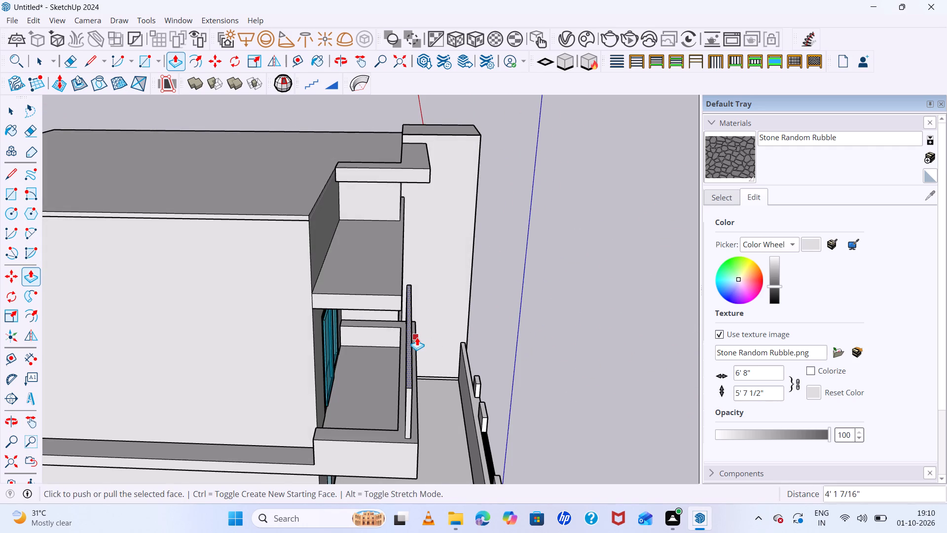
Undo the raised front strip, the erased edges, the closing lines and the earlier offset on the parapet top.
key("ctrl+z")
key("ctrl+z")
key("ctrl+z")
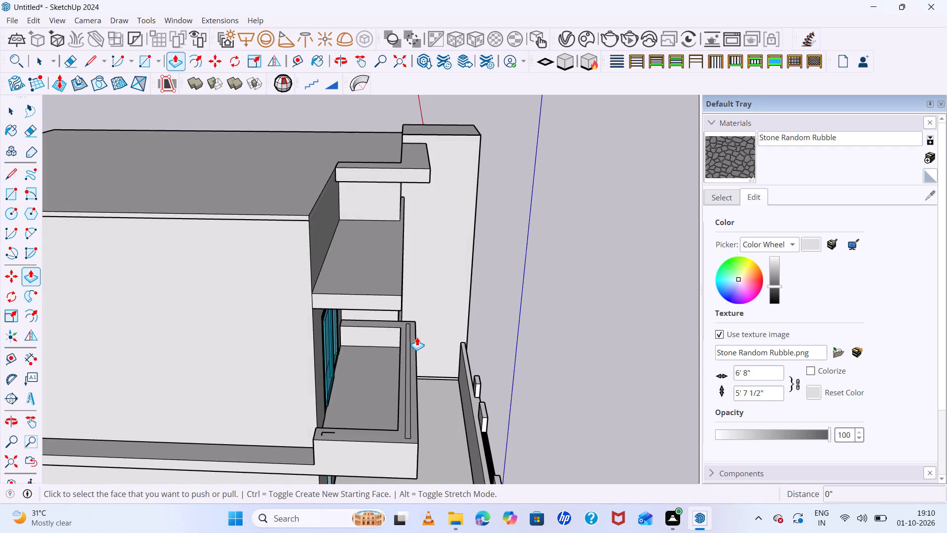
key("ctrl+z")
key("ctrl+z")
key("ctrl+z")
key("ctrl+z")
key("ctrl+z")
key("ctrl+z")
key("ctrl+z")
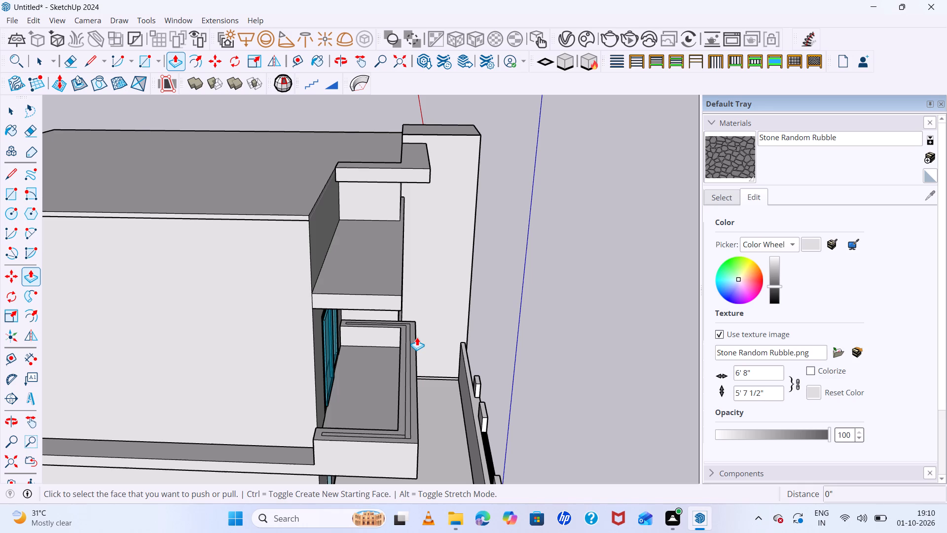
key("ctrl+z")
Offset the U-shaped top face of the balcony parapet inward by about 7 3/8".
key("space")
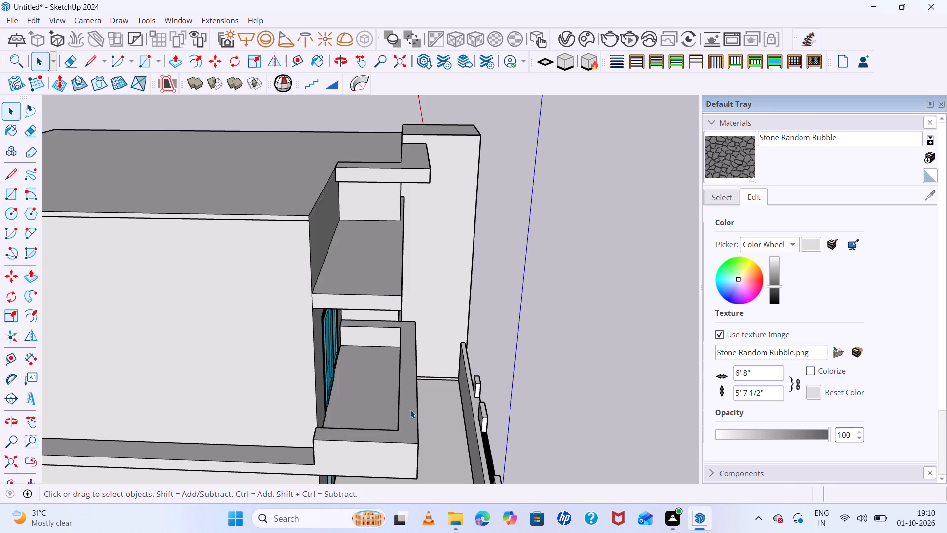
left_click(410, 415)
key("f")
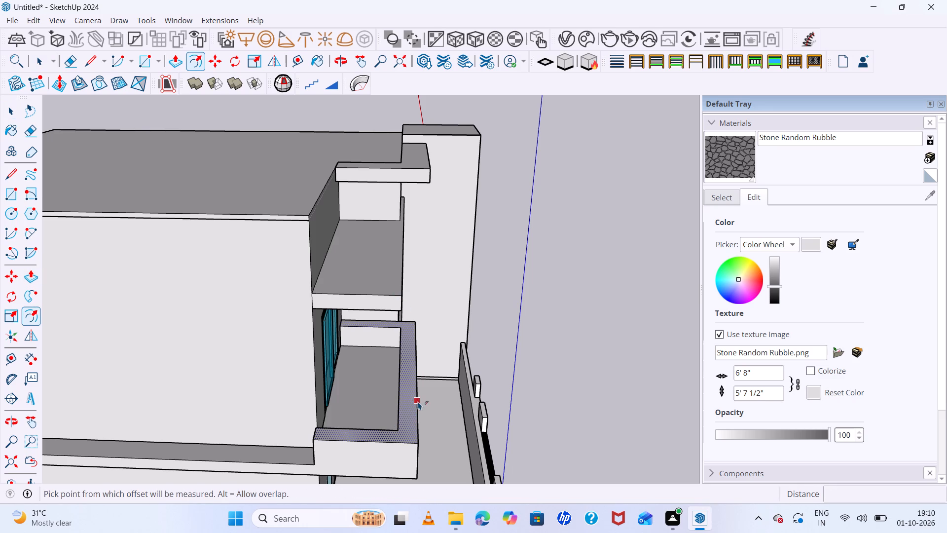
scroll(414, 403, "up", 6)
left_click(419, 391)
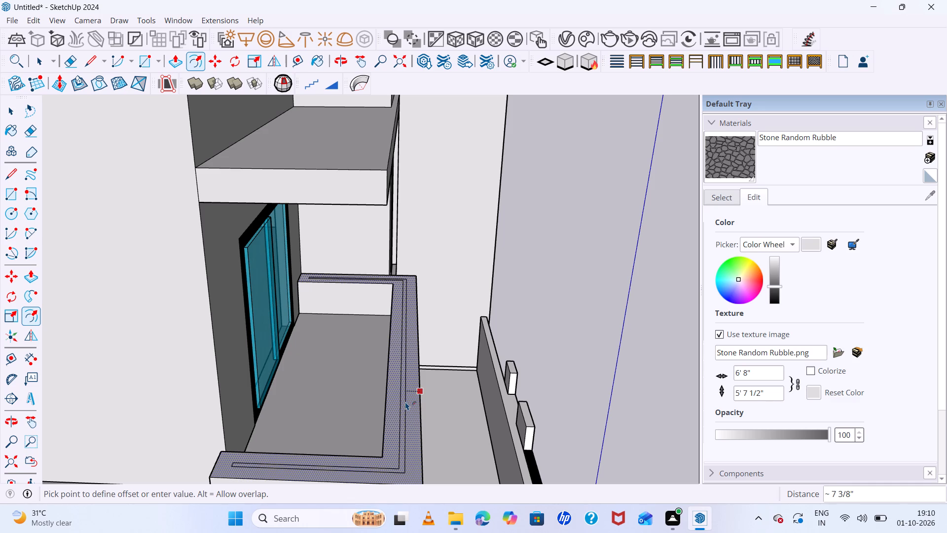
left_click(405, 402)
key("space")
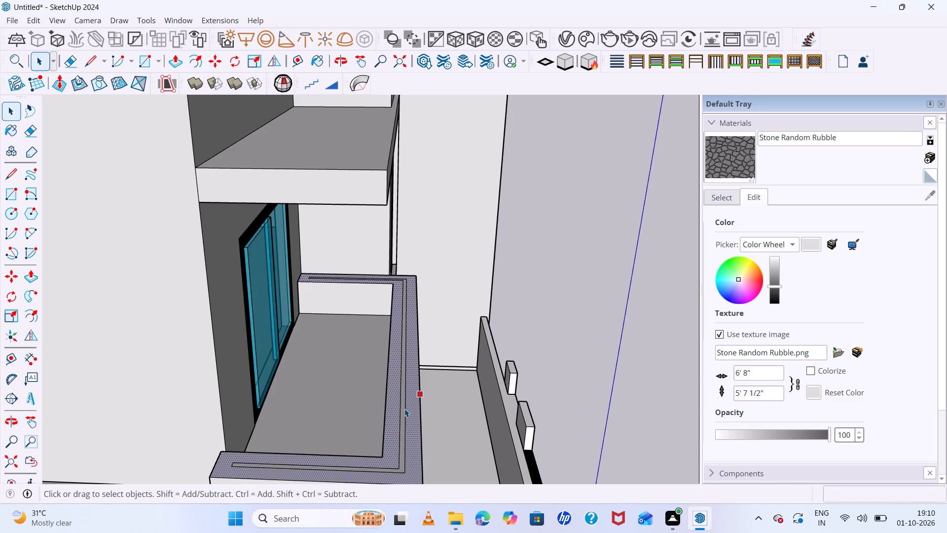
Push/Pull the thin U-shaped strip on the parapet top up a little over 2' 4" as a continuous railing panel.
left_click(402, 416)
key("p")
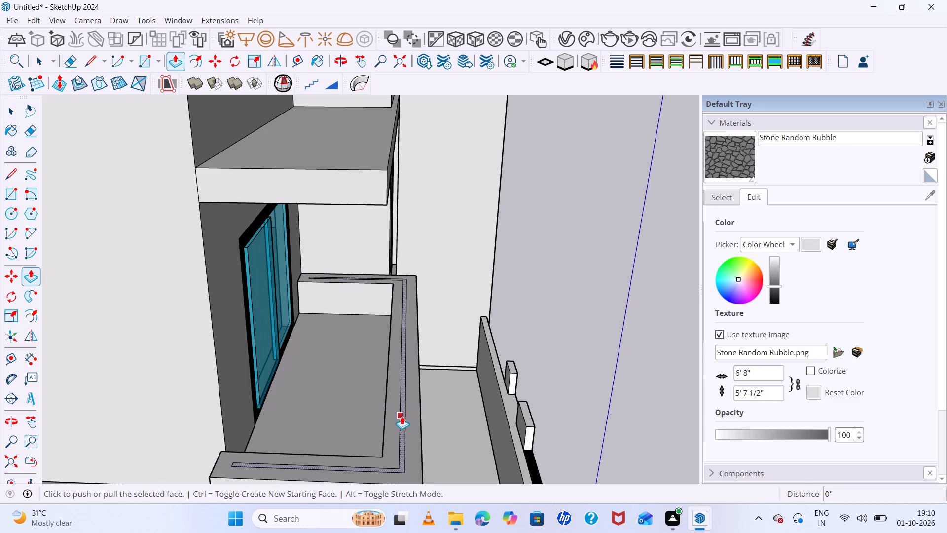
left_click(402, 416)
scroll(406, 405, "up", 5)
middle_click_drag(404, 412, 402, 364)
middle_click_drag(402, 361, 406, 332)
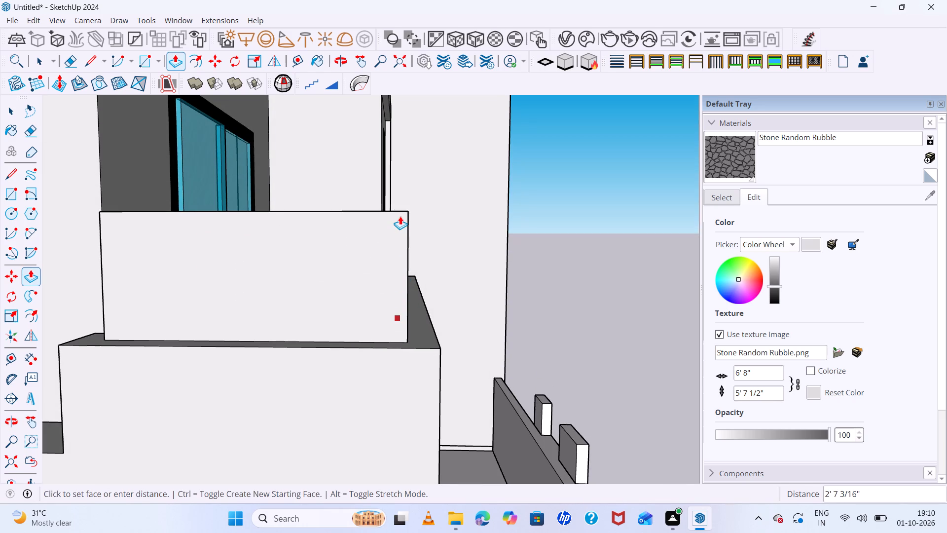
middle_click_drag(400, 216, 266, 243)
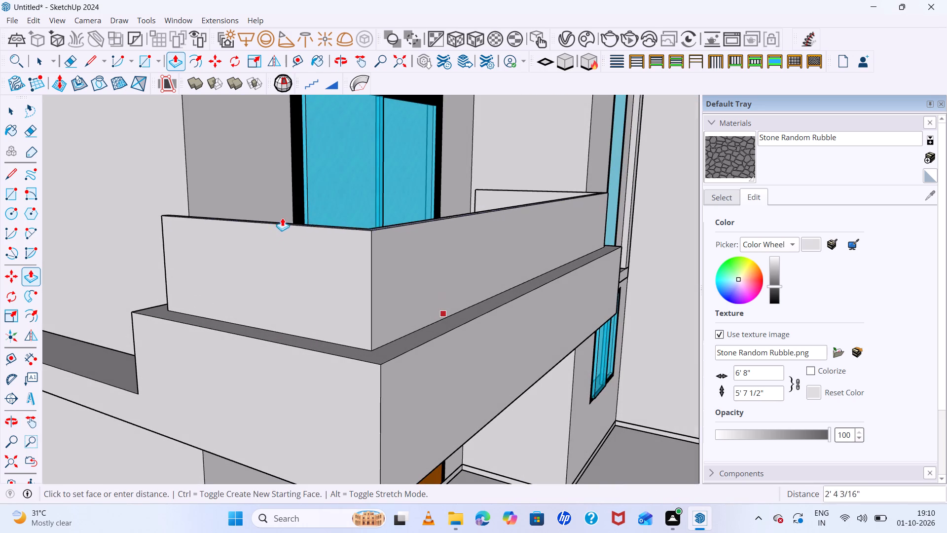
left_click(284, 212)
key("space")
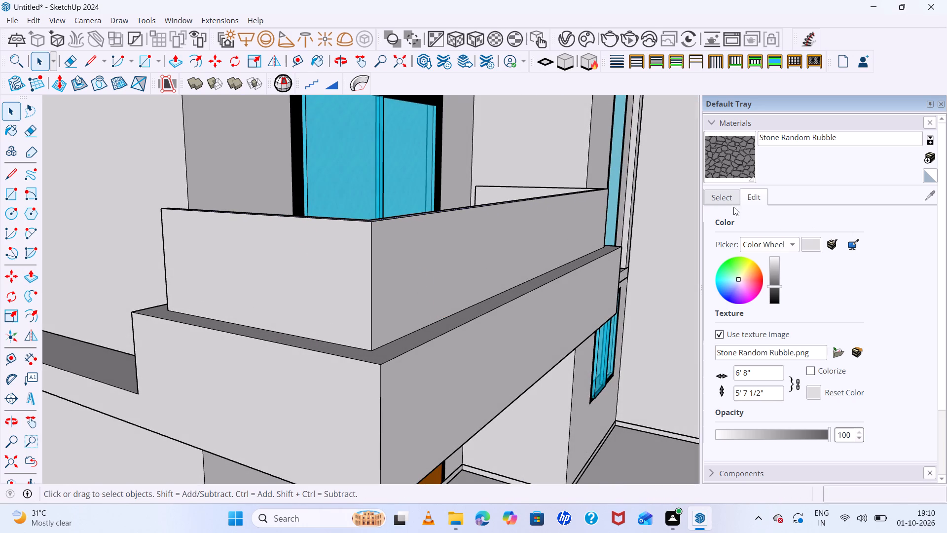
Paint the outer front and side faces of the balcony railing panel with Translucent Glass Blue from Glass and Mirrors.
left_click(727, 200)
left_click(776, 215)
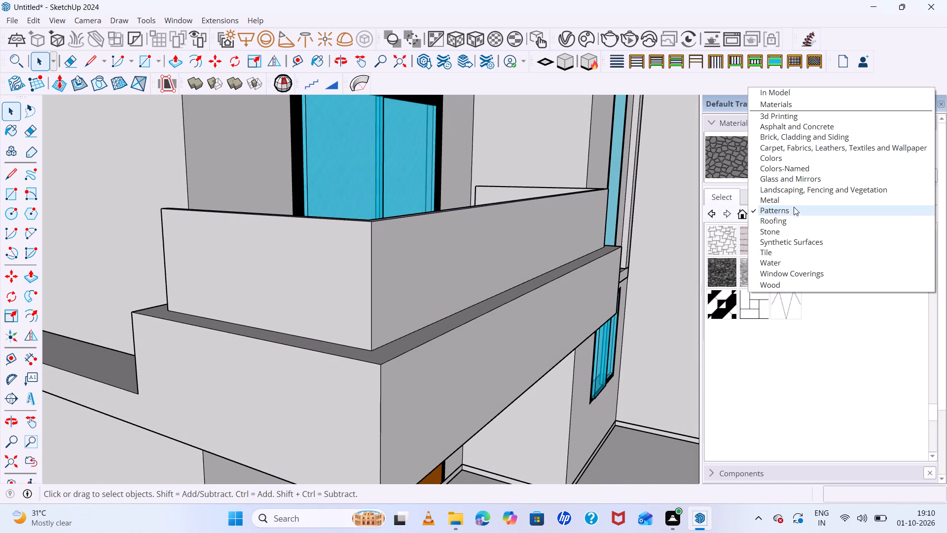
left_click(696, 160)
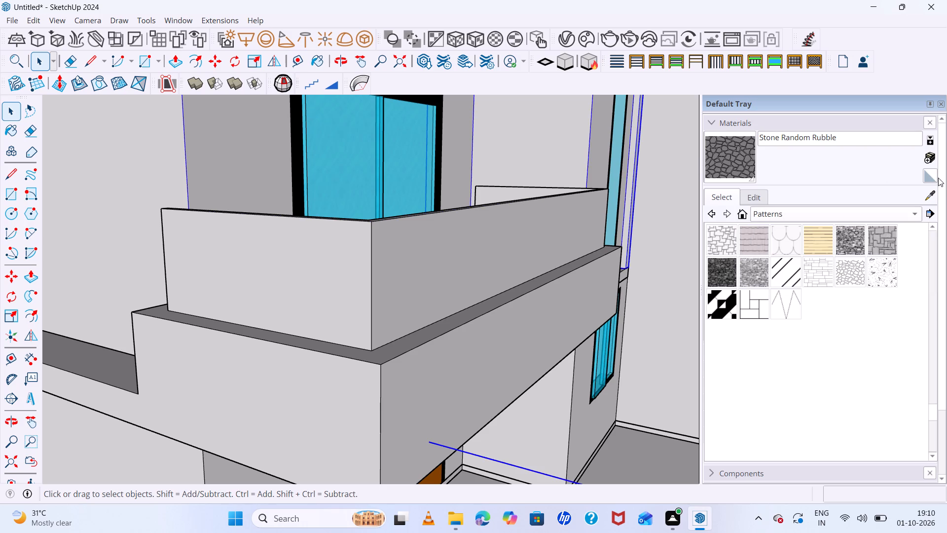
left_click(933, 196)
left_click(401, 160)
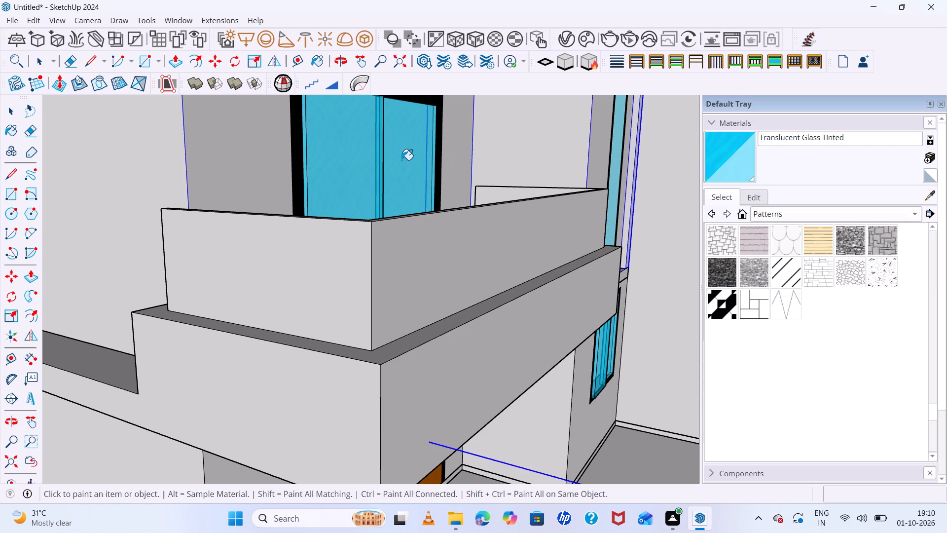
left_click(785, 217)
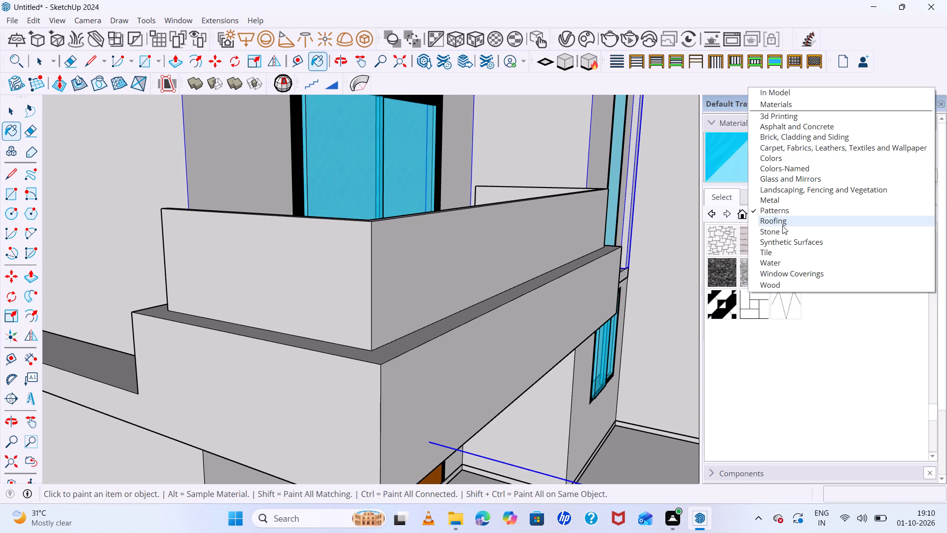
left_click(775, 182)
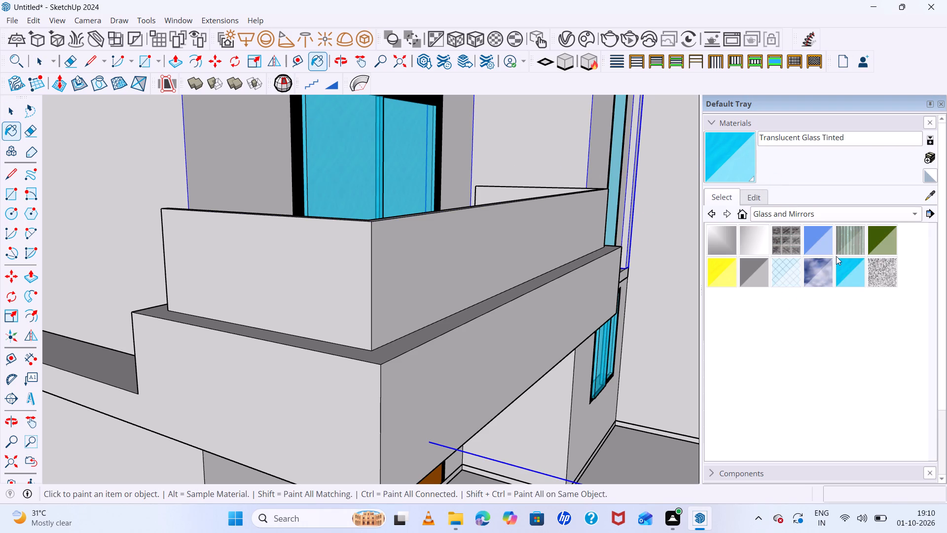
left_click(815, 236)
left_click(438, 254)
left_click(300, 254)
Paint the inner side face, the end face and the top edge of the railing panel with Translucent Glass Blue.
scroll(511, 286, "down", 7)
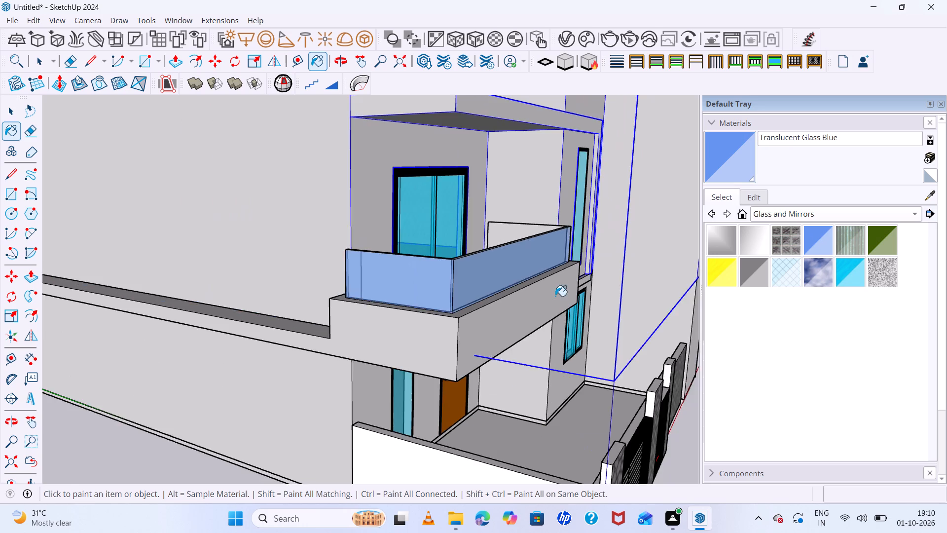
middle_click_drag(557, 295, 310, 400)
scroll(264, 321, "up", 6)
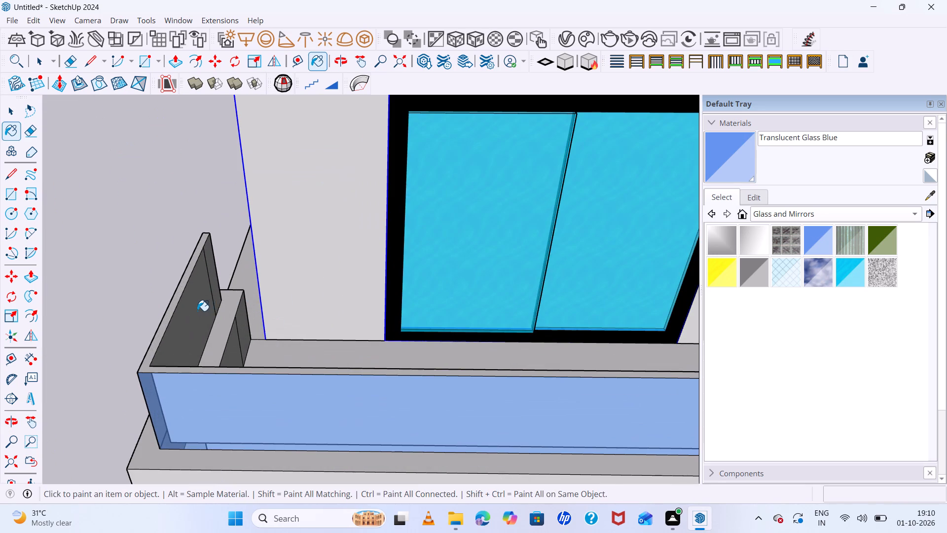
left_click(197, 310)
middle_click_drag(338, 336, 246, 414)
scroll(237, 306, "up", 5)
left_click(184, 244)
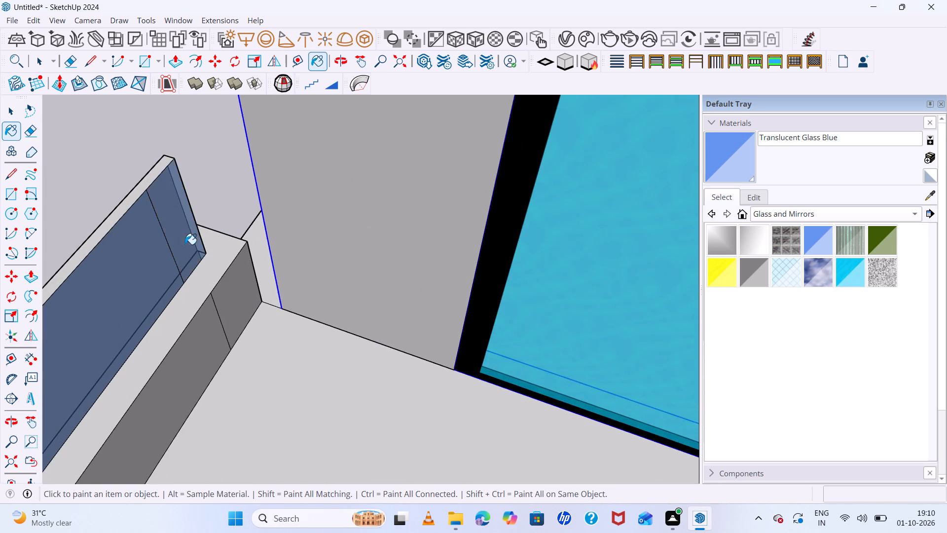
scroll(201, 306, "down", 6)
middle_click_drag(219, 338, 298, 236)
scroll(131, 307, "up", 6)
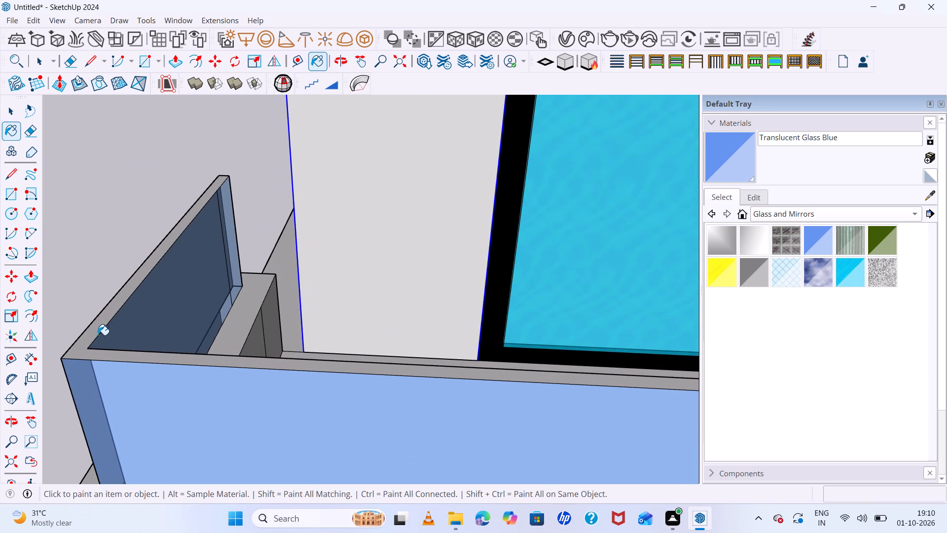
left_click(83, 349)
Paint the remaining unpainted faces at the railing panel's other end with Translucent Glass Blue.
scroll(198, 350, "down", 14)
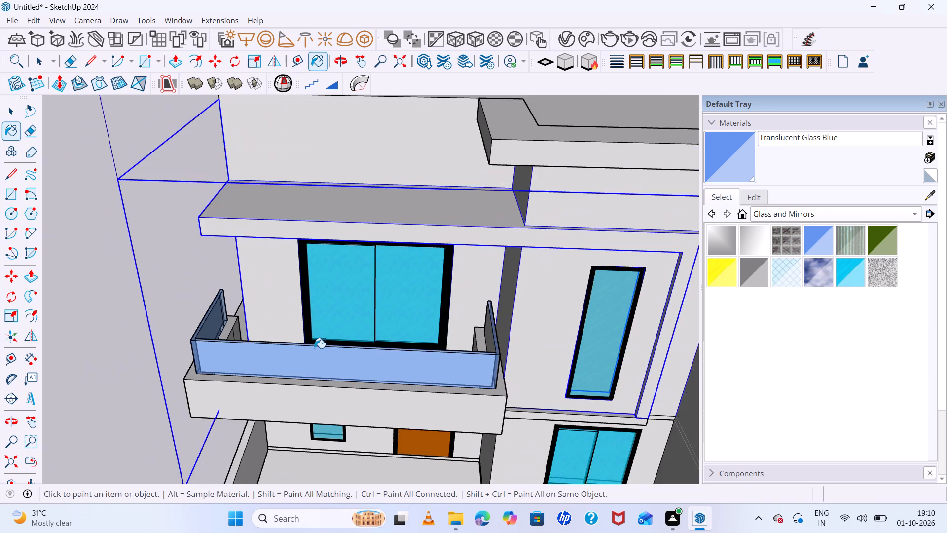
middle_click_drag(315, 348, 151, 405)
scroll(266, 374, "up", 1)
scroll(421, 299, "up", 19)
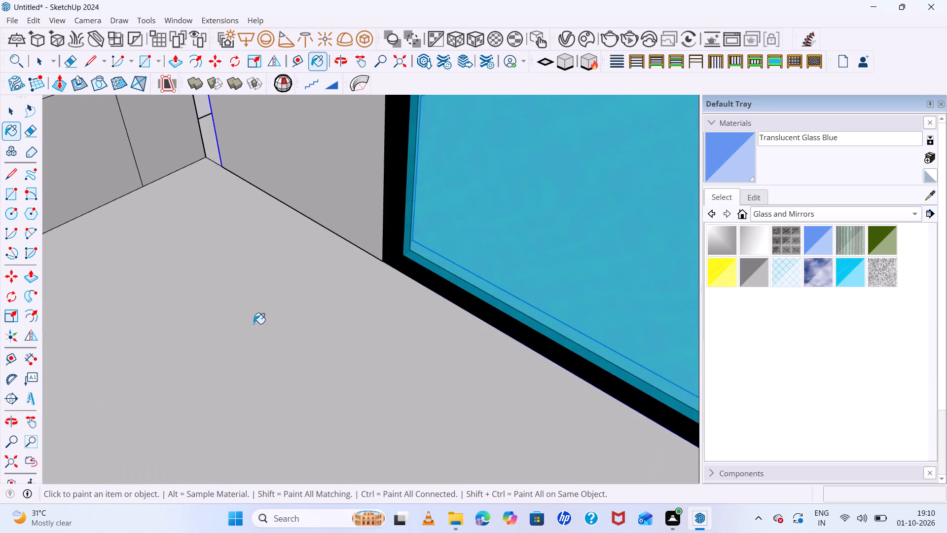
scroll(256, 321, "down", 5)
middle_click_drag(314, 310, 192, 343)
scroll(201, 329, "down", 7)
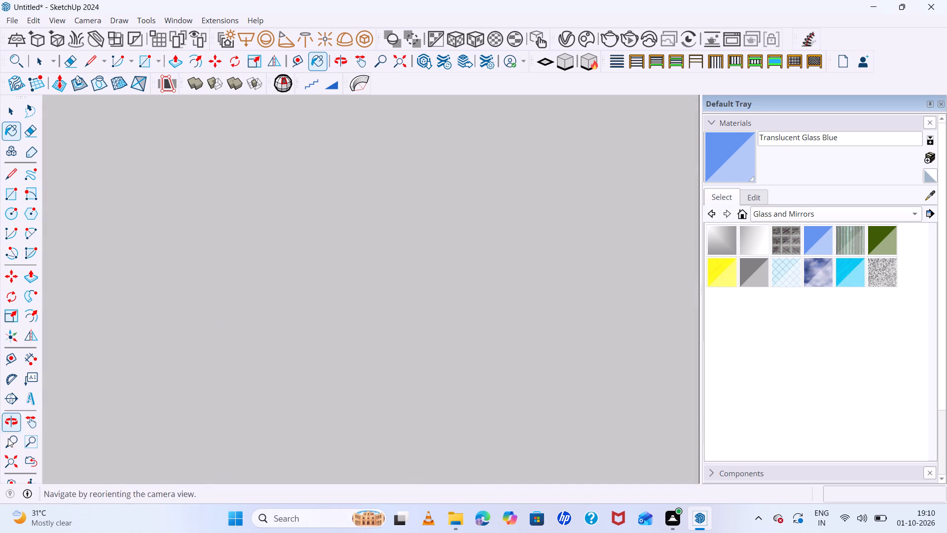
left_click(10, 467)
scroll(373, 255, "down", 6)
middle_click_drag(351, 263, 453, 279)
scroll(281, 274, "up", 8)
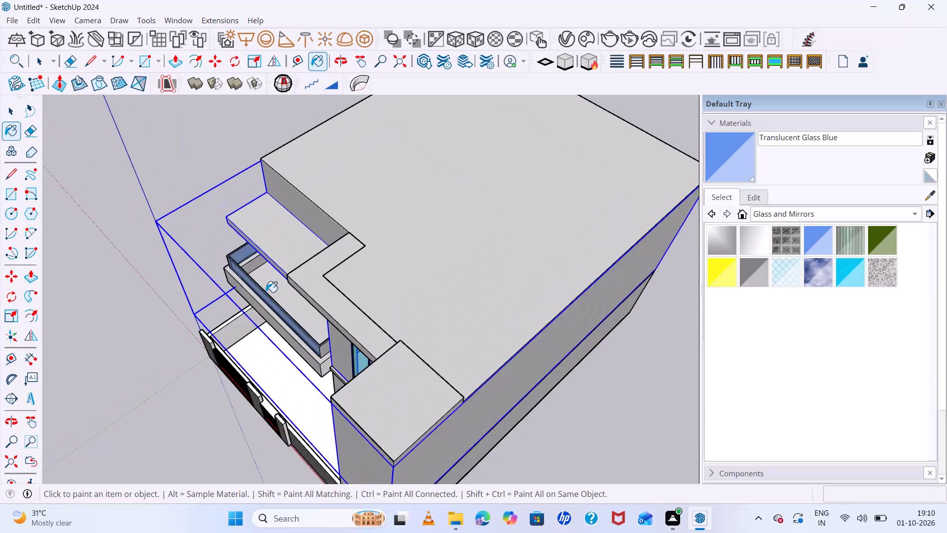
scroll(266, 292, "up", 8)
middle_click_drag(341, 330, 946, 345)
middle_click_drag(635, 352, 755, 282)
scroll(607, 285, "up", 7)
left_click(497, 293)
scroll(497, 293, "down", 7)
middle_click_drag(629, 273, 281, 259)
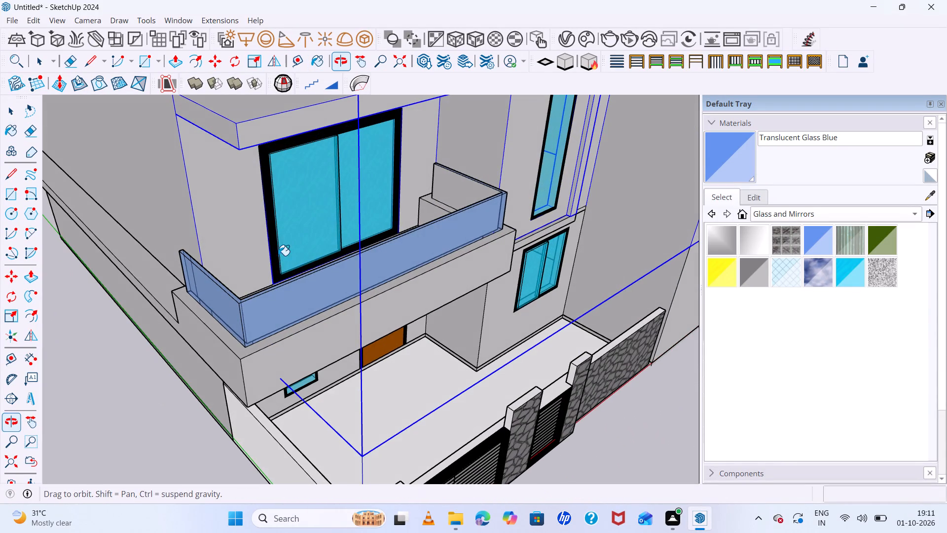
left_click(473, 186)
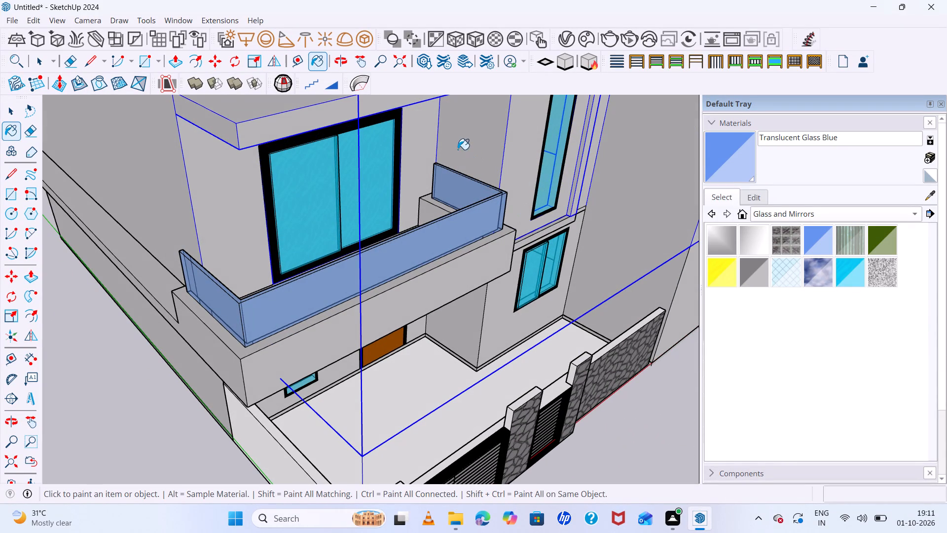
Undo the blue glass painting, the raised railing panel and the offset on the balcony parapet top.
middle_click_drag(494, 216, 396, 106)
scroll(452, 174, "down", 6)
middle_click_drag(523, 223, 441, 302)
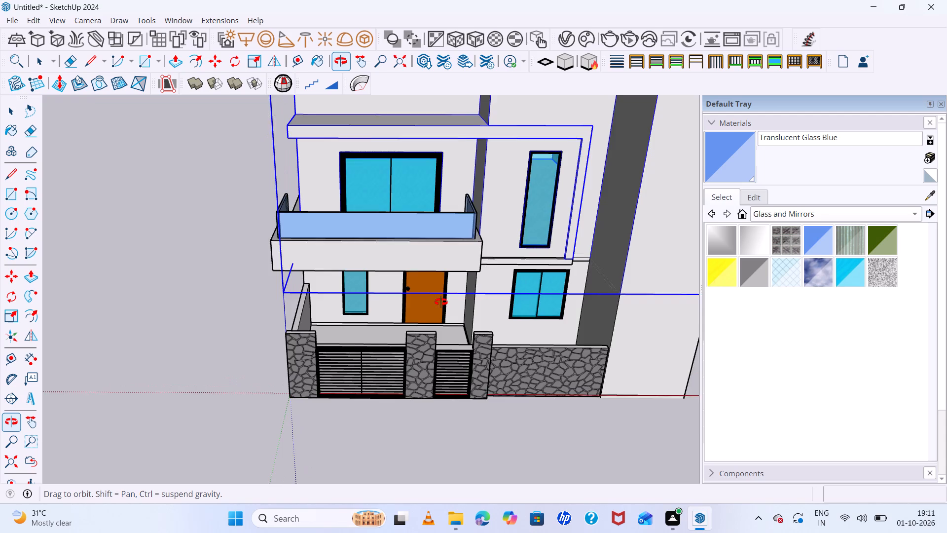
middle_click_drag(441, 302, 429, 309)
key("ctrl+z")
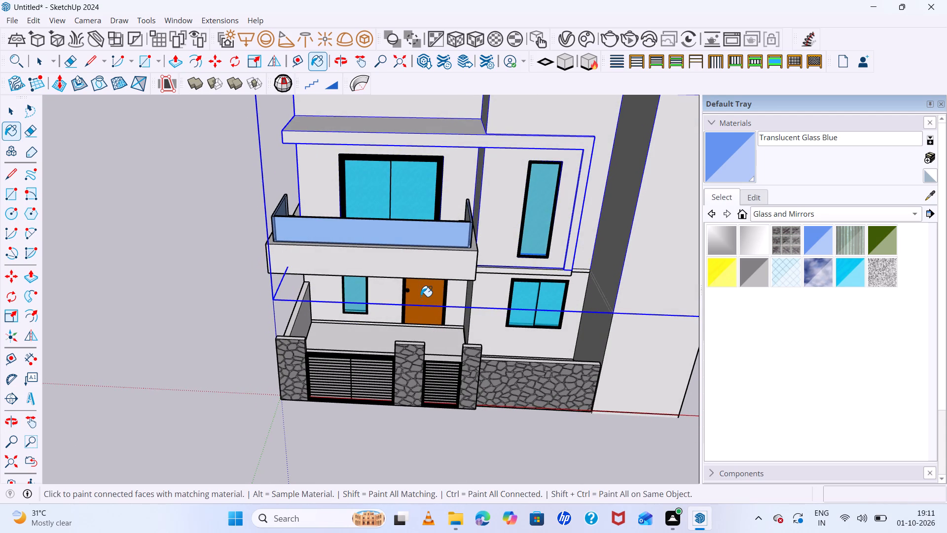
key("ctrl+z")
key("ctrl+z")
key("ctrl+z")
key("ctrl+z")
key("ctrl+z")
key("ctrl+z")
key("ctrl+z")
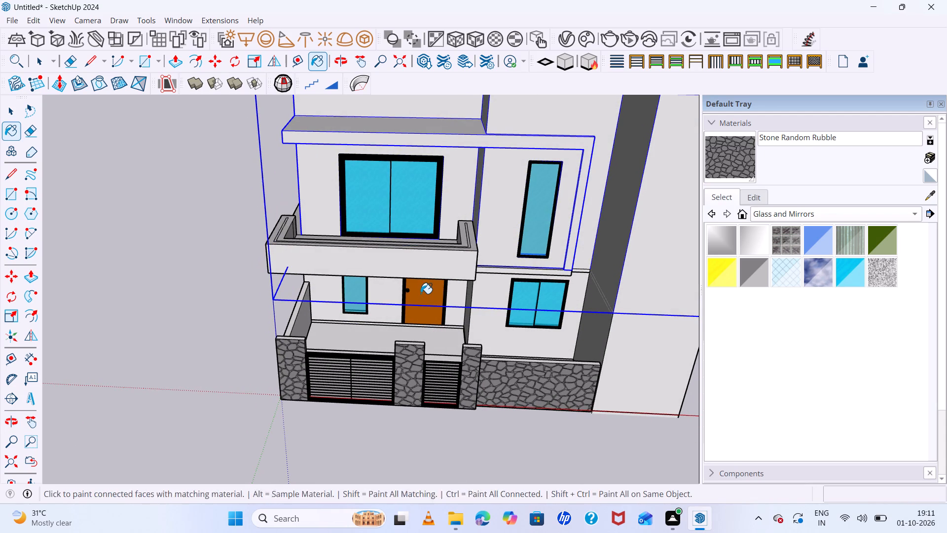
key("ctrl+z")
Draw a vertical rectangle about 18' 3 1/8" by 2' 8 9/16" along the top of the balcony's front parapet.
scroll(301, 212, "up", 12)
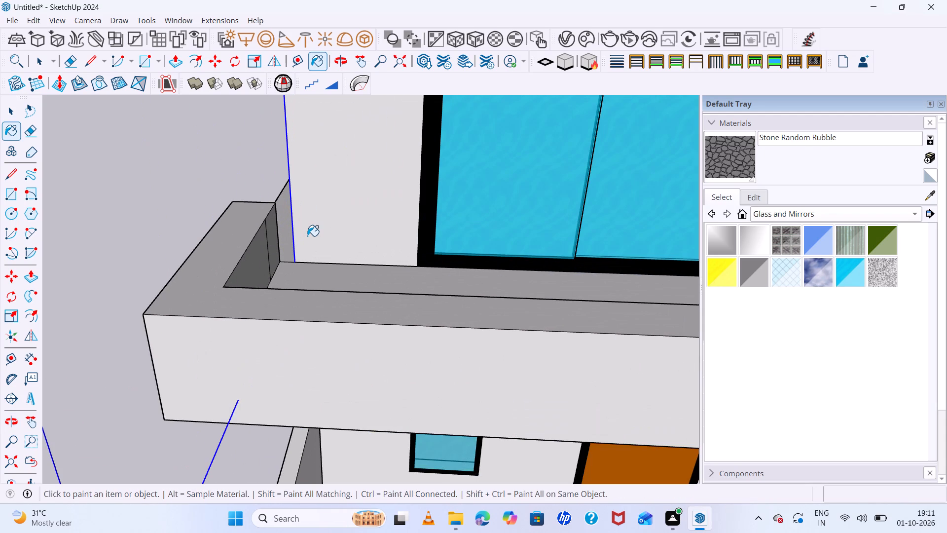
key("r")
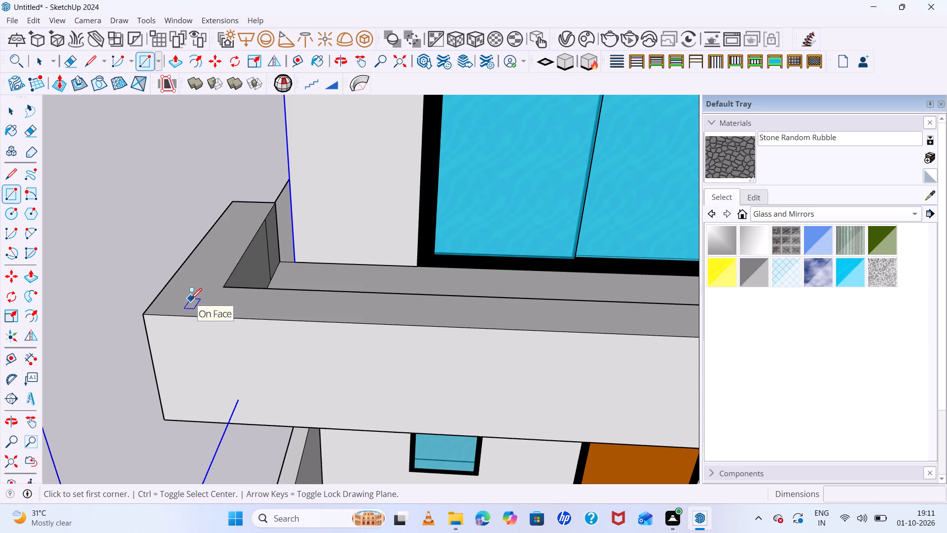
key("Up")
key("Left")
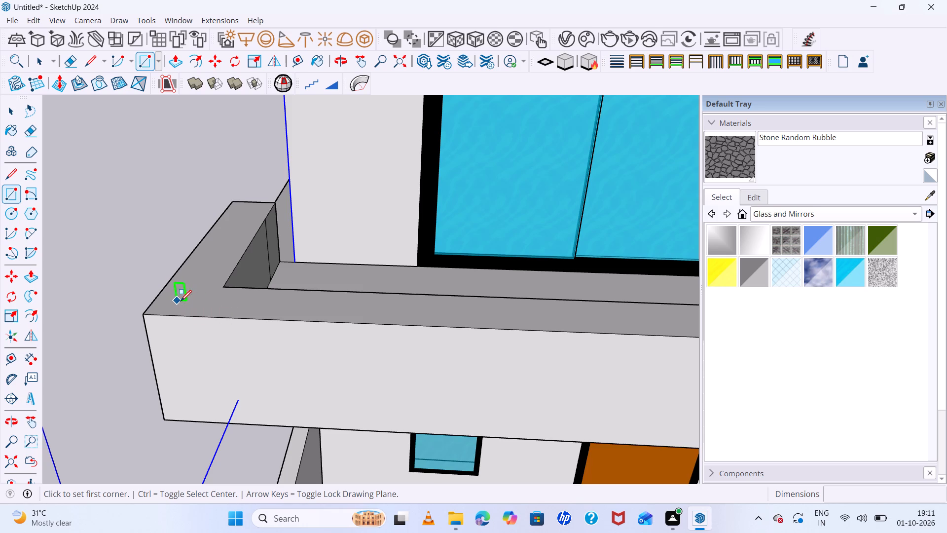
left_click(183, 301)
scroll(368, 280, "down", 13)
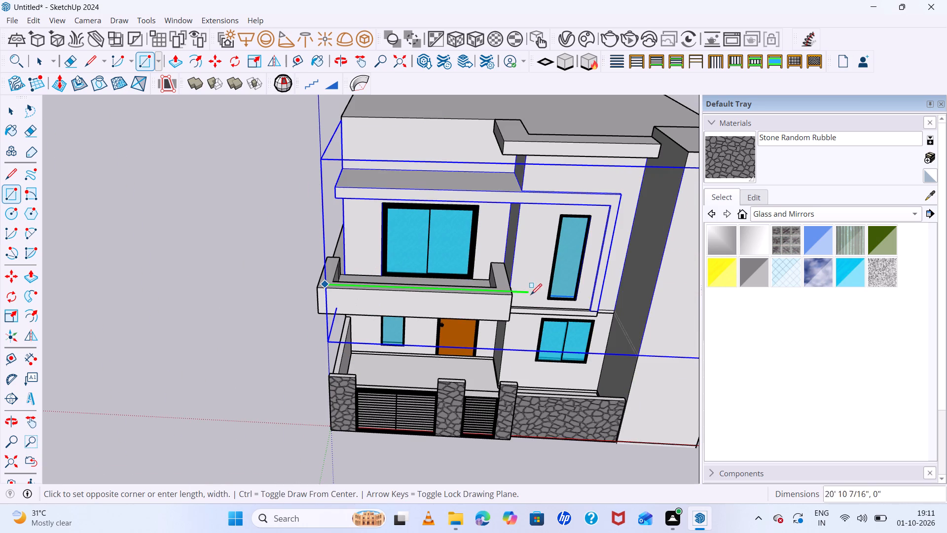
scroll(487, 289, "up", 7)
left_click(519, 291)
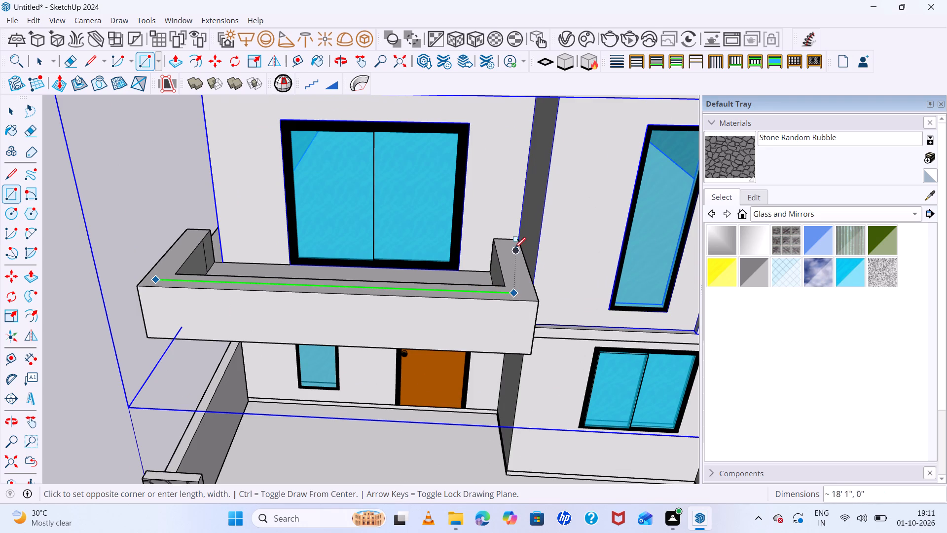
left_click(508, 195)
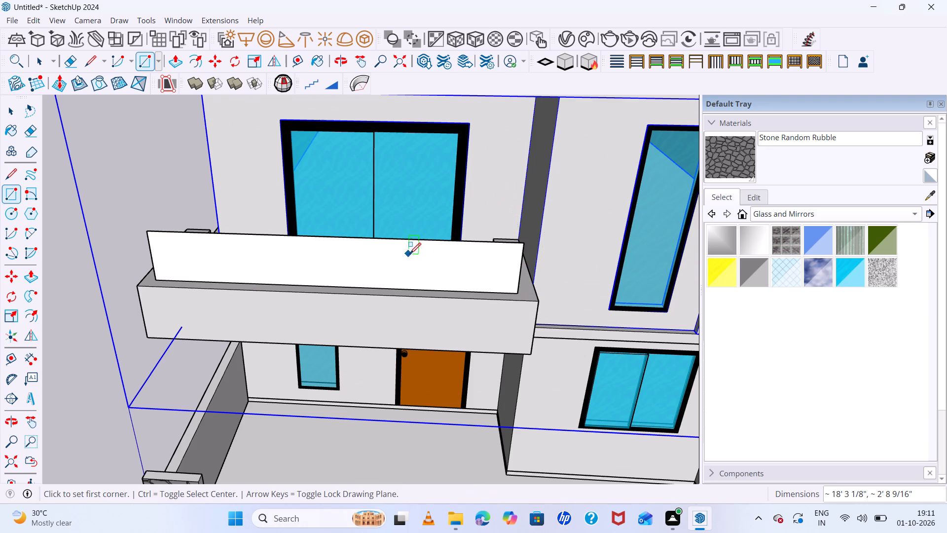
Draw a vertical rectangle about 6' 7 1/2" by 2' 8 9/16" on the left side parapet, from the front panel's upper corner to the wall.
middle_click_drag(473, 266, 815, 268)
middle_click_drag(470, 279, 583, 259)
scroll(567, 249, "up", 4)
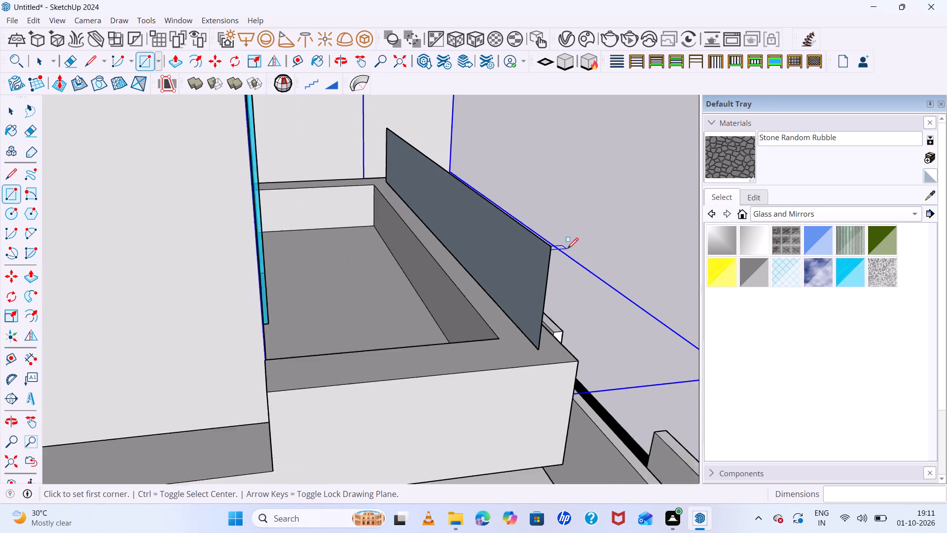
scroll(567, 249, "up", 2)
left_click(538, 247)
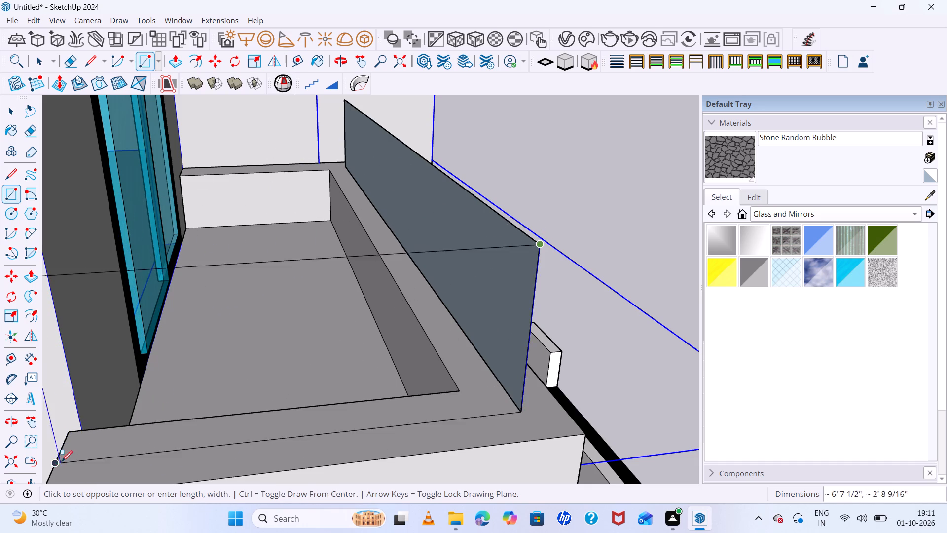
left_click(65, 457)
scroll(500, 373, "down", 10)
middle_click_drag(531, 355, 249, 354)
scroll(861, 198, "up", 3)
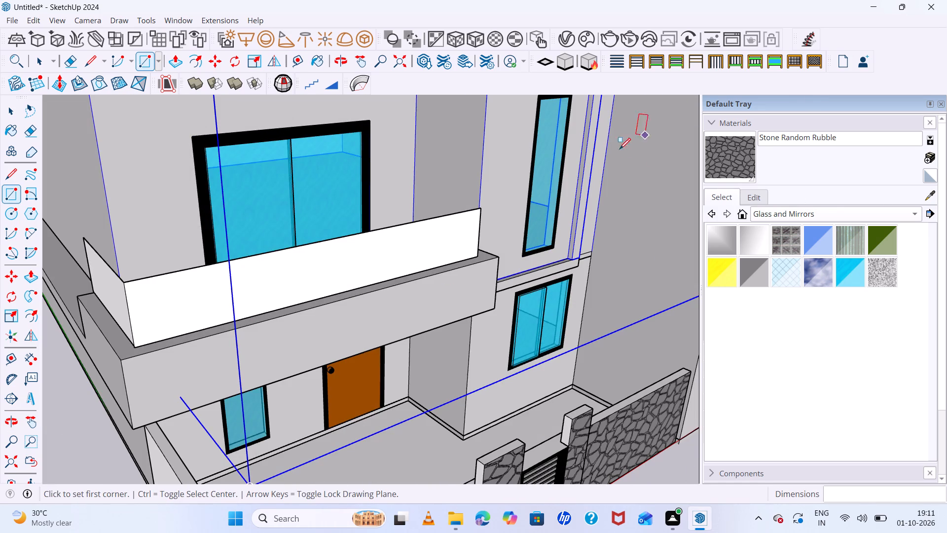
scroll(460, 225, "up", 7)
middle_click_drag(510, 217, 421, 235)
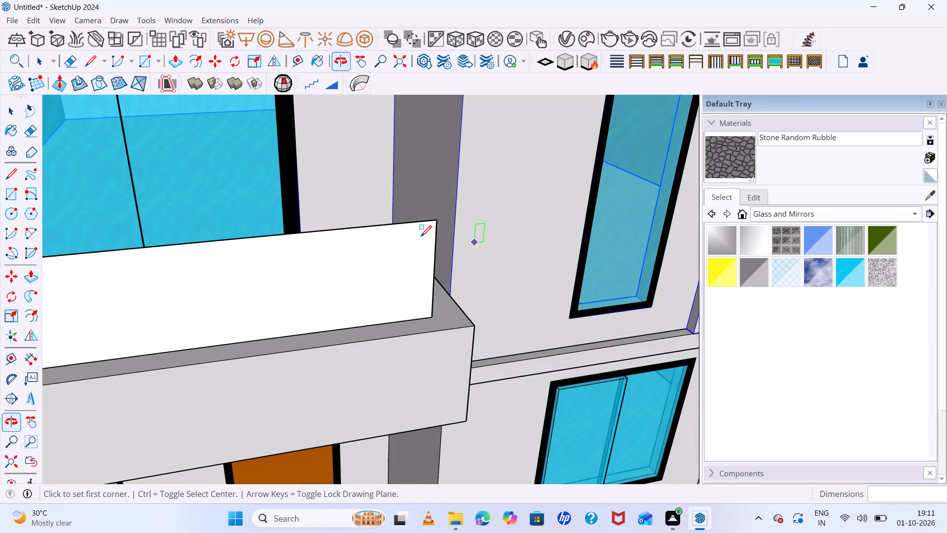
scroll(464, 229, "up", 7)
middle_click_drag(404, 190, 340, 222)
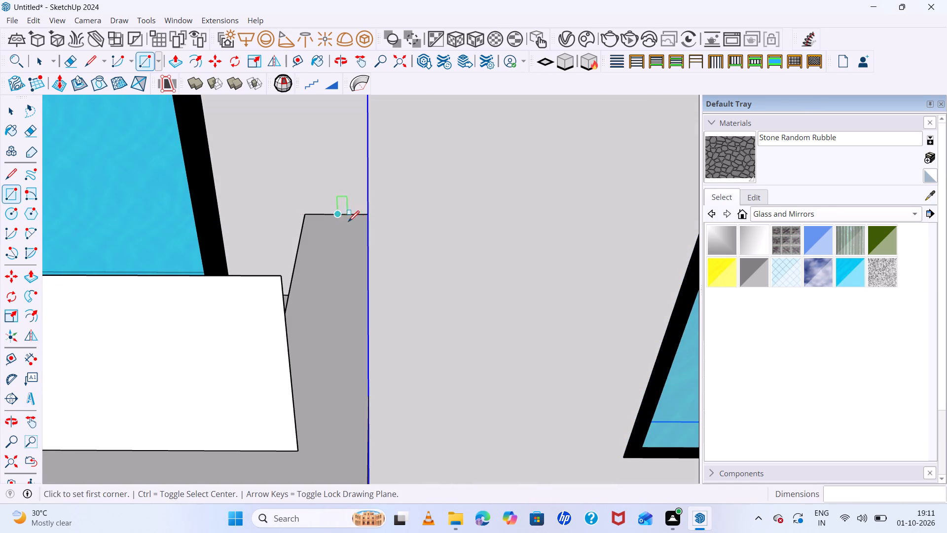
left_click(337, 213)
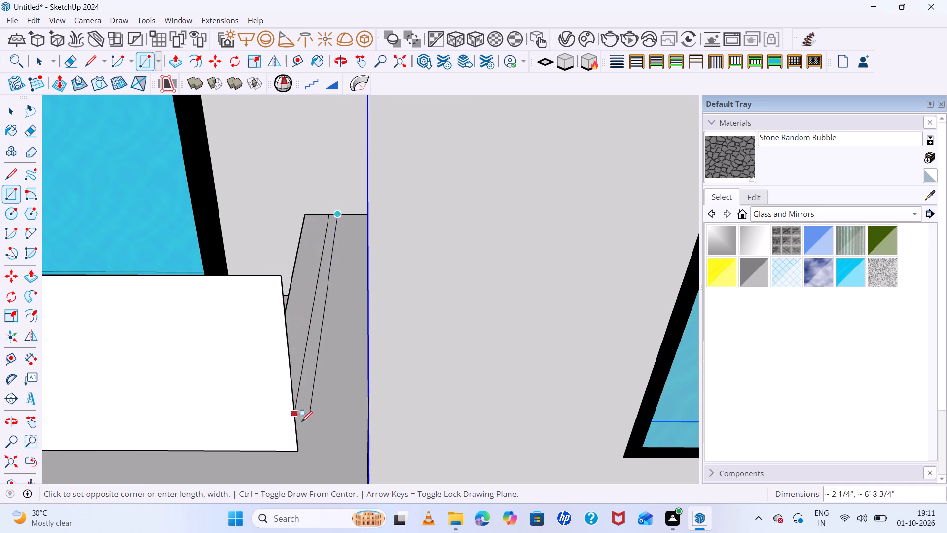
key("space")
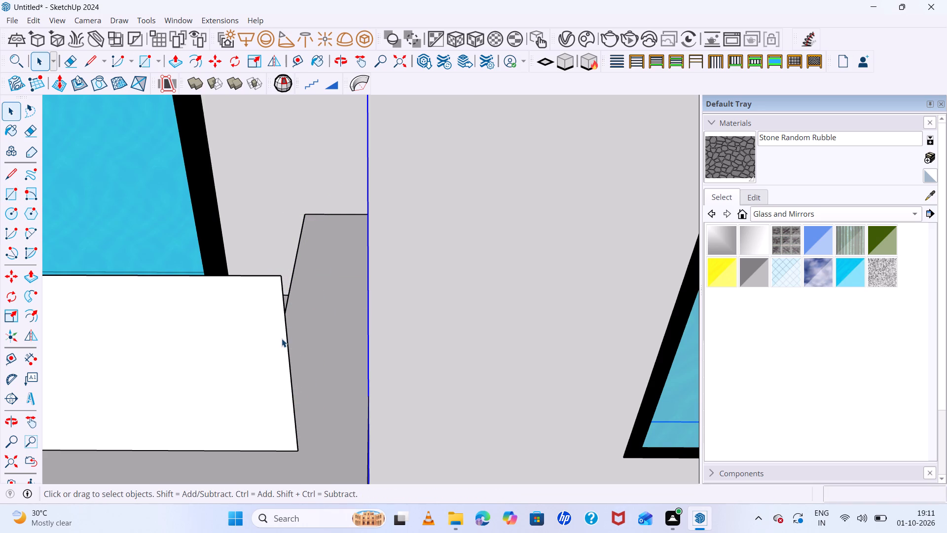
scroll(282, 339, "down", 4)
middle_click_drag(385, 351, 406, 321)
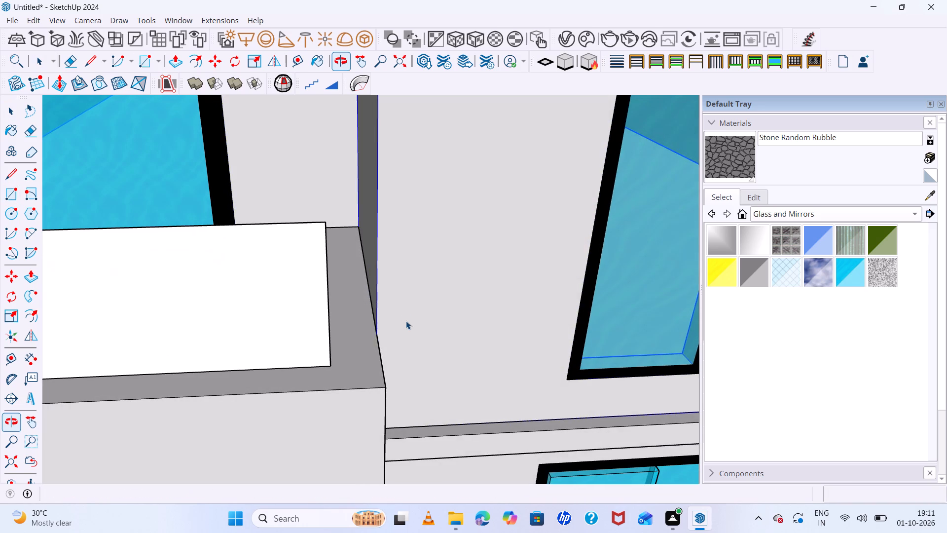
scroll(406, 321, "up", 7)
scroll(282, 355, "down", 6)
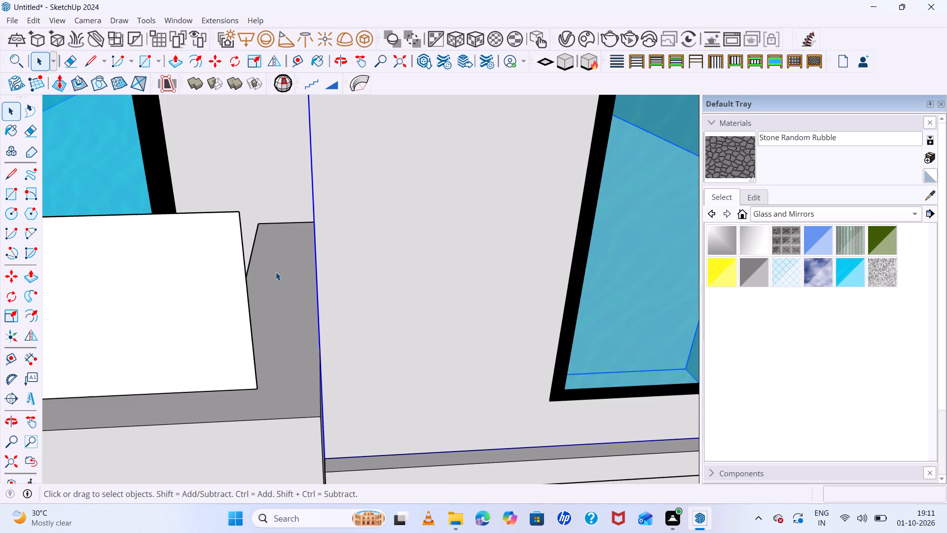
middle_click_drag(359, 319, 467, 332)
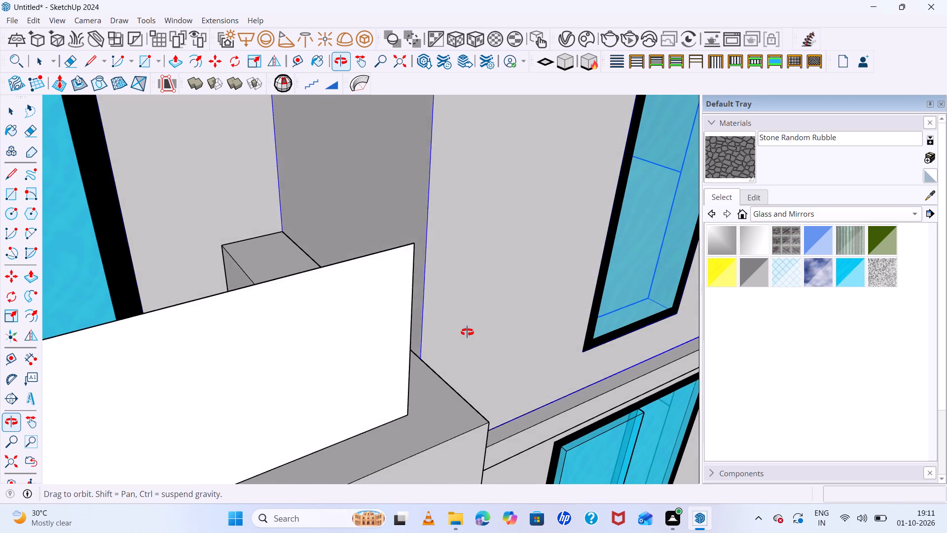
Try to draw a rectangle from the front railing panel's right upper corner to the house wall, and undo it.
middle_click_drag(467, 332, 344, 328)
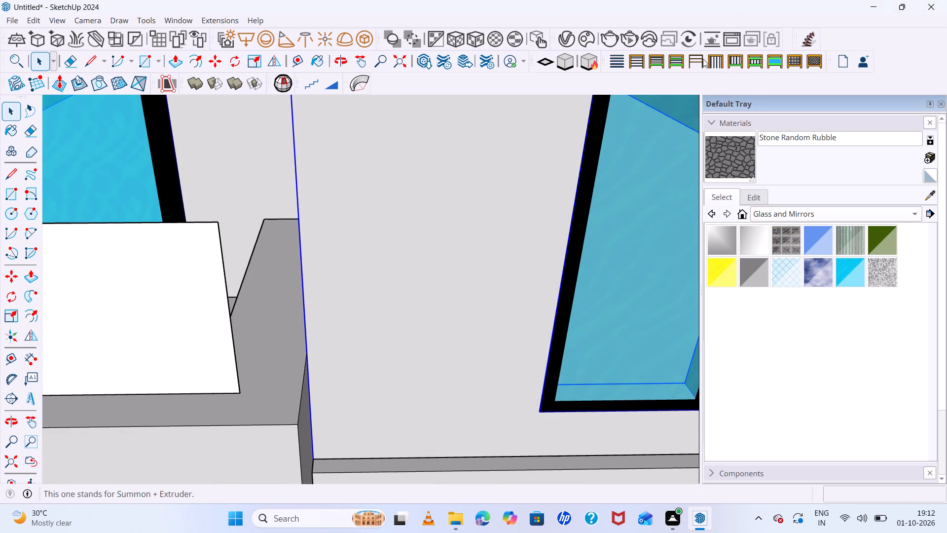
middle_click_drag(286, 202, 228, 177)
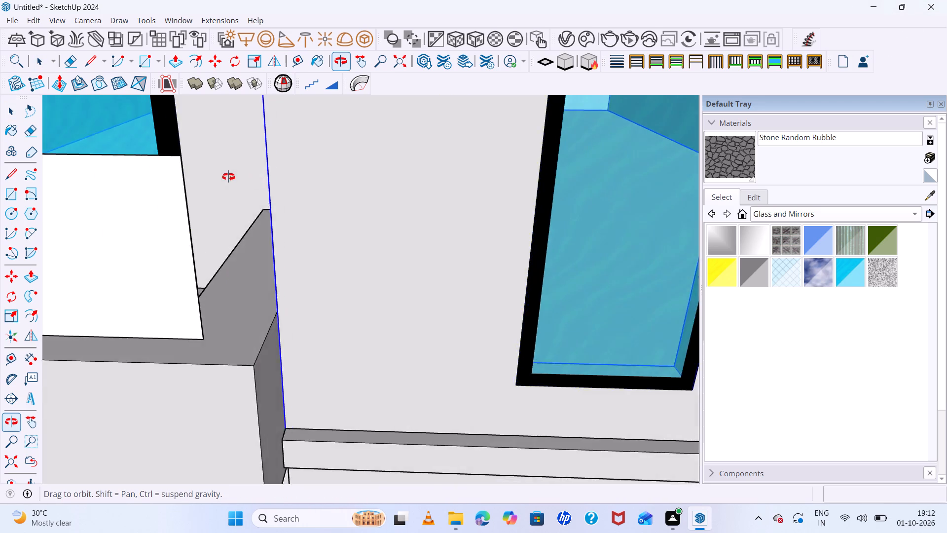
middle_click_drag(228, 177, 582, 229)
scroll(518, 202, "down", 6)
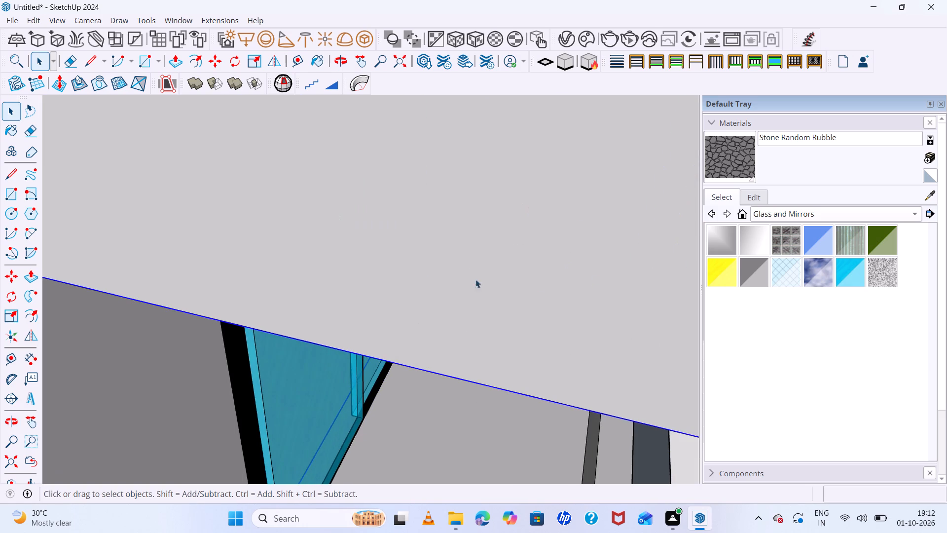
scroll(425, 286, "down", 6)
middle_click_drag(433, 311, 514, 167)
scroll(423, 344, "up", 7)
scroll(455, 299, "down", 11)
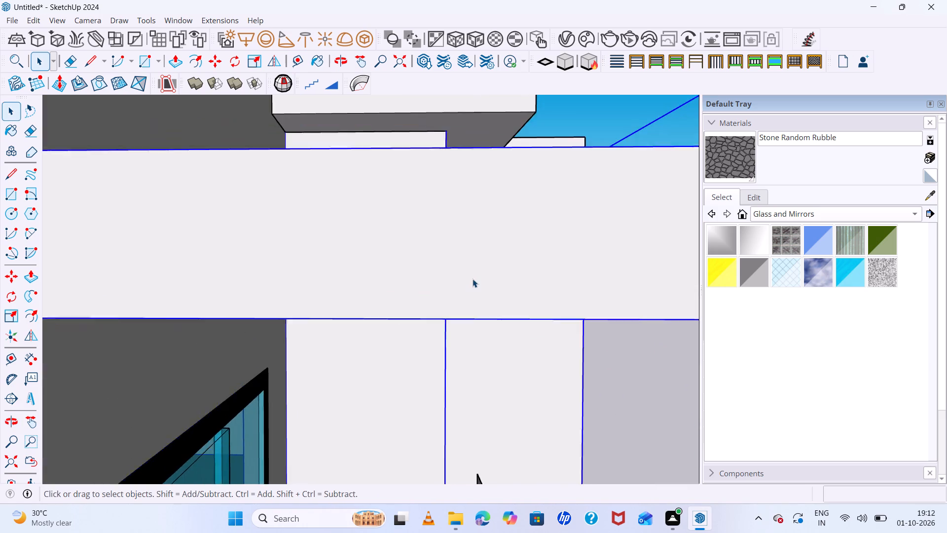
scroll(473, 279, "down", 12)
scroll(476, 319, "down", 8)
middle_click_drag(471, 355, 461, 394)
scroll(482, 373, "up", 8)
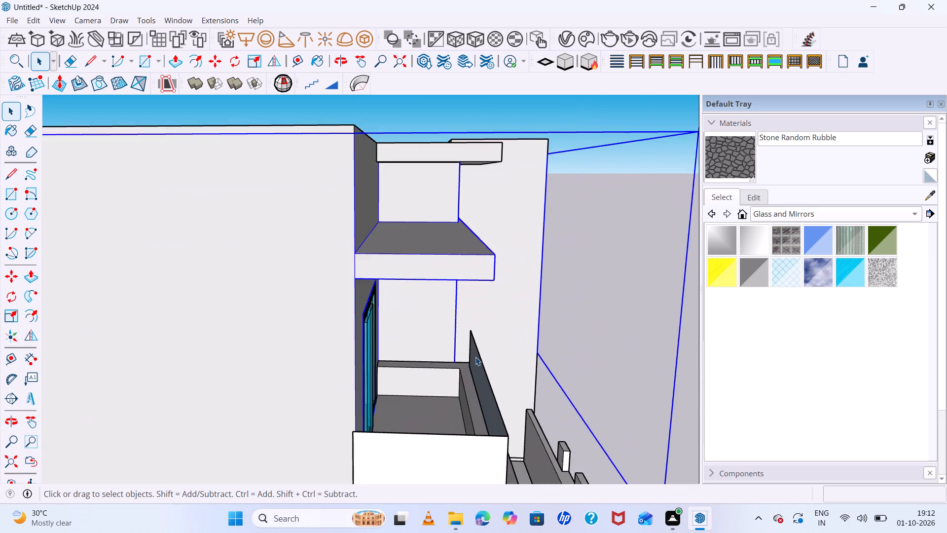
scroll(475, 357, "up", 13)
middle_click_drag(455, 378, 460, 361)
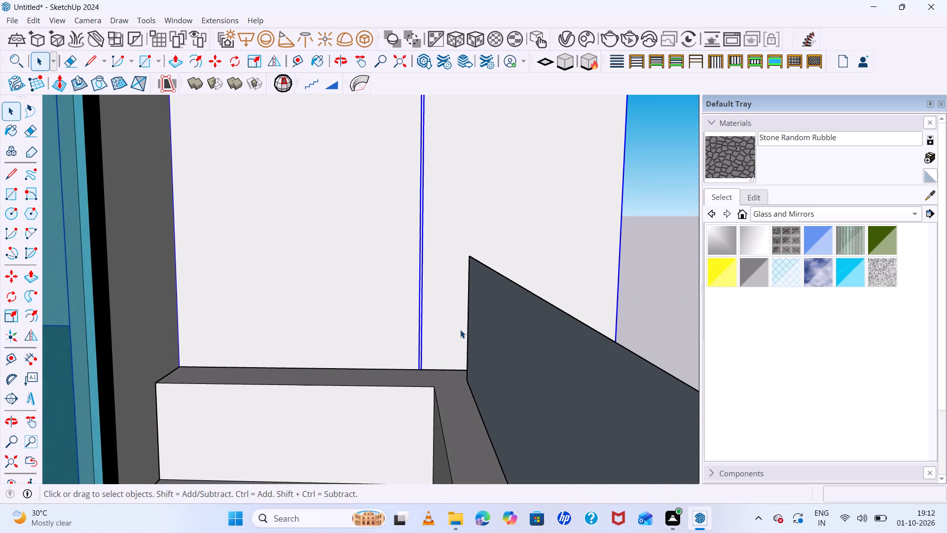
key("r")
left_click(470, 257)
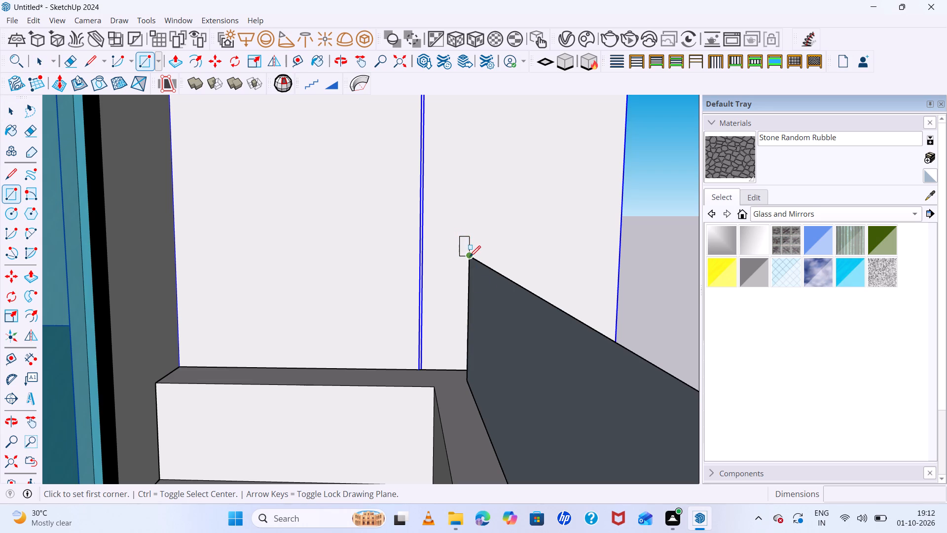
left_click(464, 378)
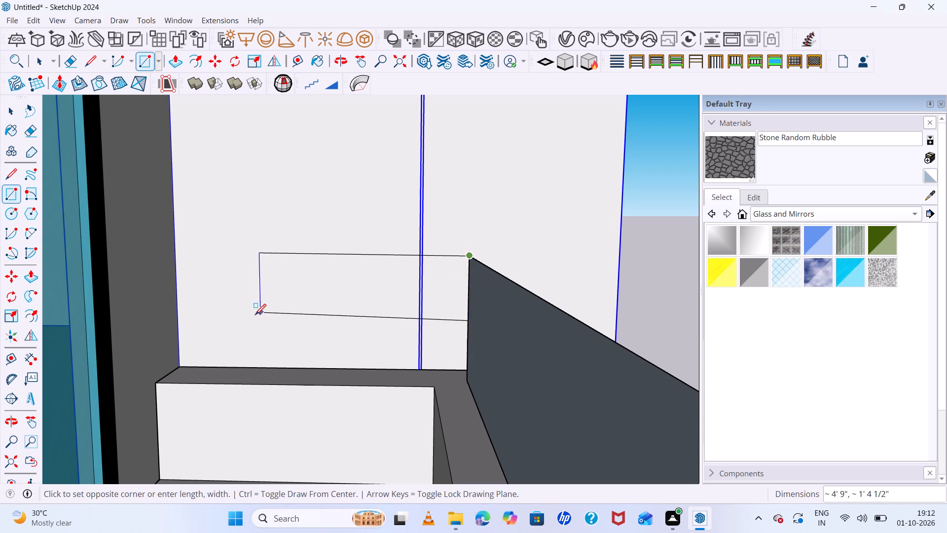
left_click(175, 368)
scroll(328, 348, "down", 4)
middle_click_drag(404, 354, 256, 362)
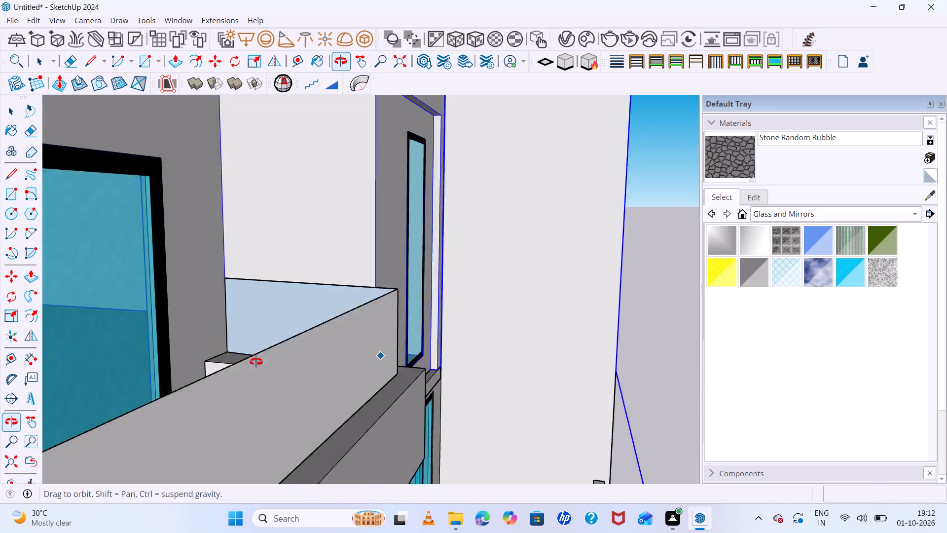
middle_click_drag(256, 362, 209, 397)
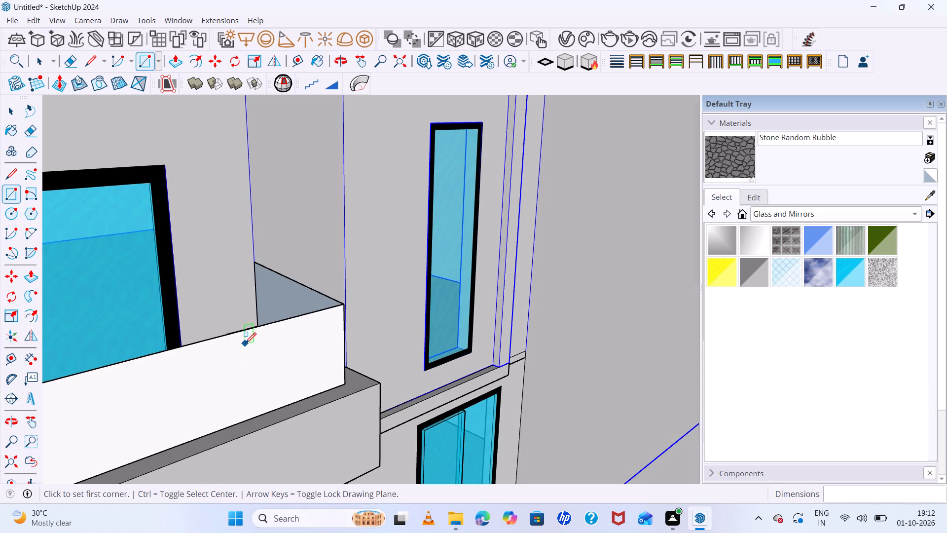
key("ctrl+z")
Draw a vertical rectangle about 6' 8 5/16" by 2' 8 9/16" on the right side parapet, from the front panel's upper corner.
middle_click_drag(307, 292, 385, 383)
scroll(403, 339, "up", 6)
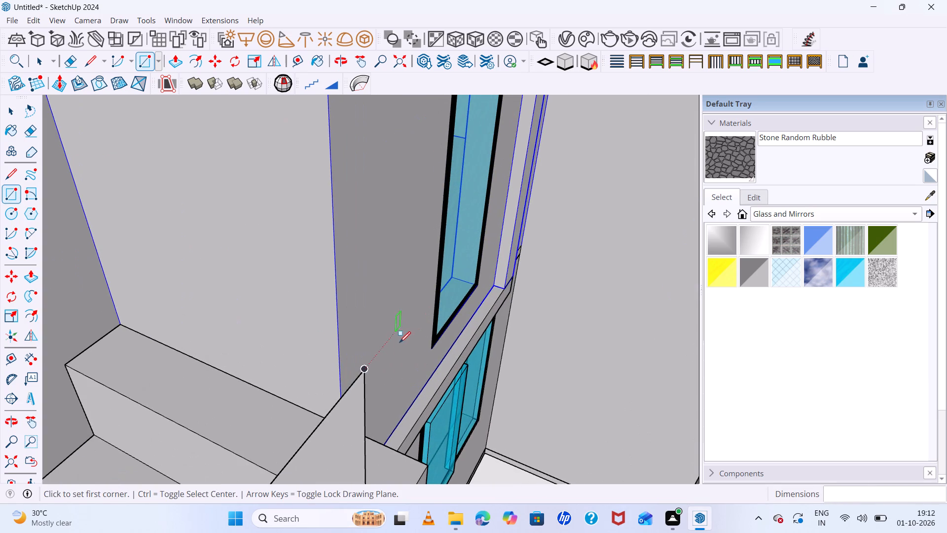
left_click(361, 372)
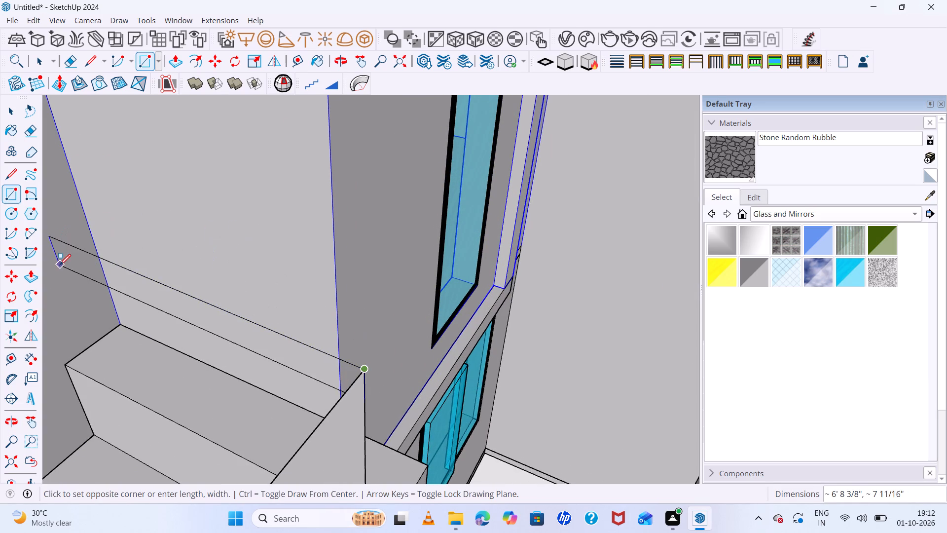
left_click(84, 351)
Paint the front, right and left railing panels of the balcony with Translucent Glass Blue.
scroll(229, 333, "down", 5)
middle_click_drag(335, 366, 257, 223)
scroll(335, 366, "up", 1)
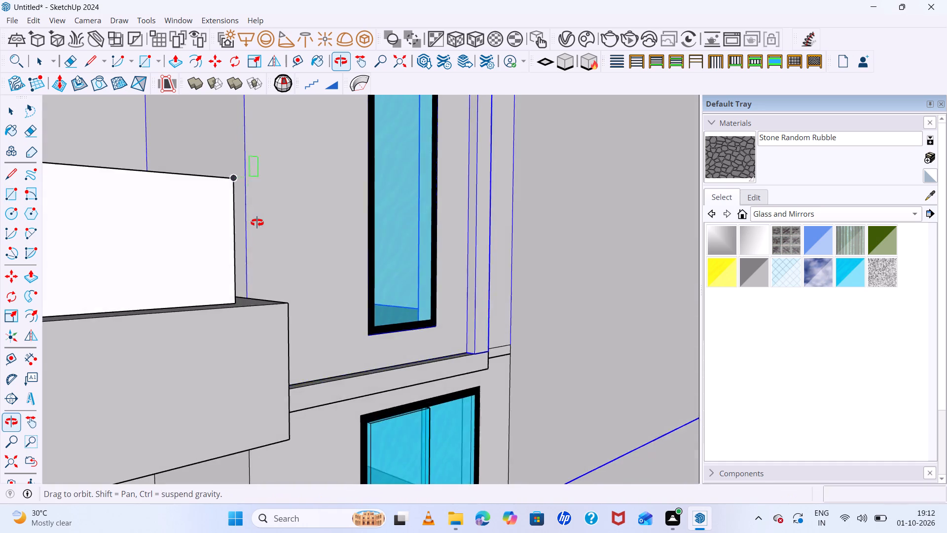
middle_click_drag(257, 223, 301, 287)
scroll(394, 234, "down", 13)
middle_click_drag(489, 254, 290, 210)
scroll(373, 243, "up", 3)
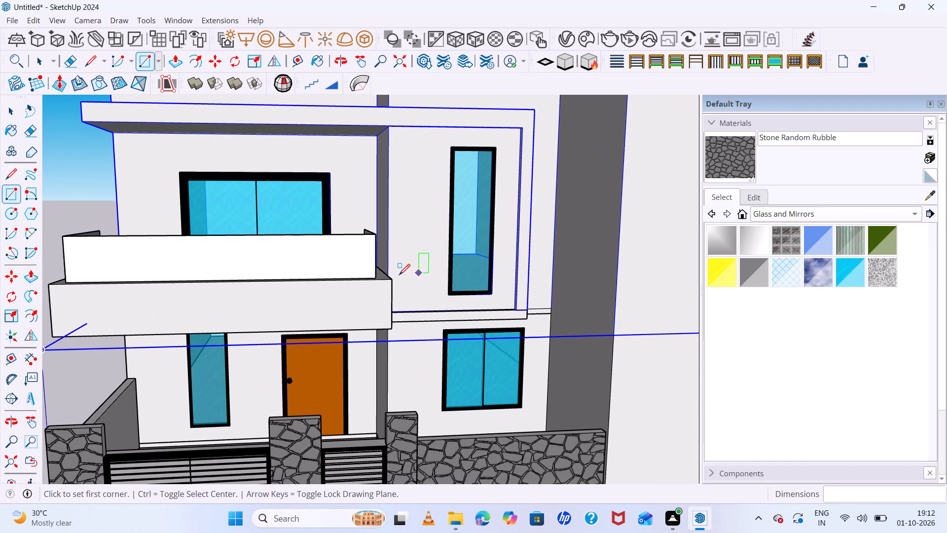
left_click(810, 246)
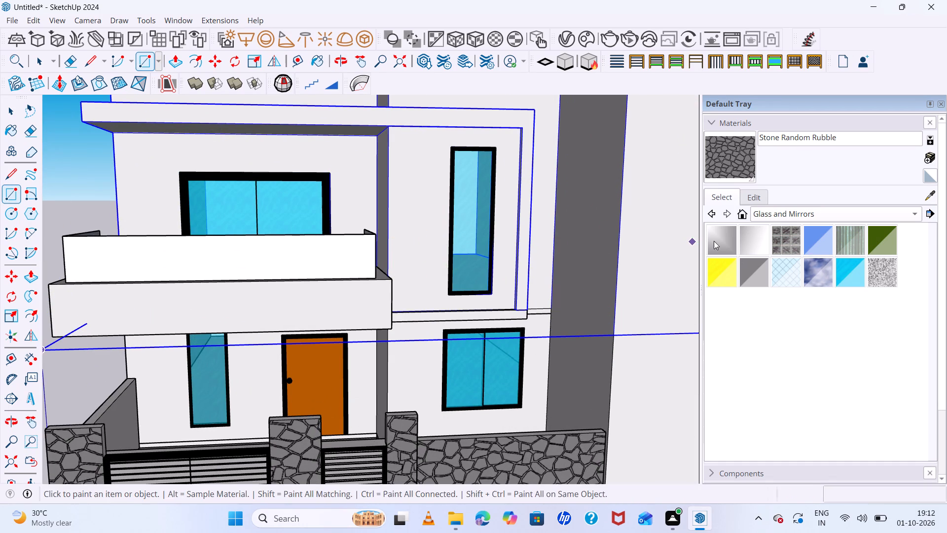
left_click(348, 253)
middle_click_drag(344, 241, 519, 231)
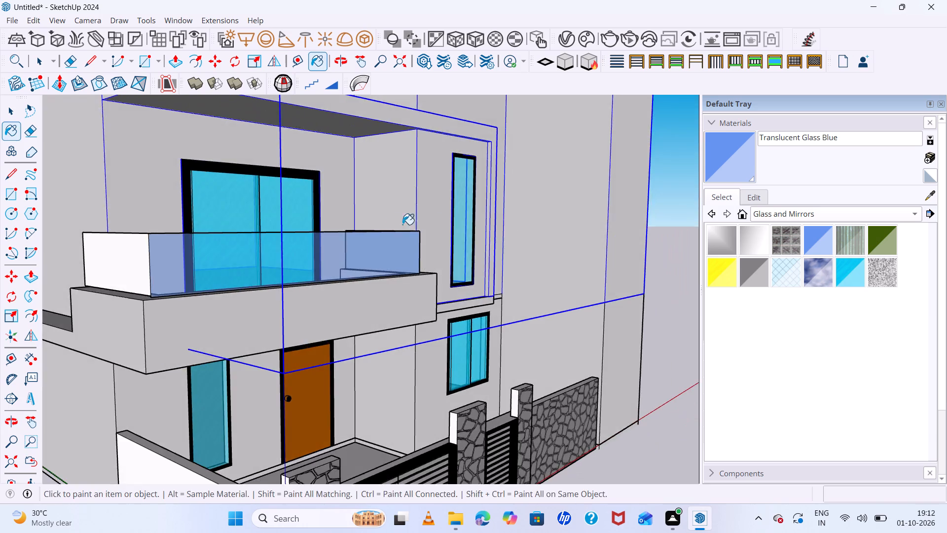
scroll(378, 228, "up", 7)
middle_click_drag(350, 232, 374, 264)
left_click(382, 249)
scroll(423, 232, "down", 9)
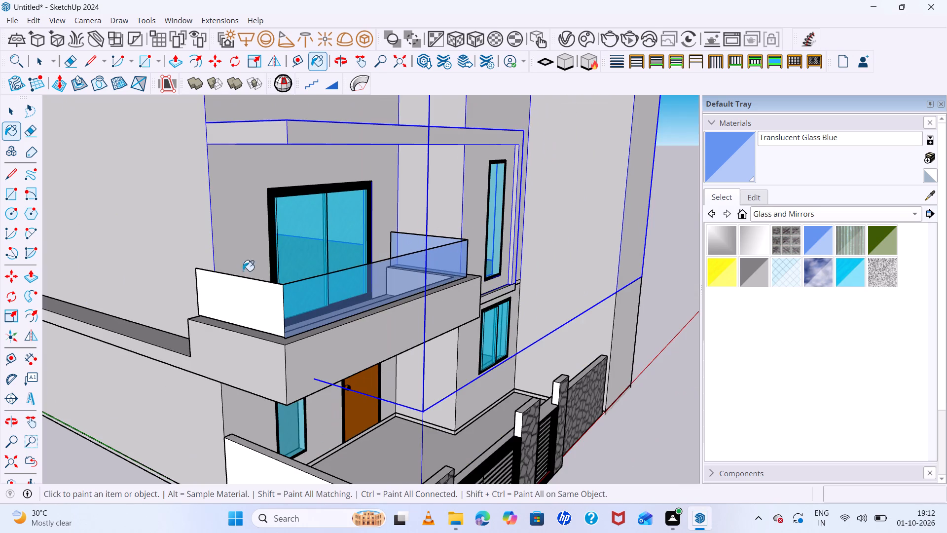
left_click(243, 295)
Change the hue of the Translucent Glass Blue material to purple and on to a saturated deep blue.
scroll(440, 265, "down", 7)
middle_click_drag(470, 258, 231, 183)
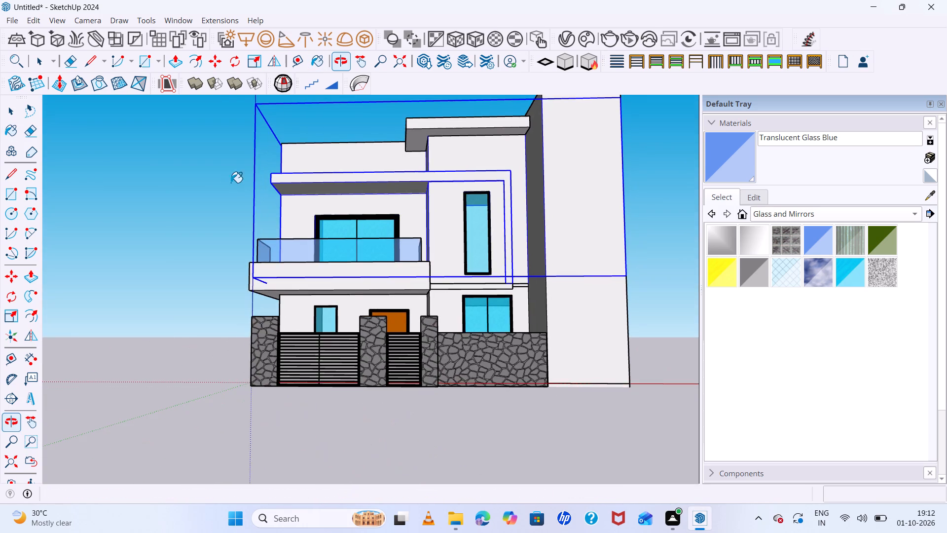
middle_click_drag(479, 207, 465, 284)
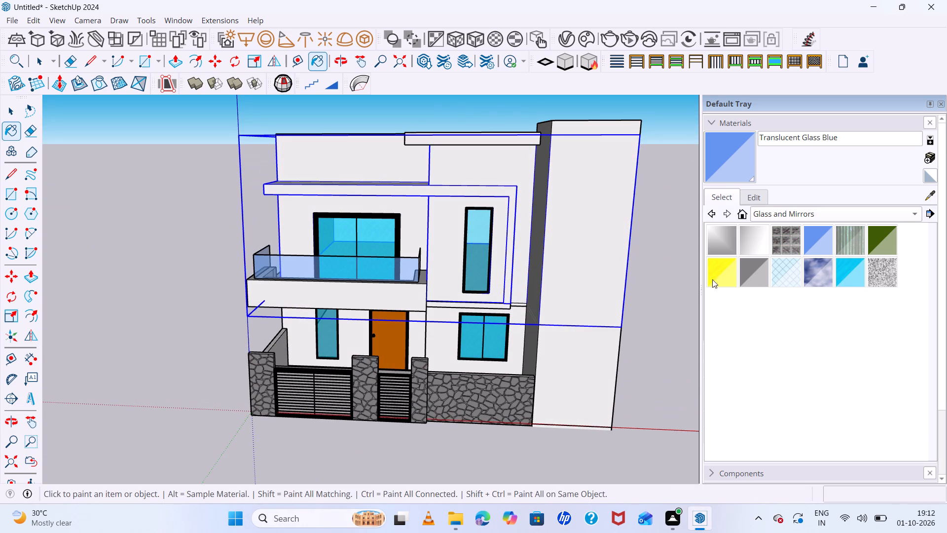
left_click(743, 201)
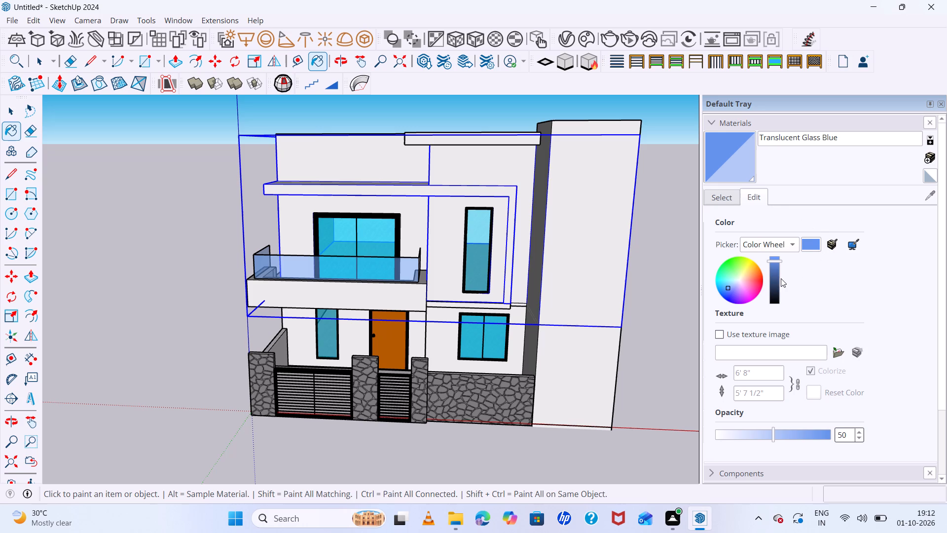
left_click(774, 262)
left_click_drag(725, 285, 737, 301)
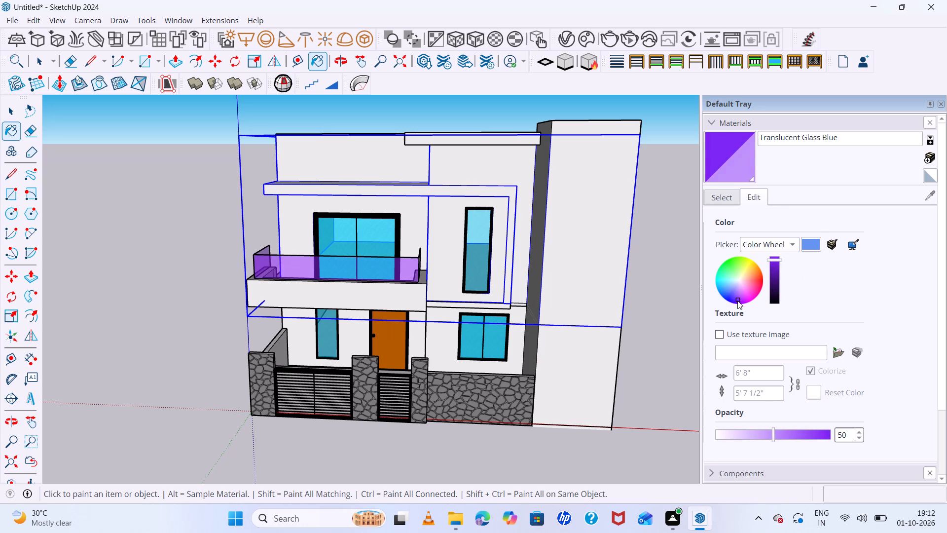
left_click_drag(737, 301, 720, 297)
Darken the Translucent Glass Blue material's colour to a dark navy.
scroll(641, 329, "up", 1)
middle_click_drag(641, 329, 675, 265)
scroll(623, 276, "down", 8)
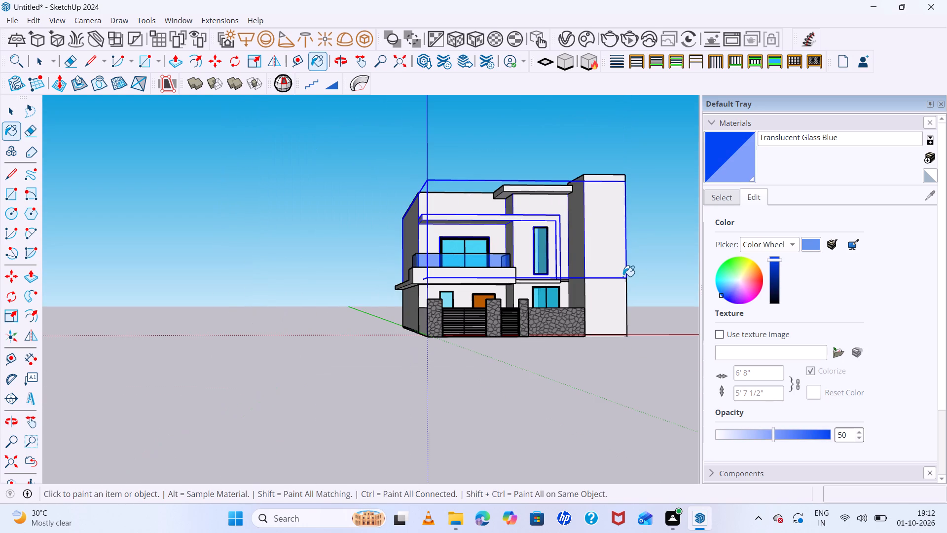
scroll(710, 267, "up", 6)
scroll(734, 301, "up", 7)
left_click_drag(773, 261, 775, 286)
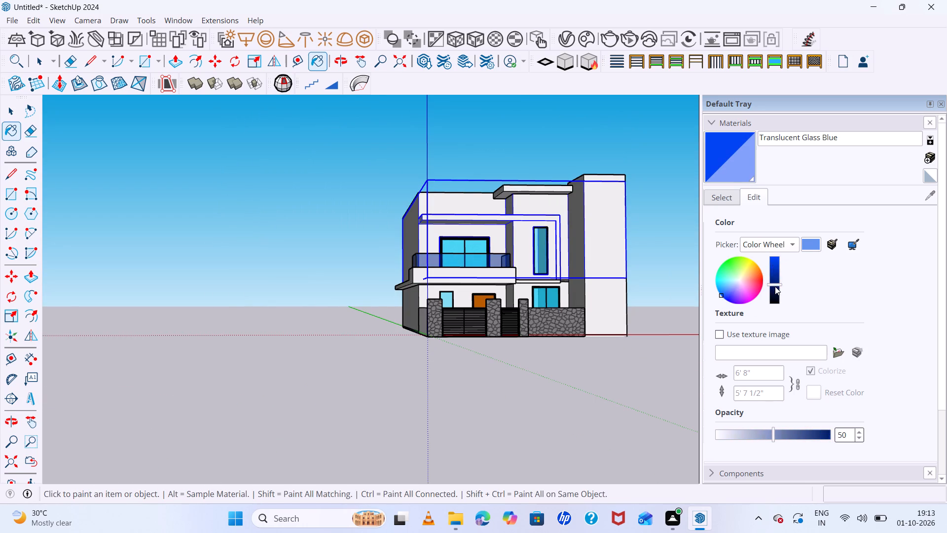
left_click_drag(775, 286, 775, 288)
Examine the balcony's recoloured glass railing against the house front from several angles.
middle_click_drag(696, 298, 681, 370)
scroll(576, 325, "up", 14)
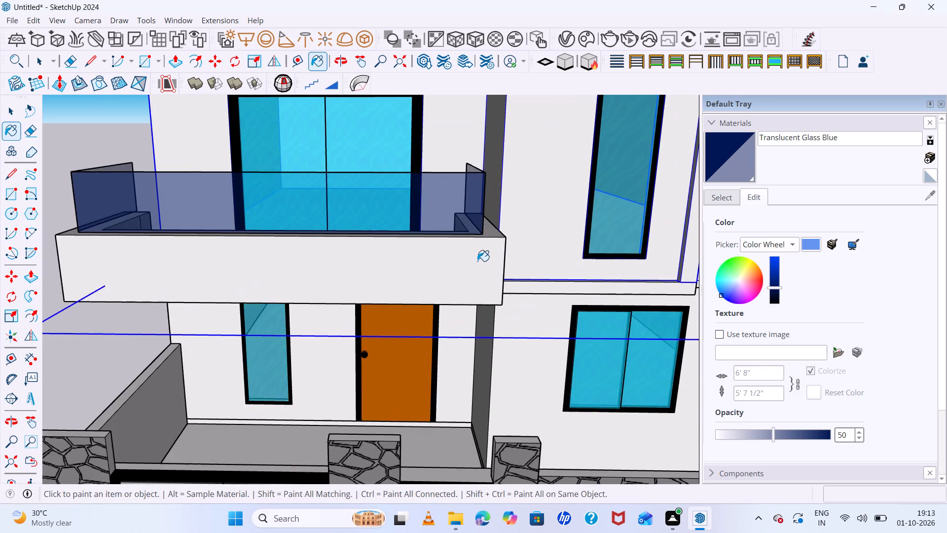
middle_click_drag(478, 261, 492, 227)
scroll(493, 224, "down", 13)
middle_click_drag(493, 281, 442, 289)
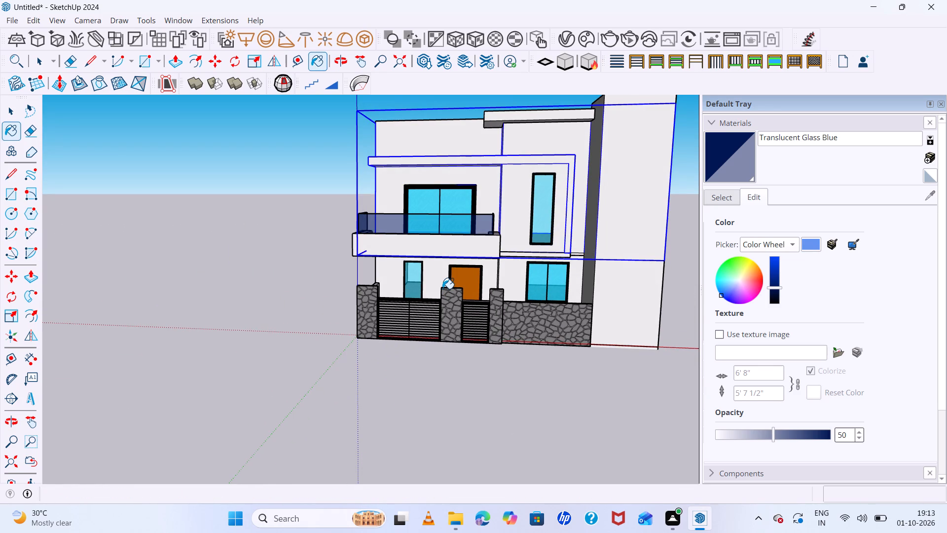
middle_click_drag(472, 241, 518, 253)
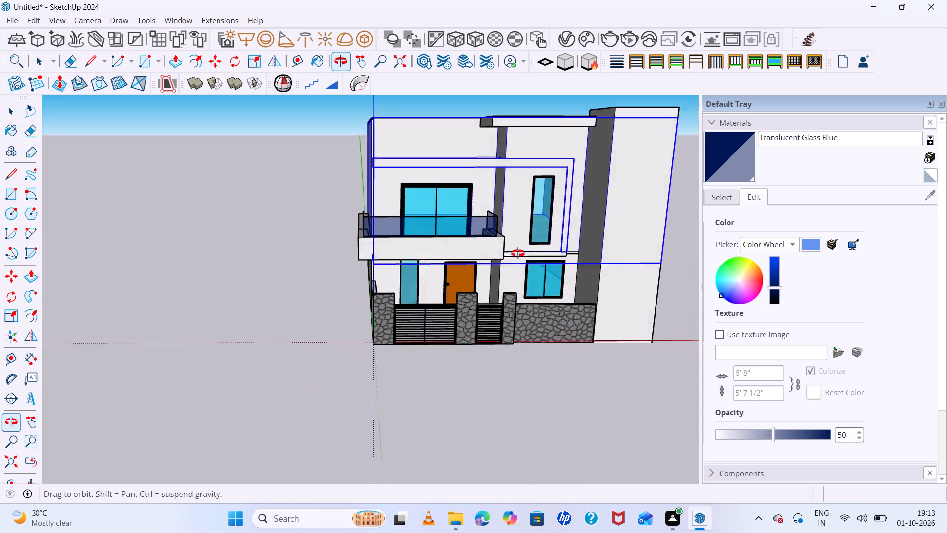
middle_click_drag(518, 253, 491, 221)
scroll(567, 242, "up", 6)
middle_click_drag(573, 249, 584, 364)
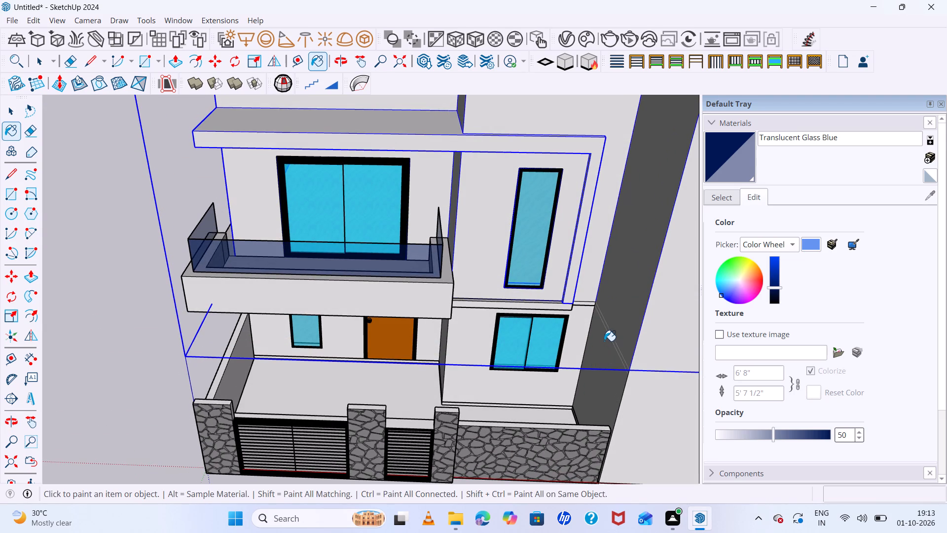
middle_click_drag(604, 341, 624, 271)
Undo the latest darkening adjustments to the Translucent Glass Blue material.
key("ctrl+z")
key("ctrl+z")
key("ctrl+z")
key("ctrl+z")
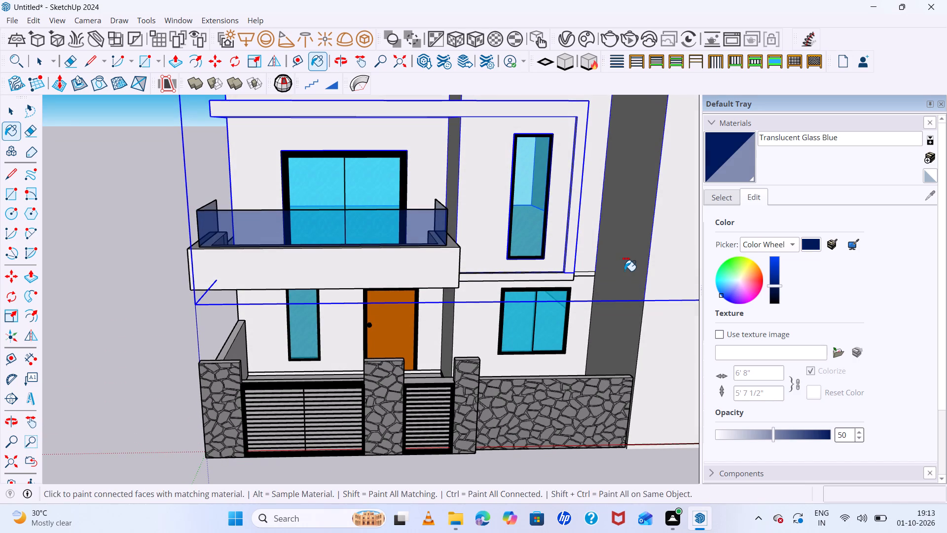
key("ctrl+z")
Clear the selection of the house geometry.
key("space")
key("space")
left_click(97, 262)
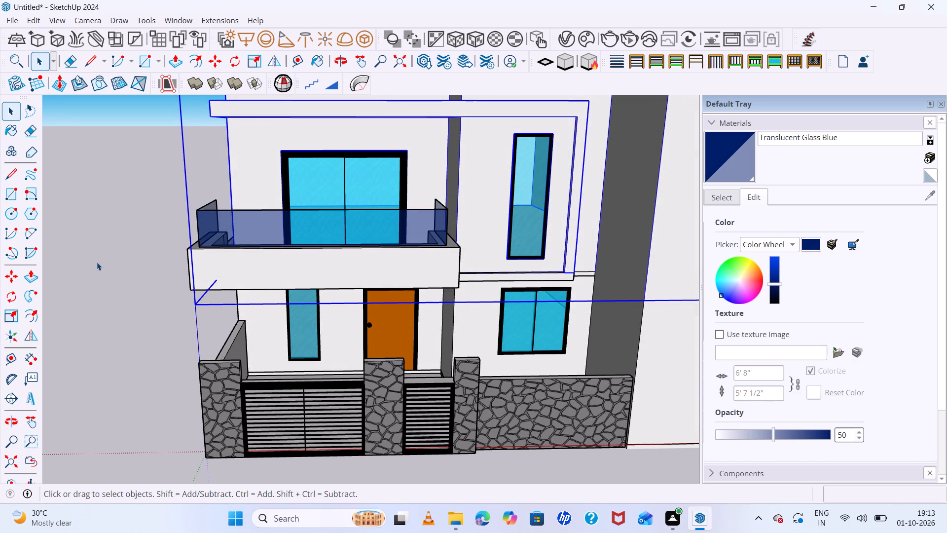
left_click(111, 273)
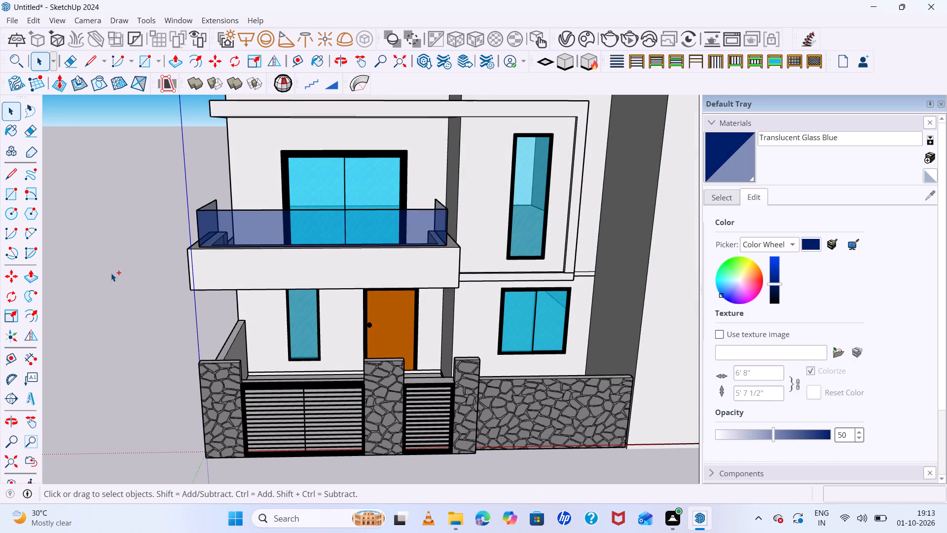
Undo the successive colour changes made to the Translucent Glass Blue material.
key("ctrl+z")
key("ctrl+z")
key("ctrl+z")
scroll(111, 273, "down", 8)
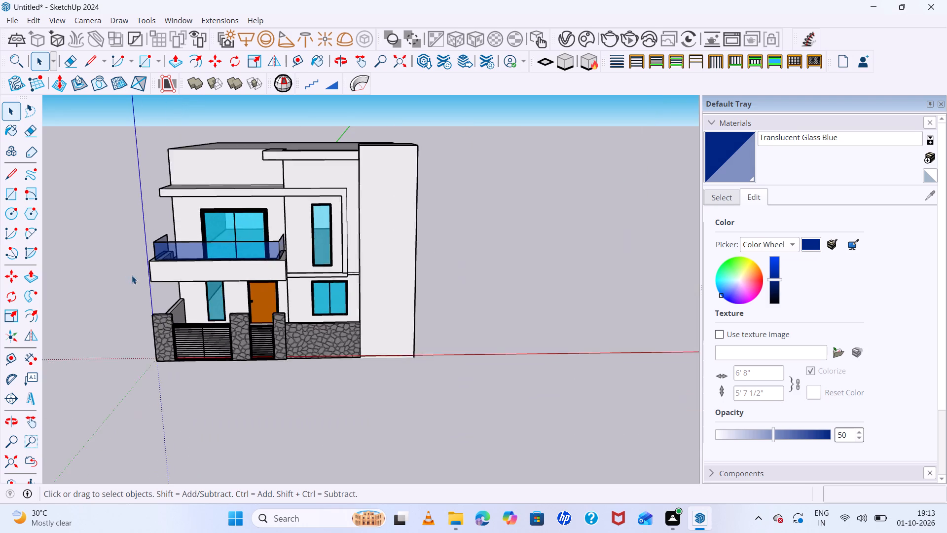
scroll(132, 275, "down", 6)
key("space")
left_click(387, 275)
key("ctrl+z")
key("ctrl+z")
key("ctrl+z")
key("ctrl+z")
key("ctrl+z")
key("ctrl+z")
key("ctrl+z")
key("ctrl+z")
key("ctrl+z")
key("ctrl+z")
key("ctrl+z")
key("ctrl+z")
key("ctrl+z")
key("ctrl+z")
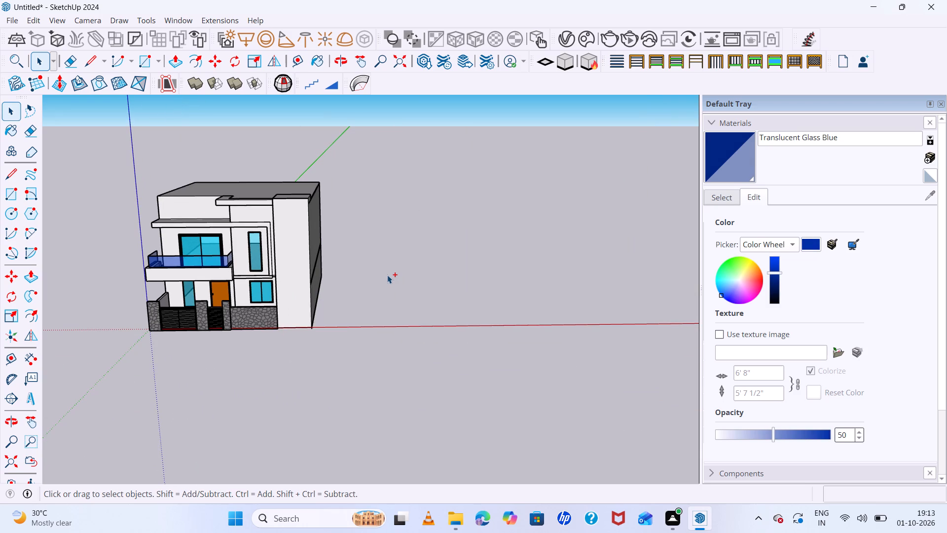
key("ctrl+z")
key("ctrl+z")
key("ctrl+z")
key("ctrl+z")
key("ctrl+z")
key("ctrl+z")
key("ctrl+z")
key("ctrl+z")
key("ctrl+z")
key("ctrl+z")
key("ctrl+z")
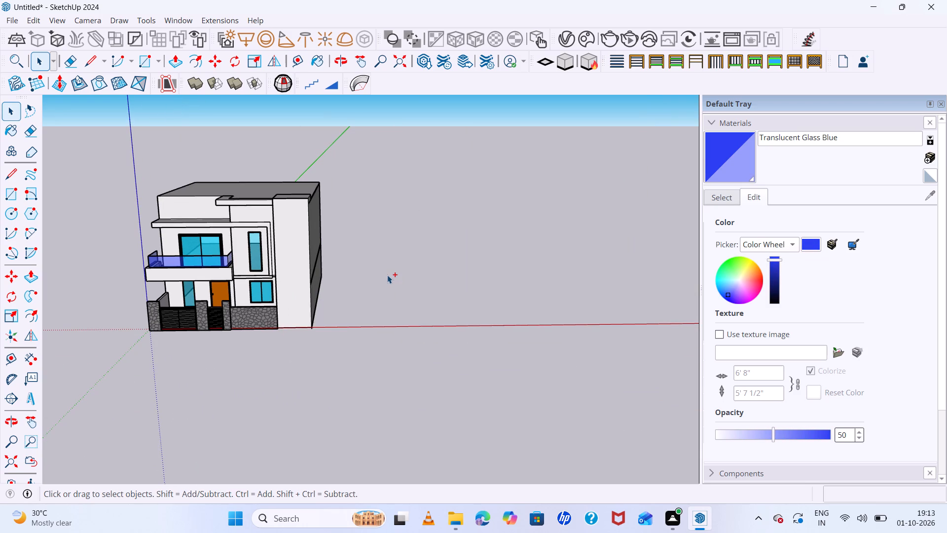
key("ctrl+z")
key("ctrl+z")
key("ctrl+z")
key("ctrl+z")
key("ctrl+z")
key("ctrl+z")
key("ctrl+z")
key("ctrl+z")
key("ctrl+z")
key("ctrl+z")
key("ctrl+z")
key("ctrl+z")
key("ctrl+z")
key("ctrl+z")
key("ctrl+z")
key("ctrl+z")
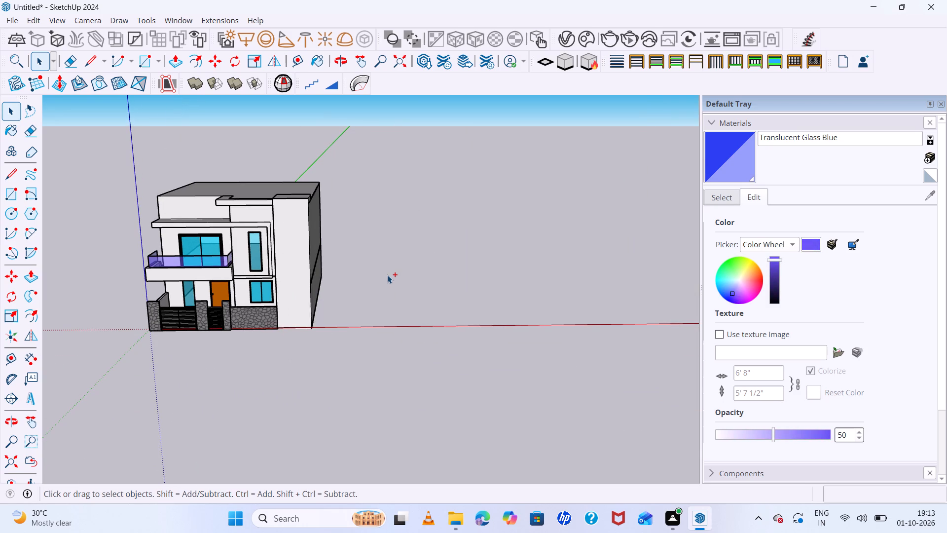
Undo further back, through the remaining glass colour edits, until the balcony's glass railing and raised parapet are removed.
middle_click_drag(249, 277, 515, 312)
key("ctrl+z")
key("ctrl+z")
key("ctrl+z")
key("ctrl+z")
key("ctrl+z")
key("ctrl+z")
key("ctrl+z")
key("ctrl+z")
key("ctrl+z")
key("ctrl+z")
key("ctrl+z")
key("ctrl+z")
key("ctrl+z")
key("ctrl+z")
key("ctrl+z")
key("ctrl+z")
key("ctrl+z")
key("ctrl+z")
key("ctrl+z")
key("ctrl+z")
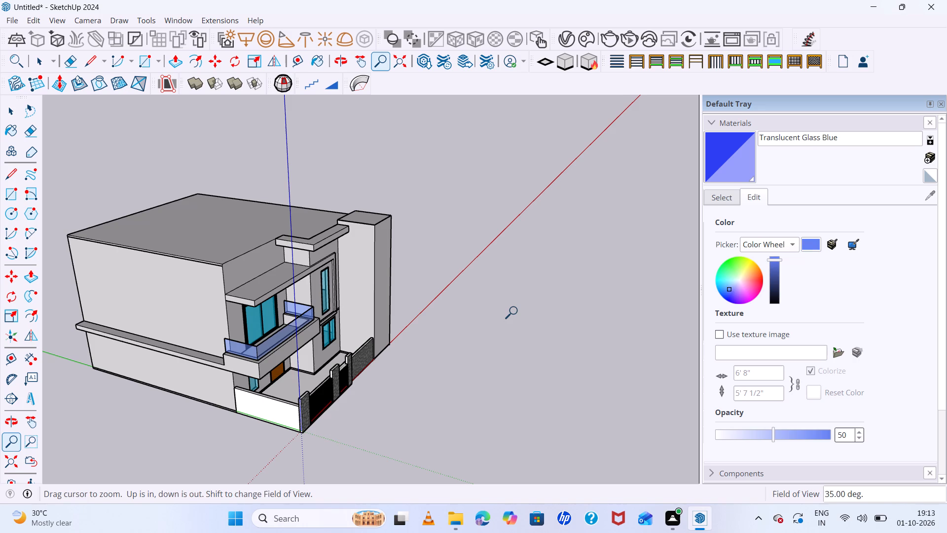
key("ctrl+z")
key("ctrl+z")
key("ctrl+z")
key("ctrl+z")
key("ctrl+z")
key("ctrl+z")
key("ctrl+z")
key("ctrl+z")
key("ctrl+z")
key("ctrl+z")
key("ctrl+z")
key("ctrl+z")
key("ctrl+z")
key("ctrl+z")
key("ctrl+z")
key("ctrl+z")
key("ctrl+z")
key("ctrl+z")
key("ctrl+z")
key("ctrl+z")
key("ctrl+z")
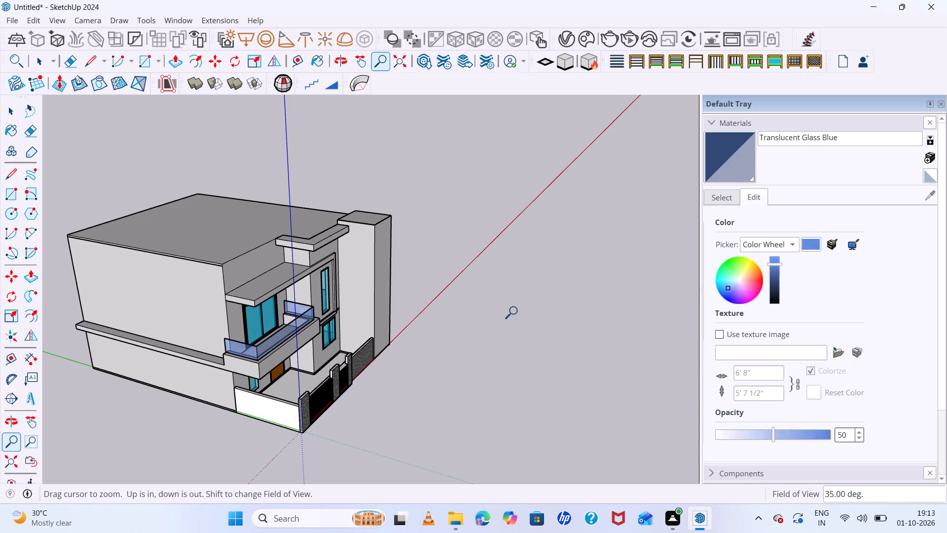
Push the first-floor balcony slab's front face back about 1' 5 1/4", to the line of the inner outline.
scroll(256, 329, "up", 6)
middle_click_drag(343, 326, 180, 329)
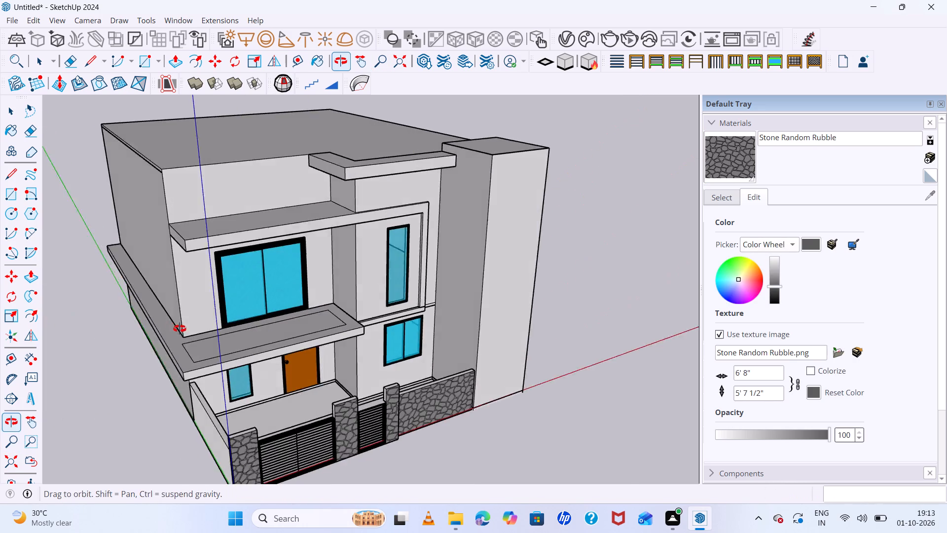
middle_click_drag(180, 329, 177, 329)
scroll(302, 317, "up", 8)
scroll(434, 354, "up", 1)
middle_click_drag(434, 353, 342, 270)
scroll(435, 353, "up", 1)
key("space")
left_click(373, 300)
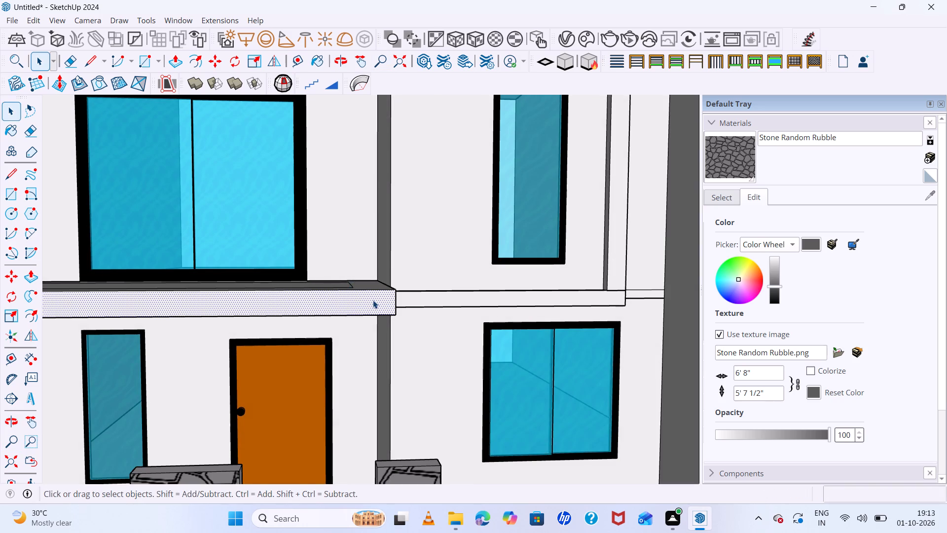
key("p")
left_click(373, 300)
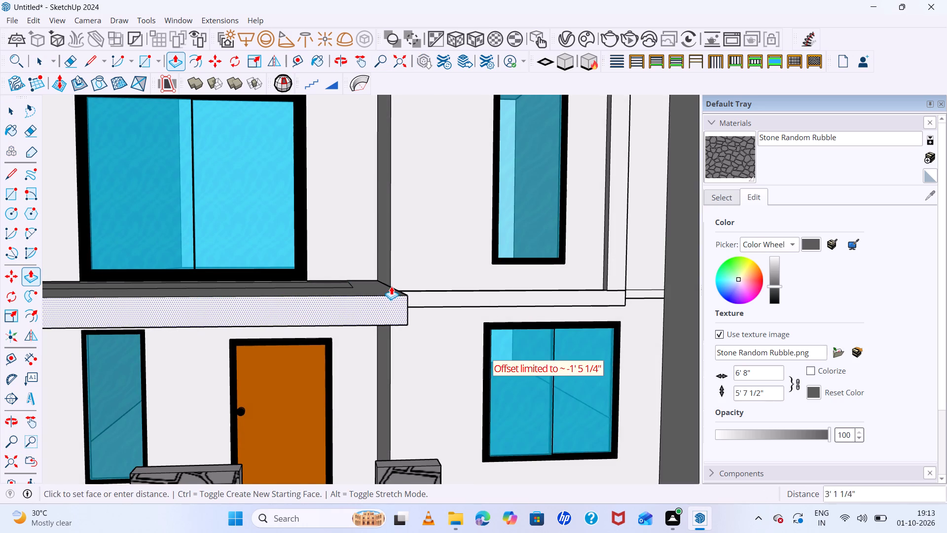
left_click(391, 284)
Delete the leftover inner outline edges from the top of the balcony slab.
middle_click_drag(415, 304, 447, 422)
scroll(447, 422, "up", 1)
scroll(382, 272, "down", 12)
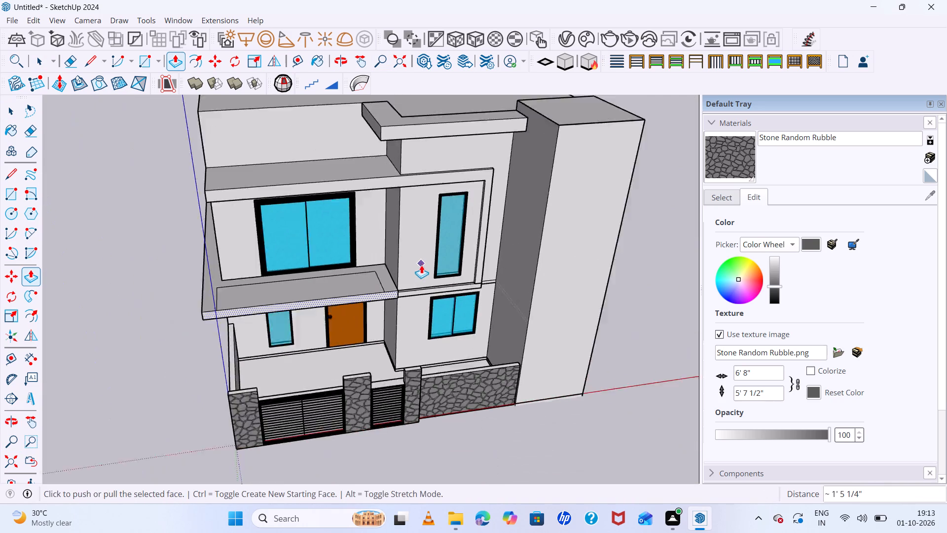
scroll(421, 265, "down", 2)
scroll(424, 296, "up", 1)
middle_click_drag(424, 301, 427, 342)
key("space")
left_click(388, 283)
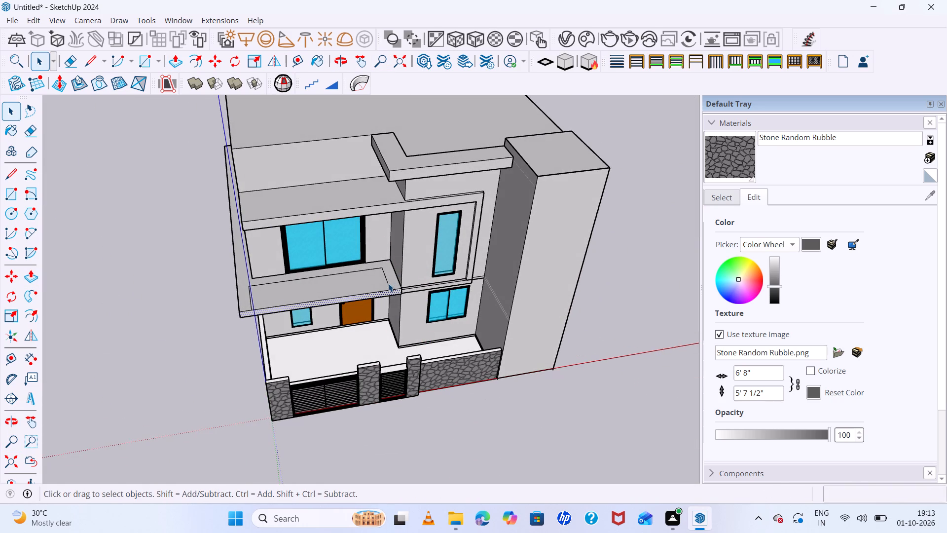
key("Delete")
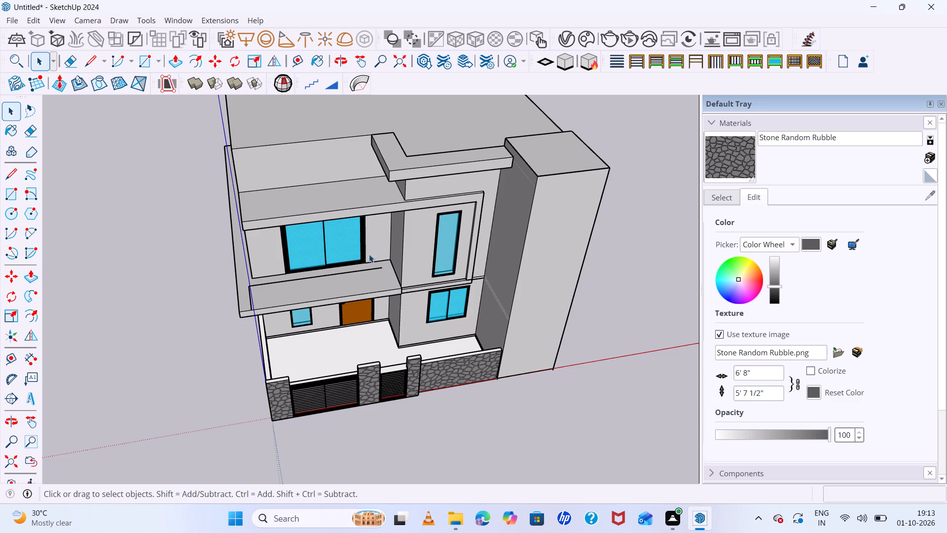
left_click(365, 268)
key("Delete")
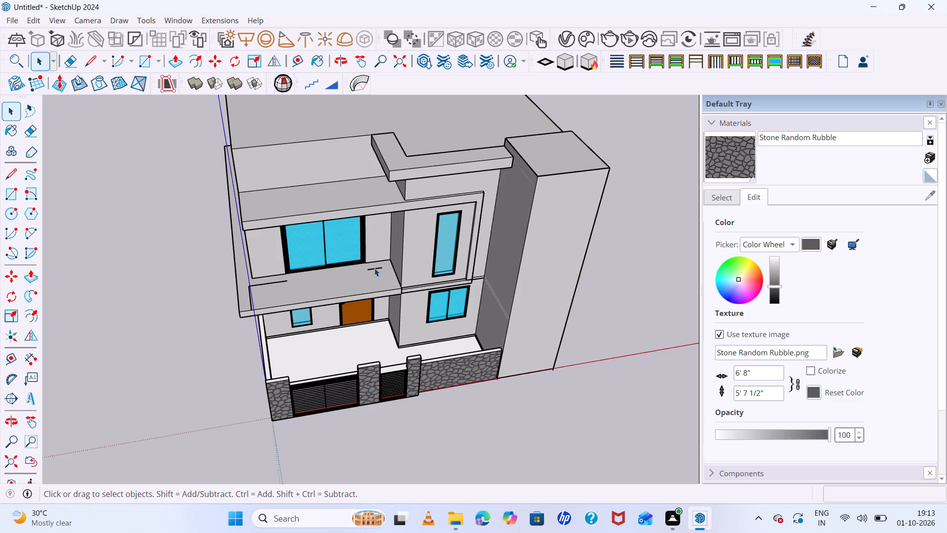
left_click(374, 268)
key("Delete")
left_click(259, 283)
key("Delete")
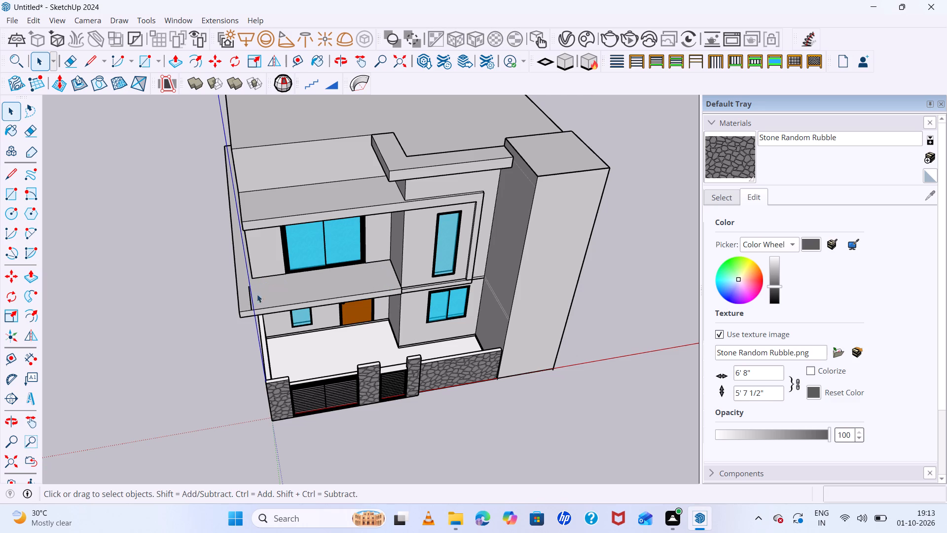
left_click(249, 296)
key("Delete")
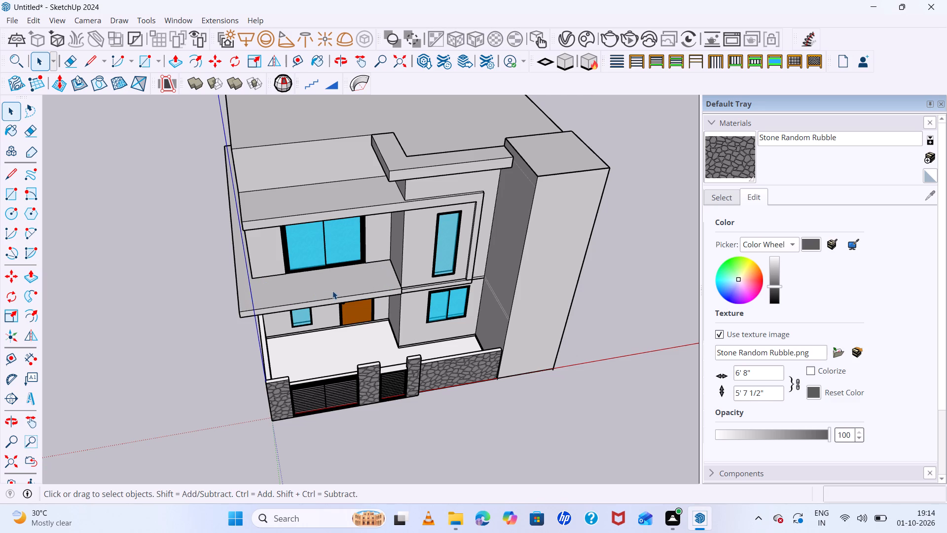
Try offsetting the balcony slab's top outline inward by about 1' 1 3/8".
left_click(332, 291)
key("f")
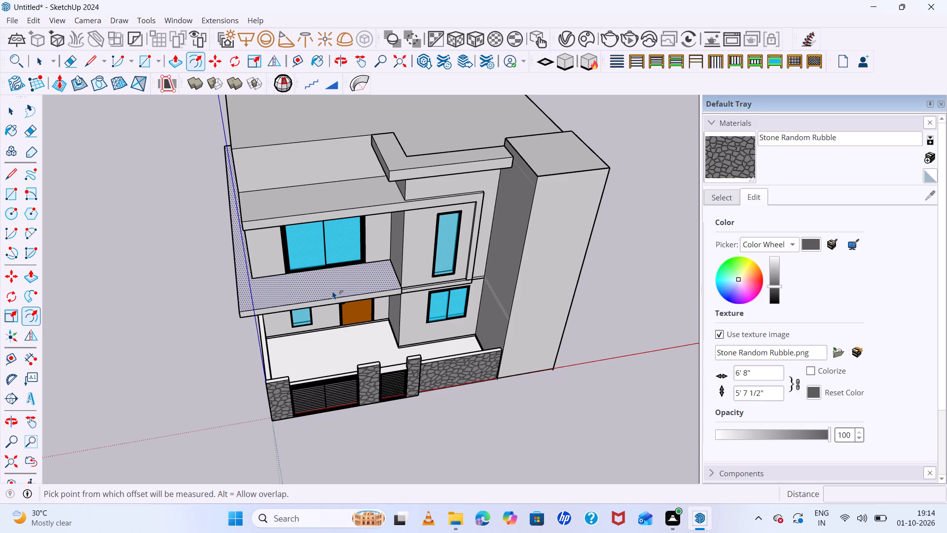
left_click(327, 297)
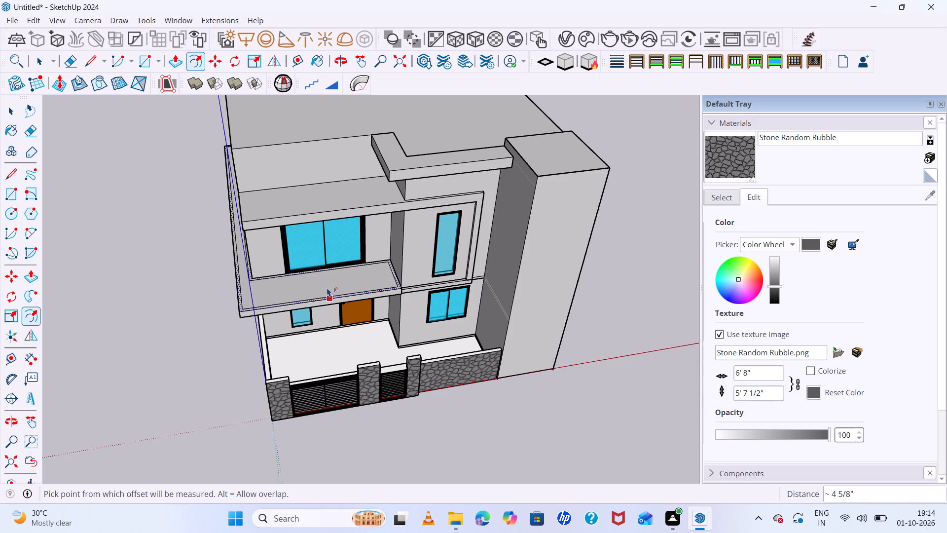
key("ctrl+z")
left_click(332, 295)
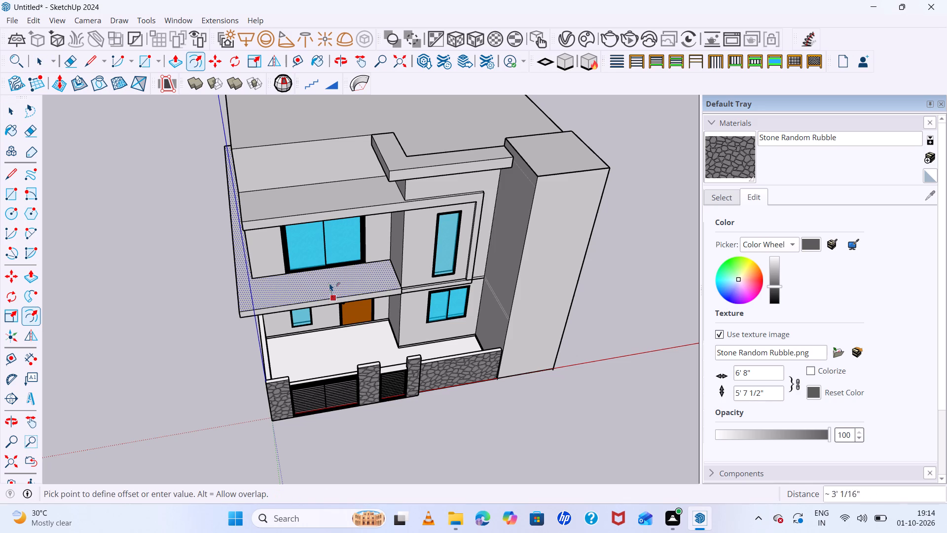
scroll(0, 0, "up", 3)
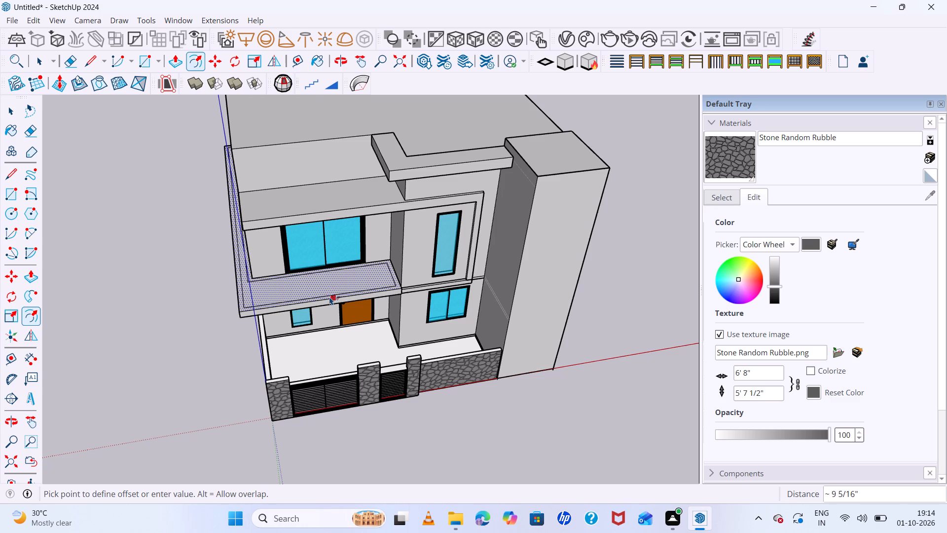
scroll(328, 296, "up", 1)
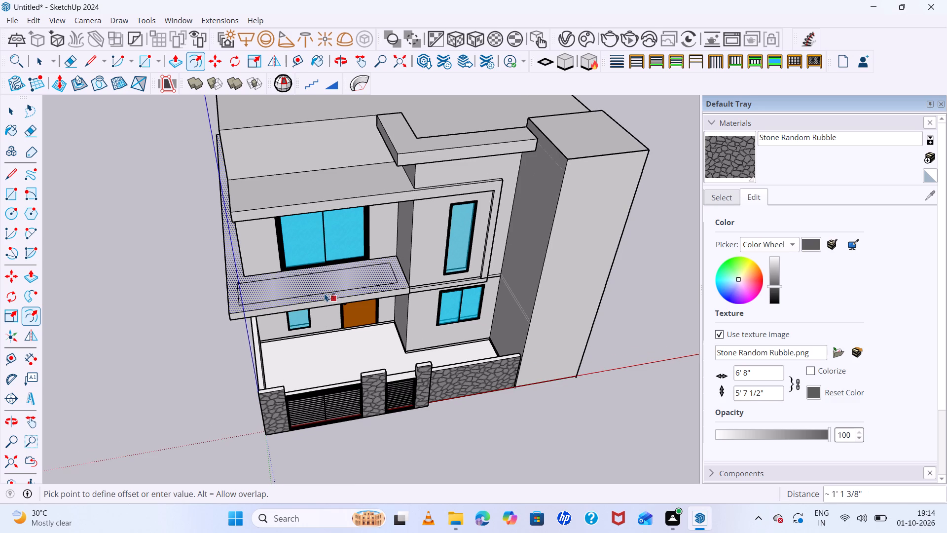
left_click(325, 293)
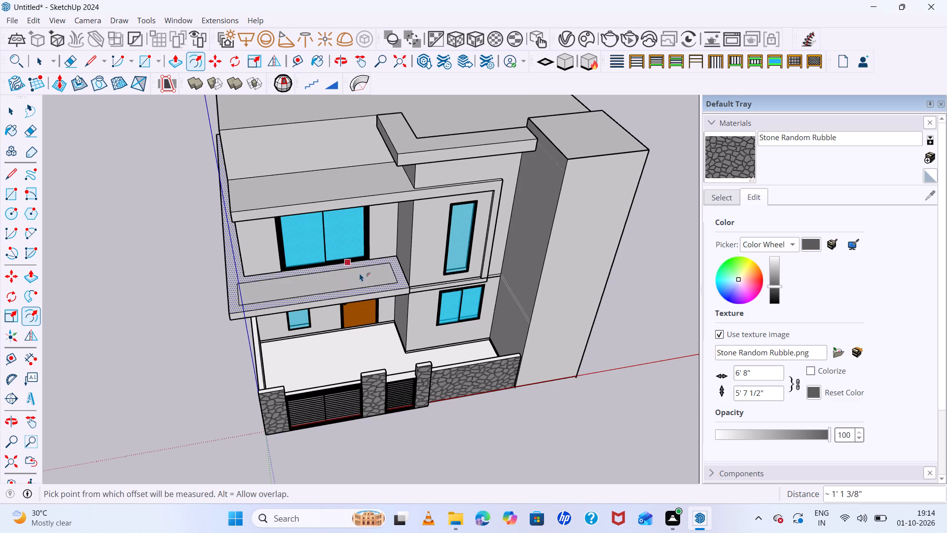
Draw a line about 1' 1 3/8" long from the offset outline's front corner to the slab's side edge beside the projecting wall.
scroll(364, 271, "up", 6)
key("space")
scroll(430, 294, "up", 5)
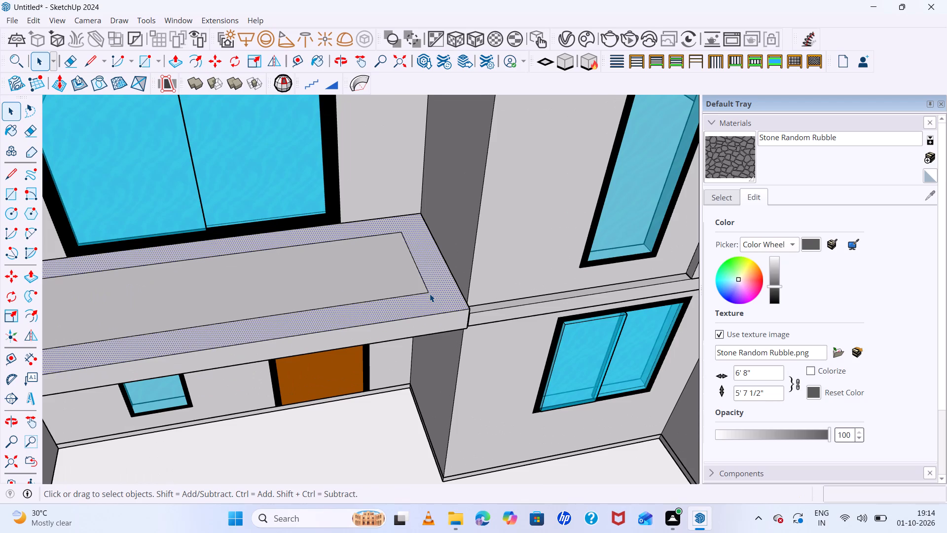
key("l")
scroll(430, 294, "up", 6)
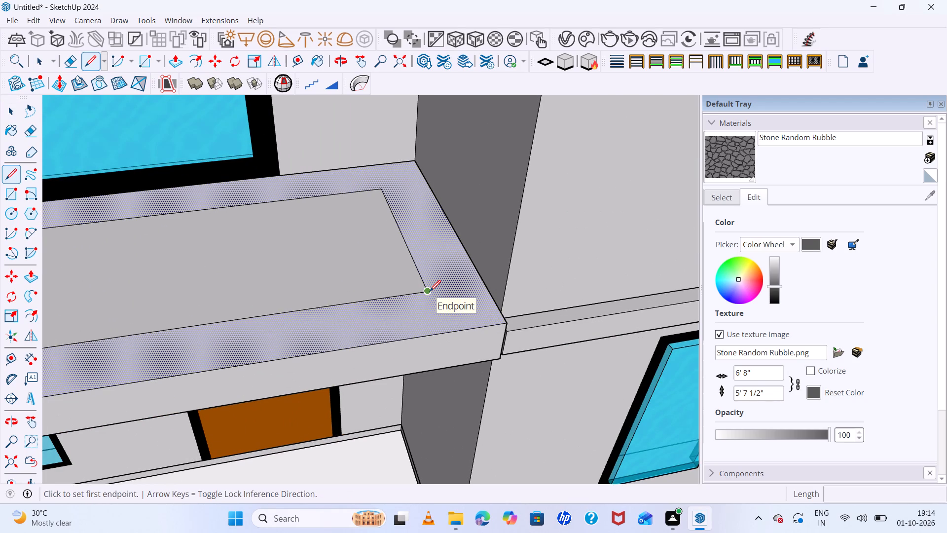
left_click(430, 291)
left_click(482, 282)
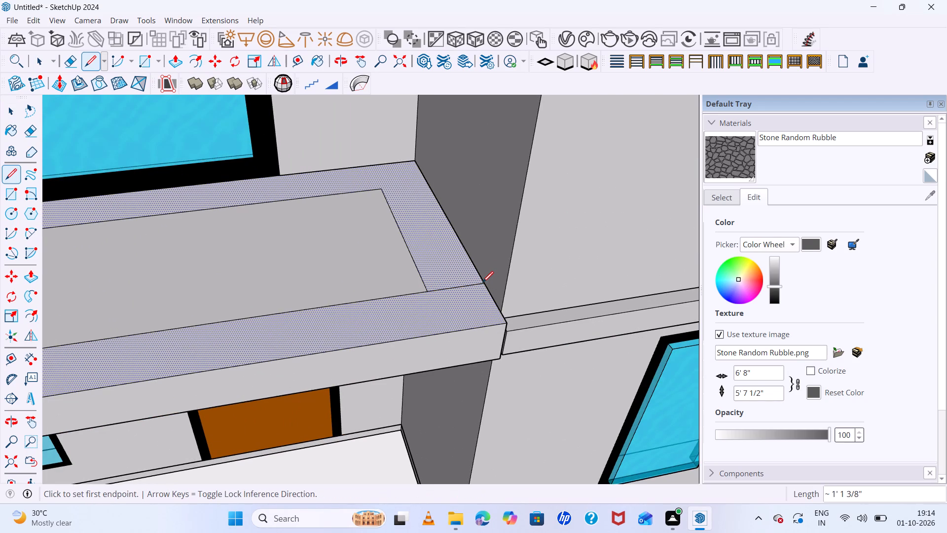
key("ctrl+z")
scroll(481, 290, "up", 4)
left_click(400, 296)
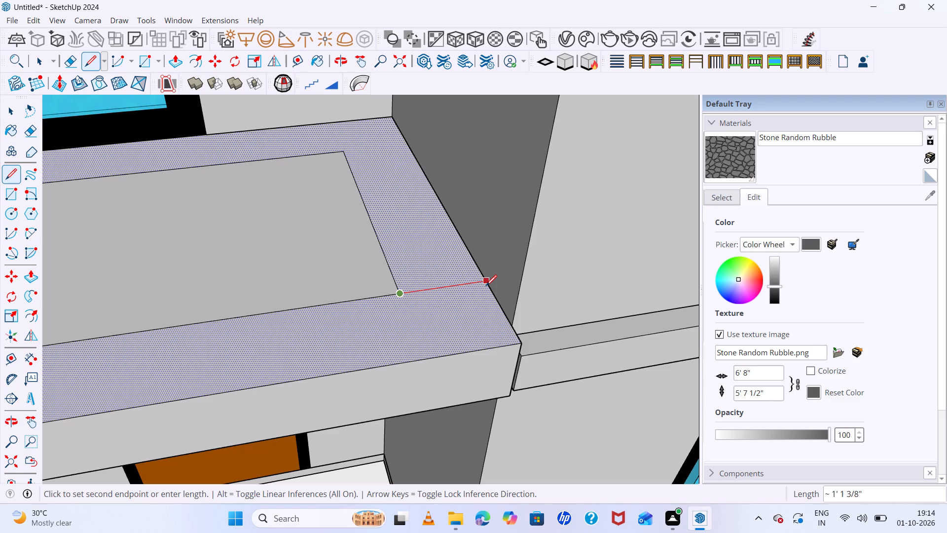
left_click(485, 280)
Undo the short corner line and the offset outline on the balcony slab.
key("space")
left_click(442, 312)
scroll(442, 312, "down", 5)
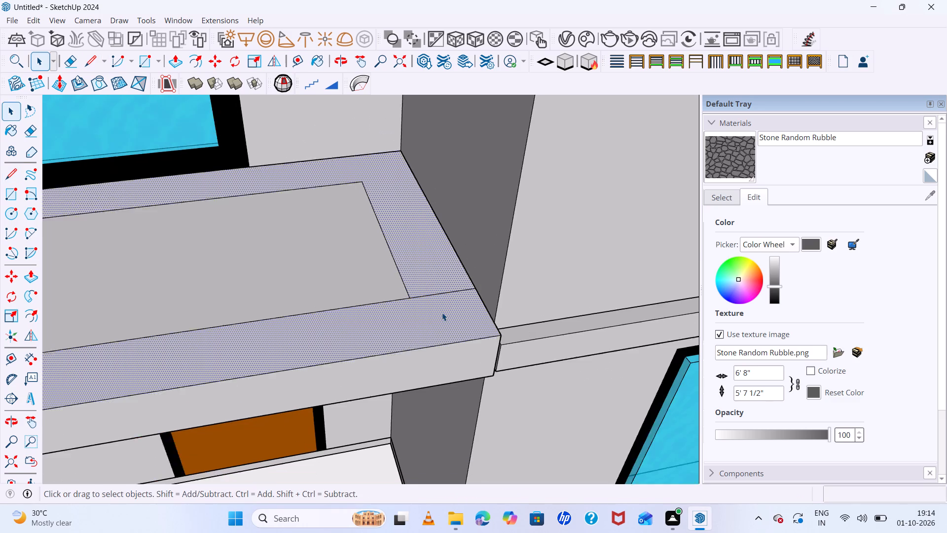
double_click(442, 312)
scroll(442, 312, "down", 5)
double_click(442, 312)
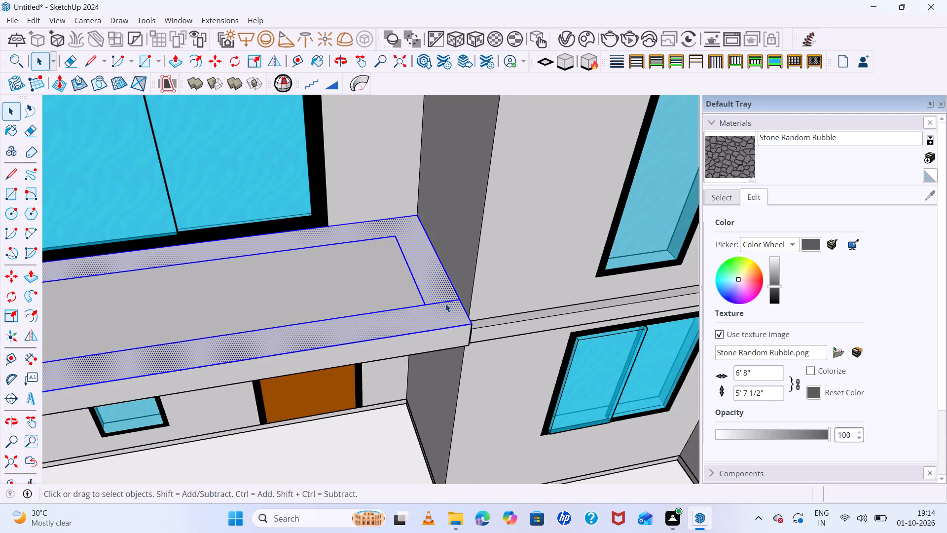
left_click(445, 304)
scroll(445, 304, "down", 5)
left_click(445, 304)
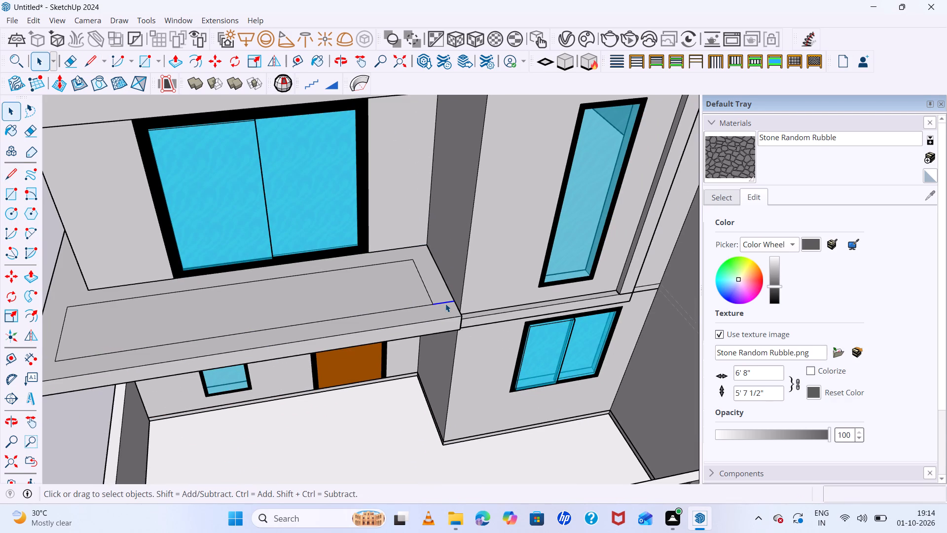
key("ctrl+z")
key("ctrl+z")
Draw an upright rectangle about 19' 10 3/8" by 2' 9" along the balcony slab's front top edge.
scroll(380, 310, "down", 6)
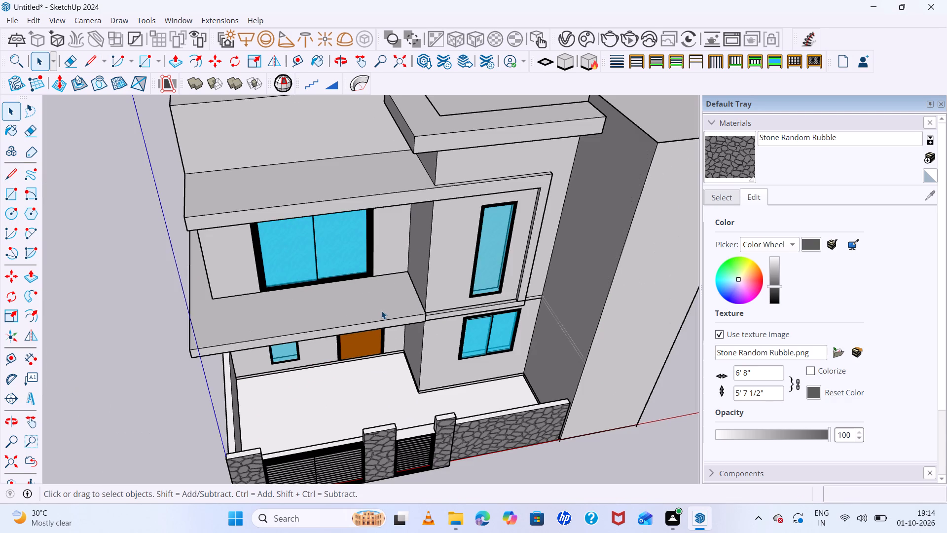
key("r")
scroll(186, 337, "up", 6)
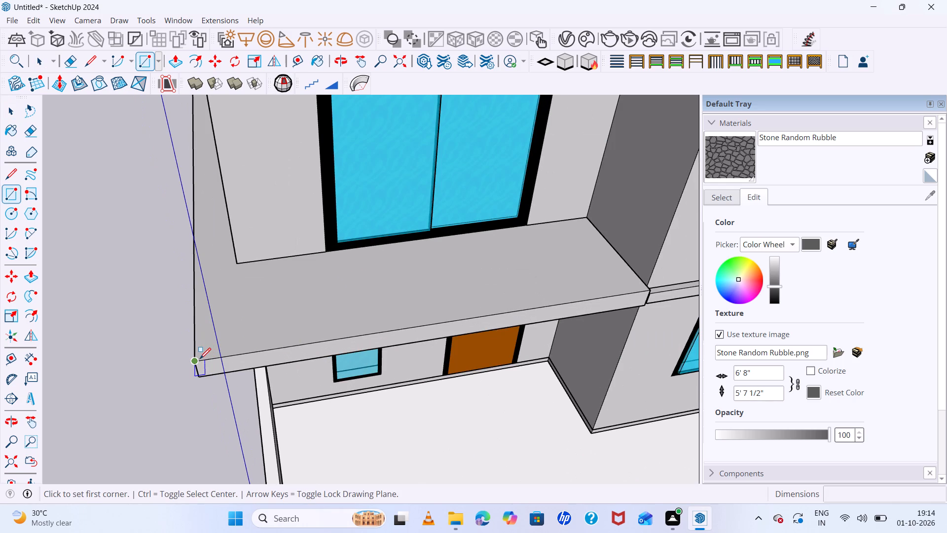
left_click(198, 359)
scroll(287, 266, "down", 5)
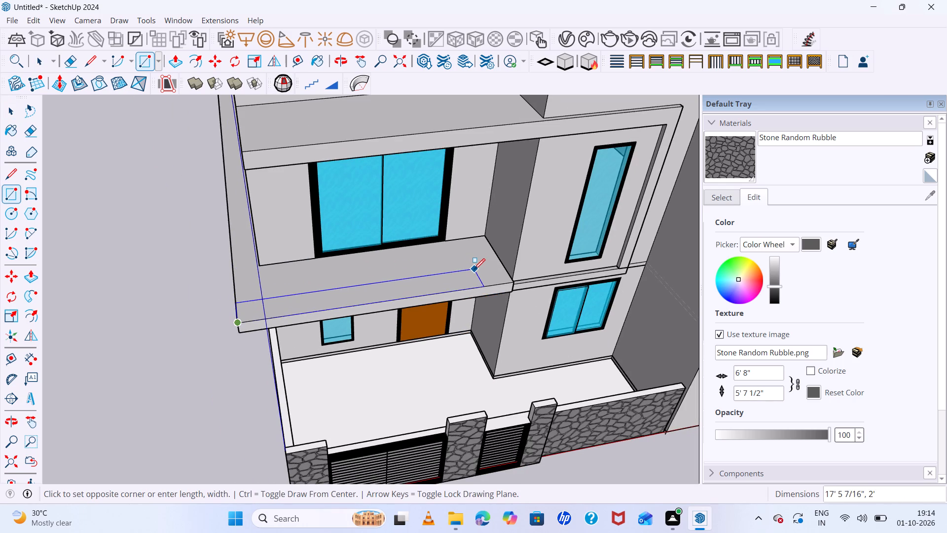
key("Left")
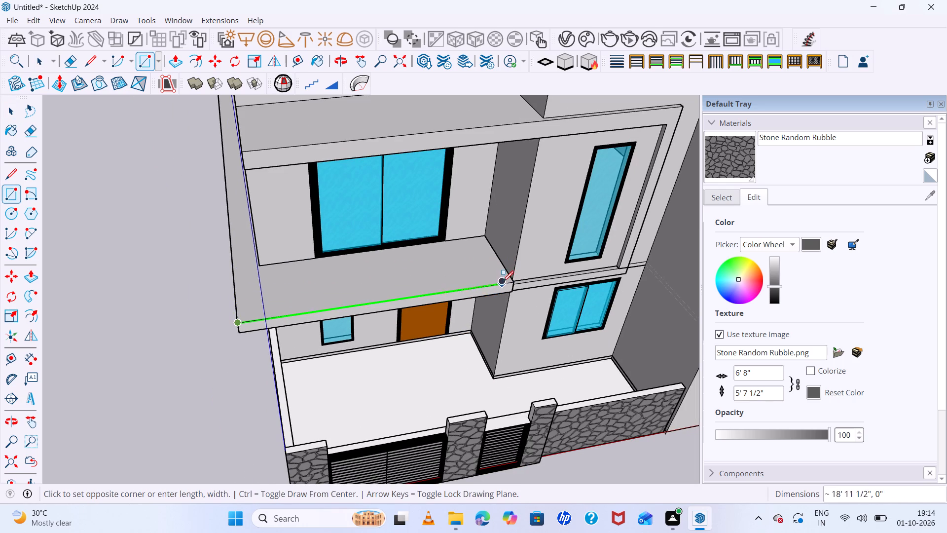
left_click(513, 283)
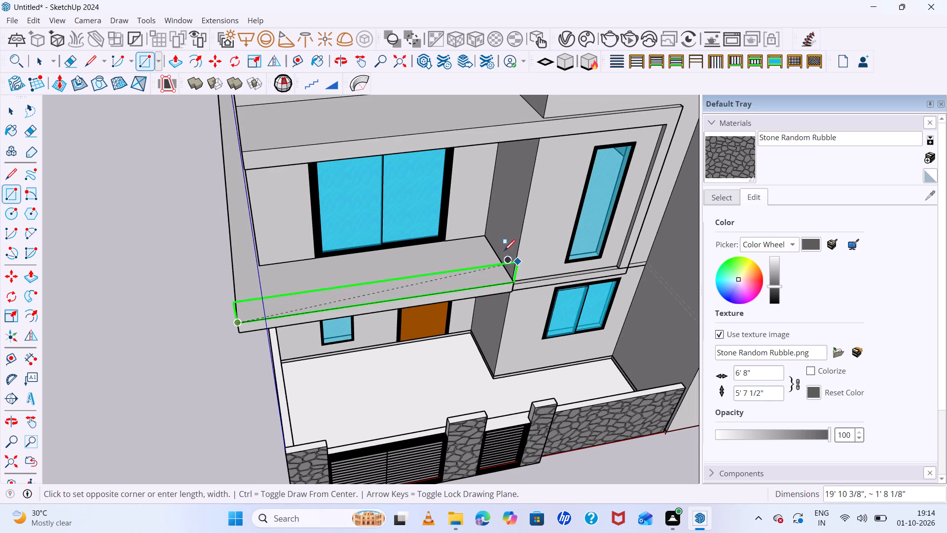
left_click(502, 250)
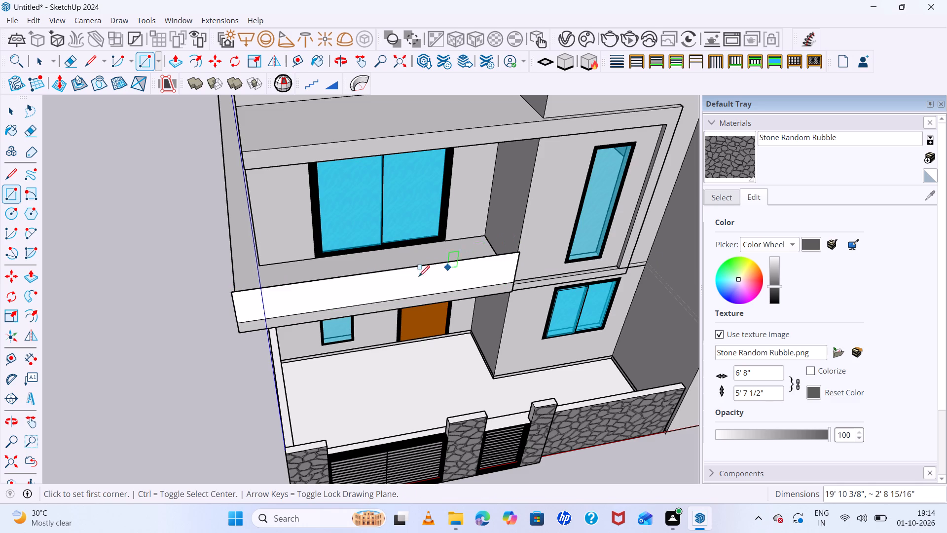
Draw an upright rectangle about 2' 9" high along the balcony slab's side edge, starting at the front panel's outer corner.
middle_click_drag(383, 289, 565, 279)
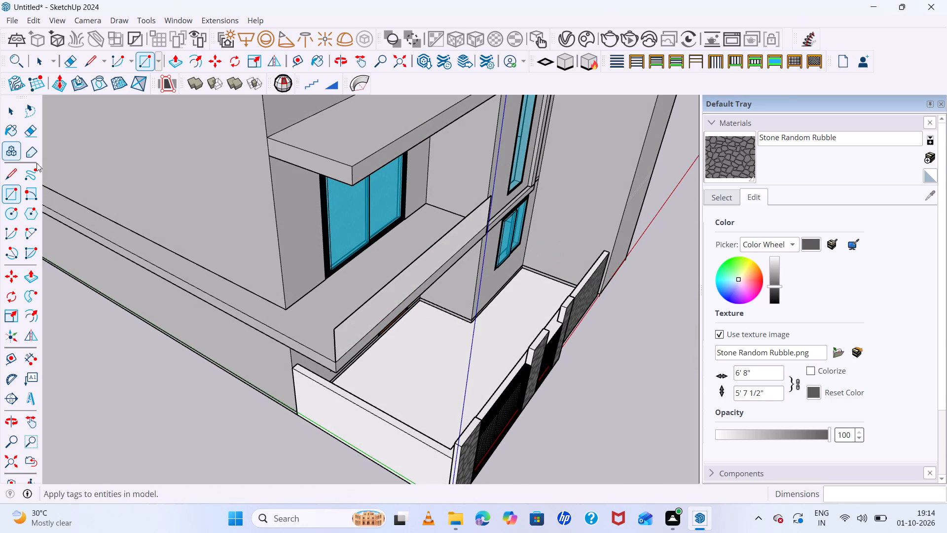
scroll(291, 312, "up", 5)
middle_click_drag(297, 312, 472, 269)
left_click(604, 221)
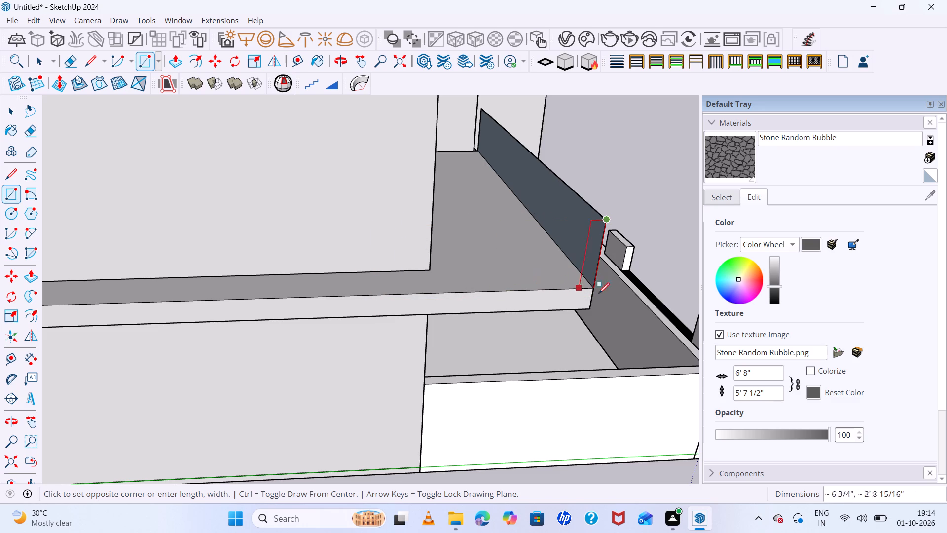
key("space")
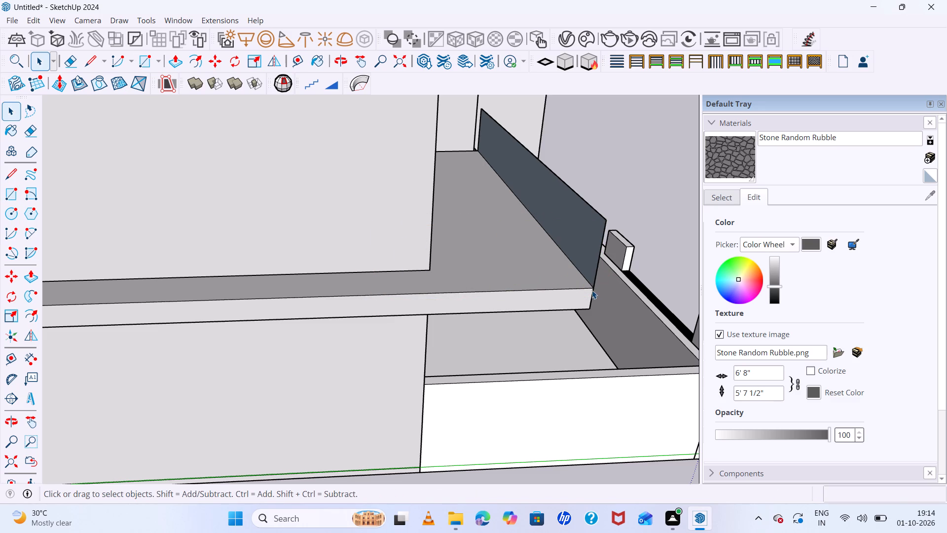
key("r")
left_click(590, 290)
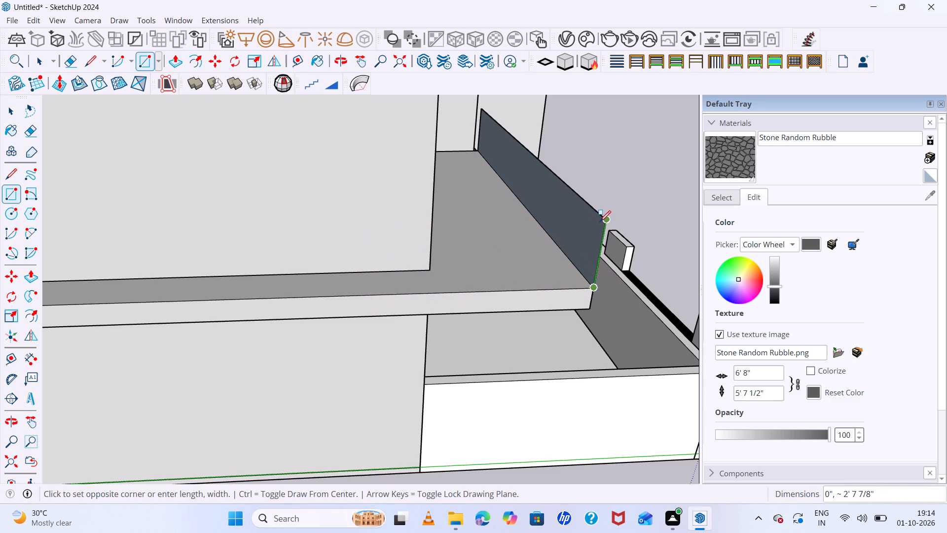
left_click(600, 222)
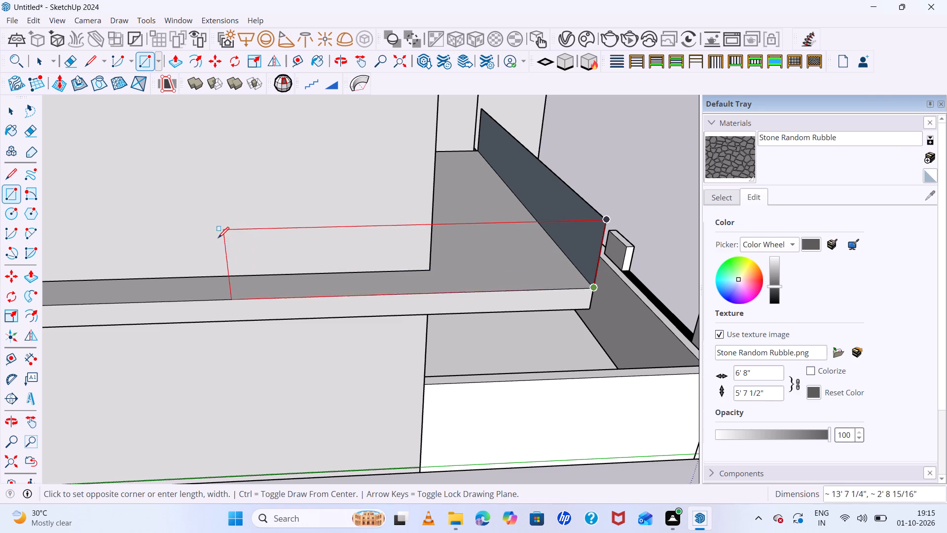
left_click(145, 226)
scroll(225, 250, "down", 6)
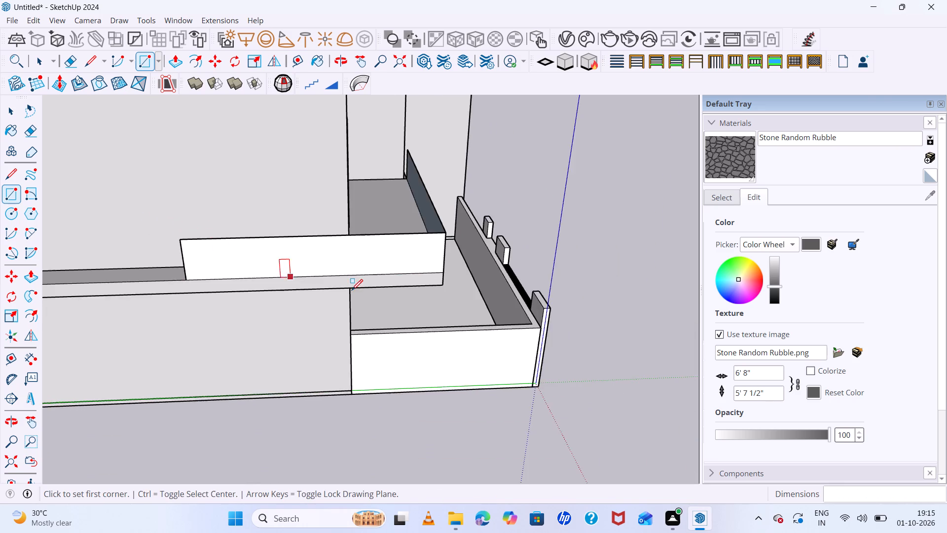
Paint the balcony's front and side railing panels with Translucent Glass Blue from the Glass and Mirrors collection.
middle_click_drag(231, 259, 0, 168)
middle_click_drag(444, 254, 224, 327)
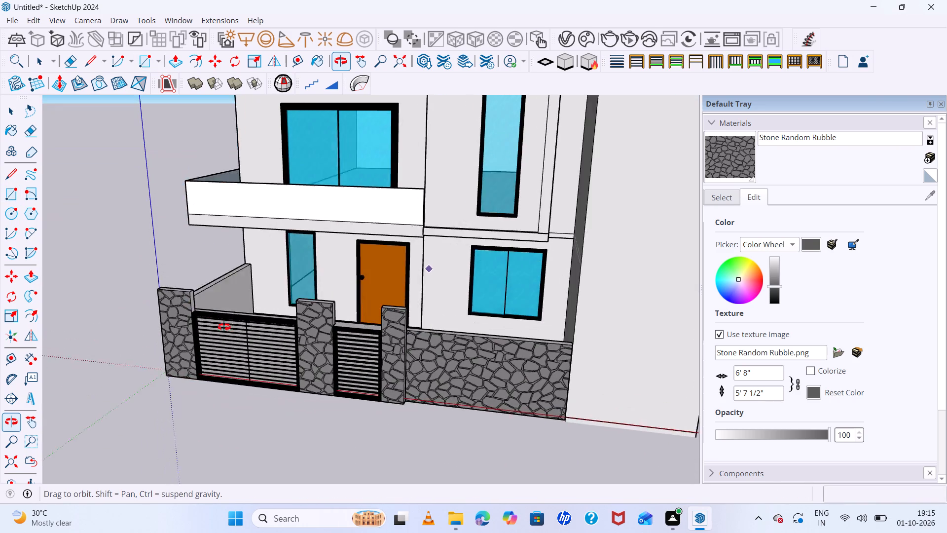
middle_click_drag(224, 327, 307, 267)
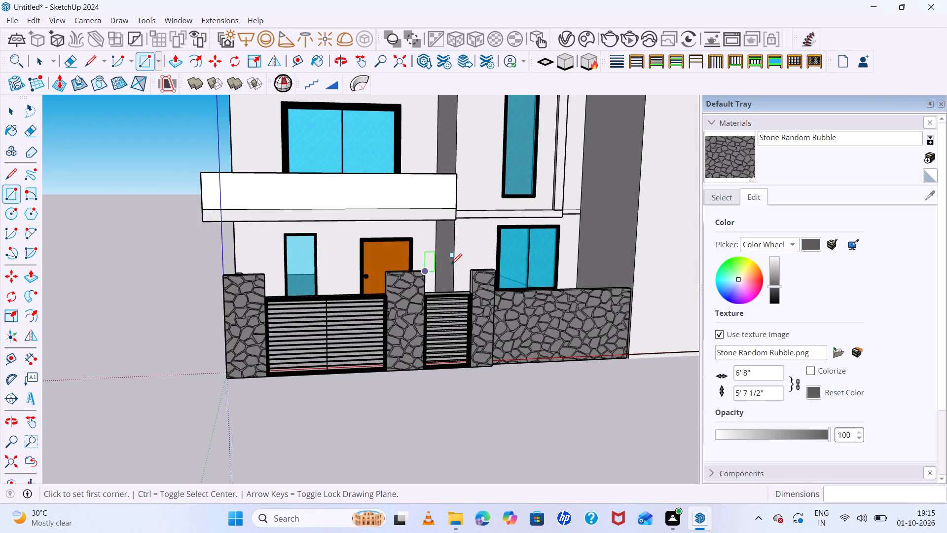
scroll(480, 243, "down", 16)
middle_click_drag(524, 225, 472, 202)
scroll(497, 181, "up", 6)
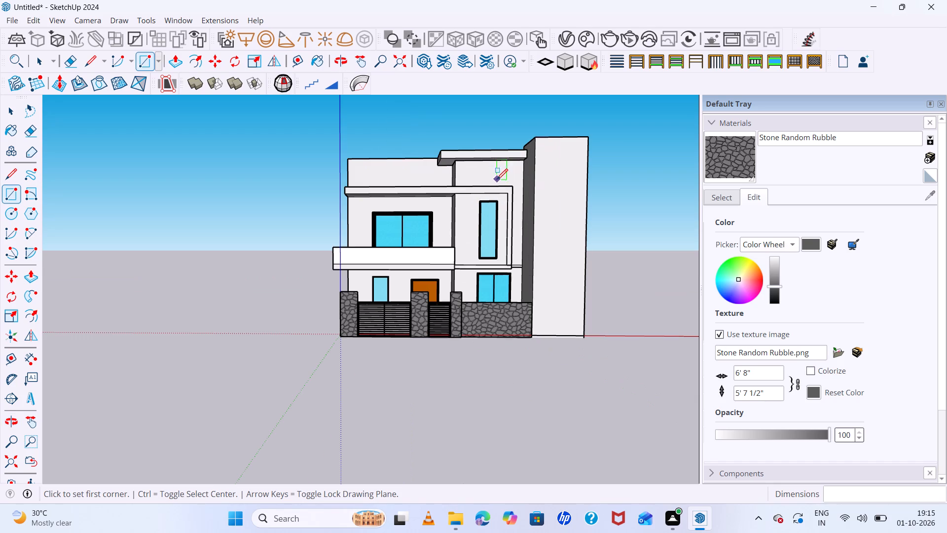
key("space")
left_click(726, 201)
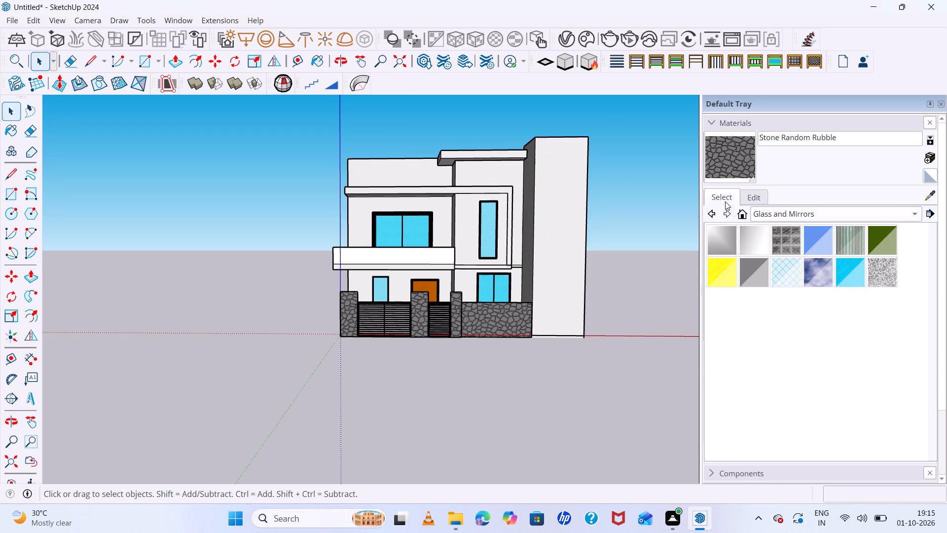
left_click(816, 242)
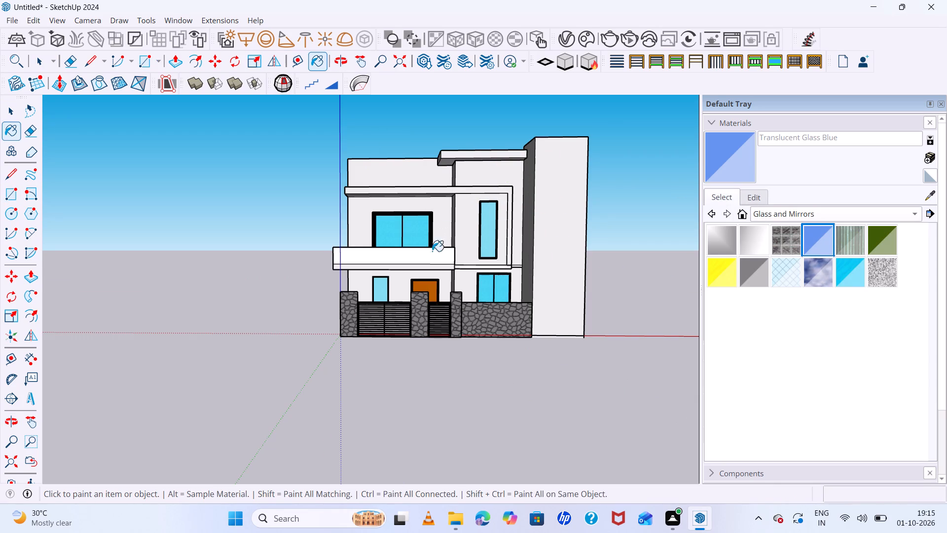
left_click(745, 195)
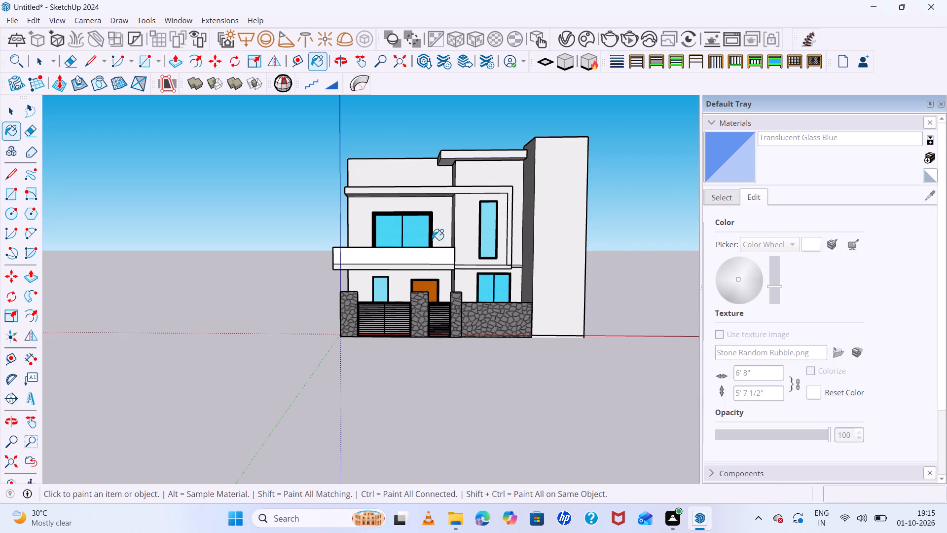
left_click(390, 257)
scroll(438, 271, "down", 3)
middle_click_drag(468, 282, 475, 323)
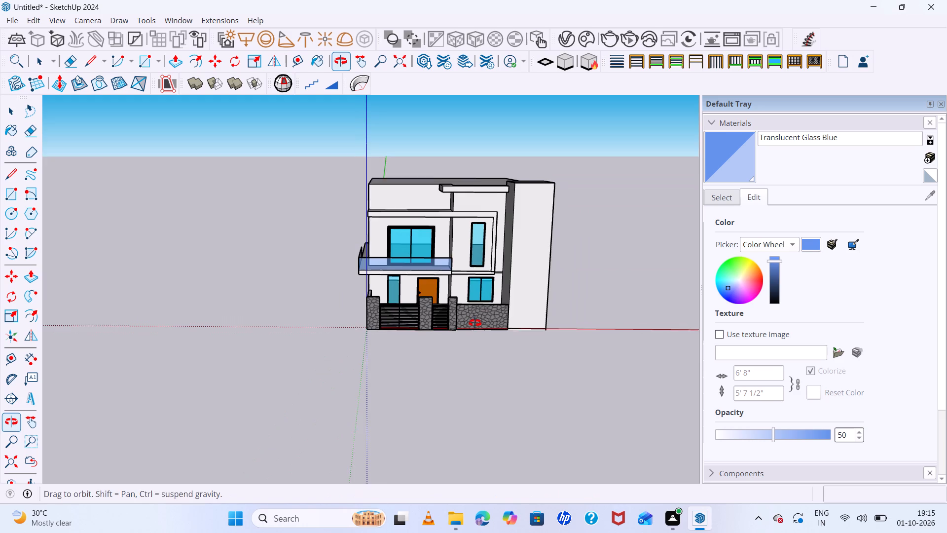
middle_click_drag(475, 323, 475, 323)
scroll(334, 255, "up", 5)
middle_click_drag(399, 269, 498, 286)
scroll(415, 272, "up", 7)
left_click(357, 262)
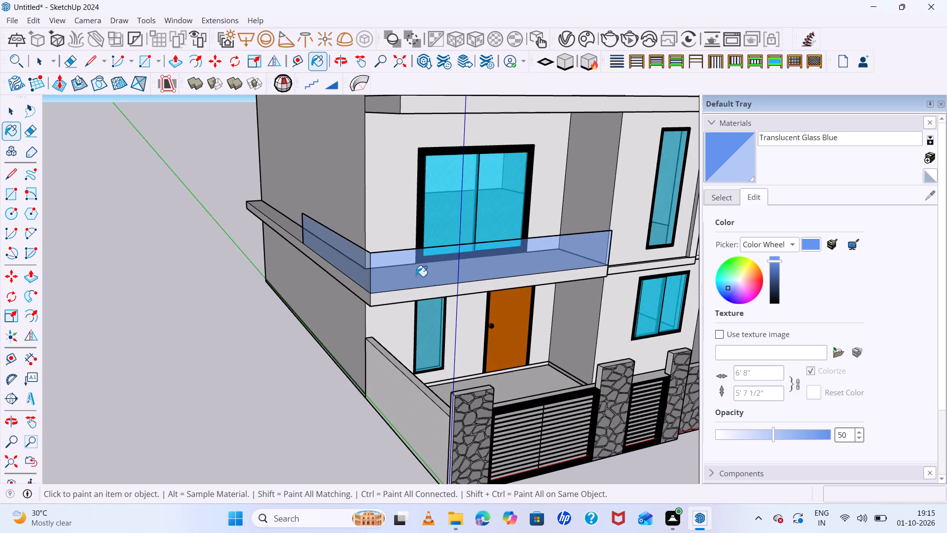
Recolour the Translucent Glass Blue material to a saturated deep blue, trying darker shades on the balcony railing.
scroll(427, 284, "down", 3)
middle_click_drag(390, 284, 239, 237)
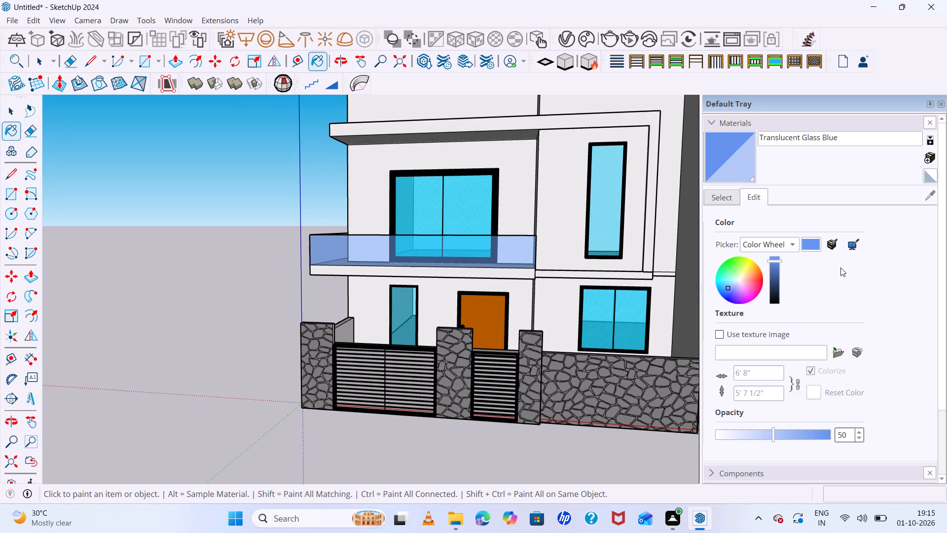
left_click(728, 301)
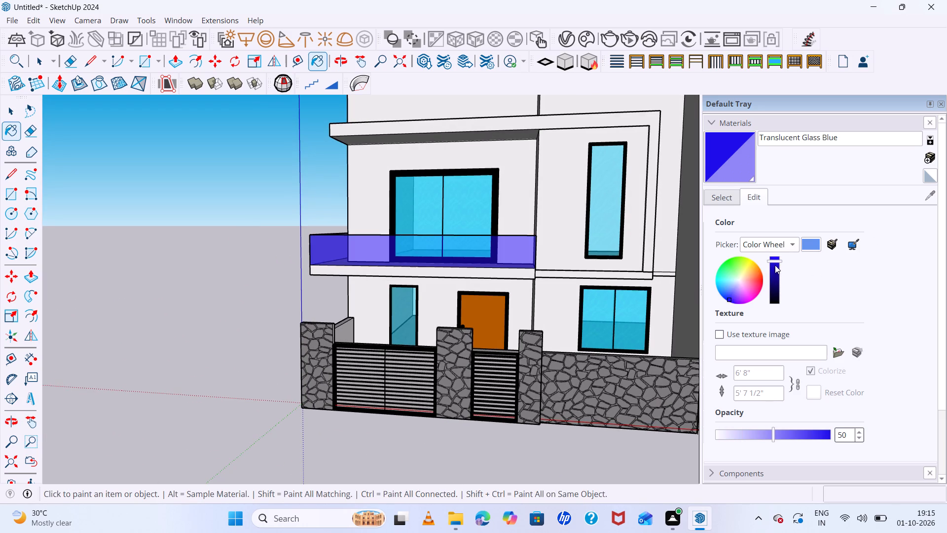
left_click(774, 261)
scroll(593, 308, "down", 8)
middle_click_drag(623, 324, 633, 288)
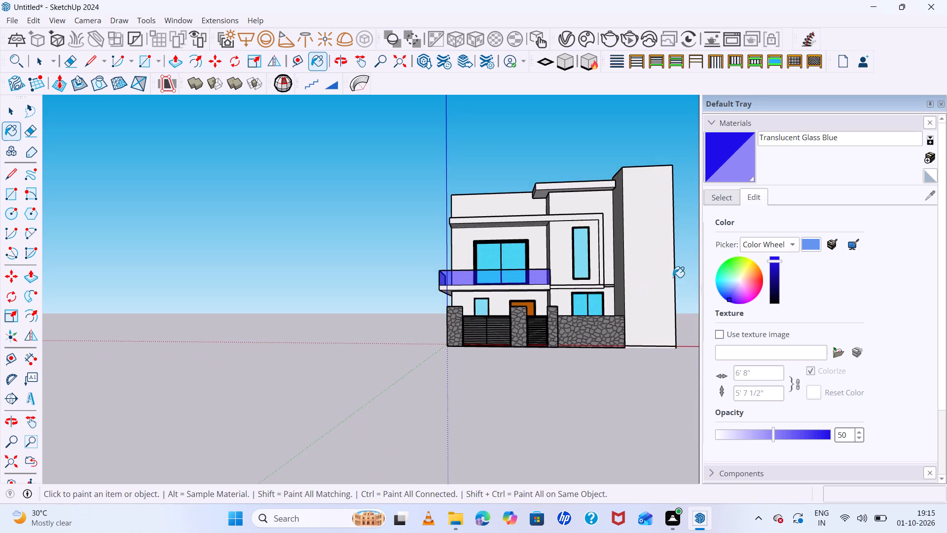
scroll(687, 269, "up", 6)
left_click_drag(771, 259, 773, 268)
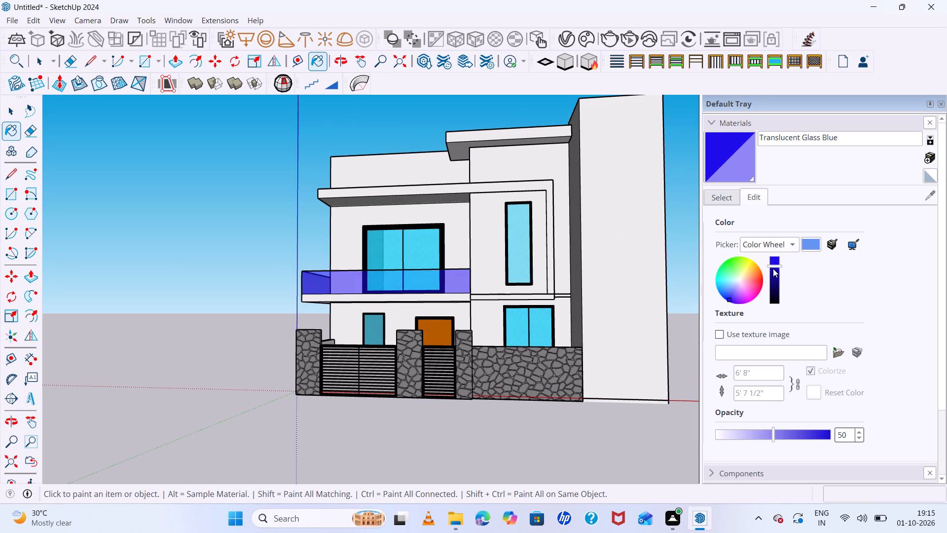
left_click_drag(773, 268, 776, 293)
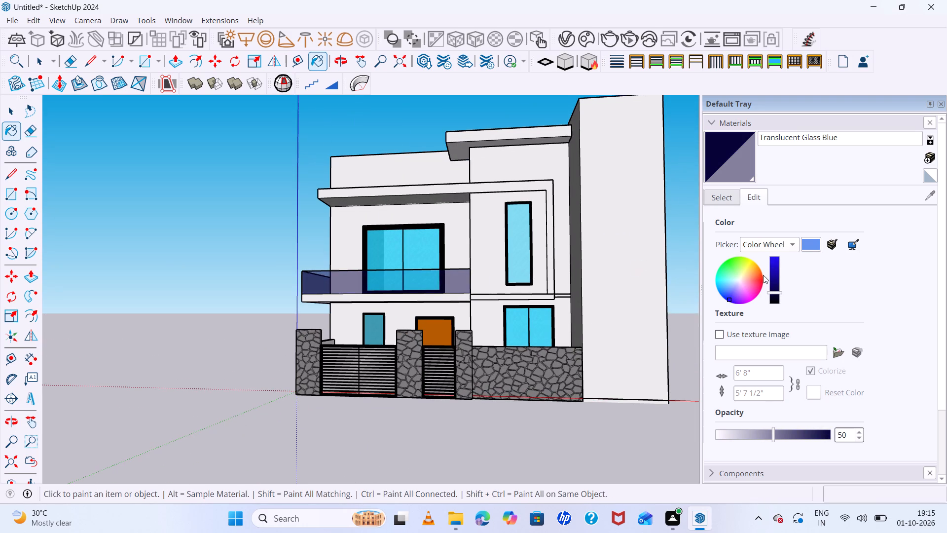
left_click_drag(773, 292, 762, 266)
Shift the railing glass material's hue slightly towards pure blue and darken it to a navy shade.
scroll(693, 253, "down", 4)
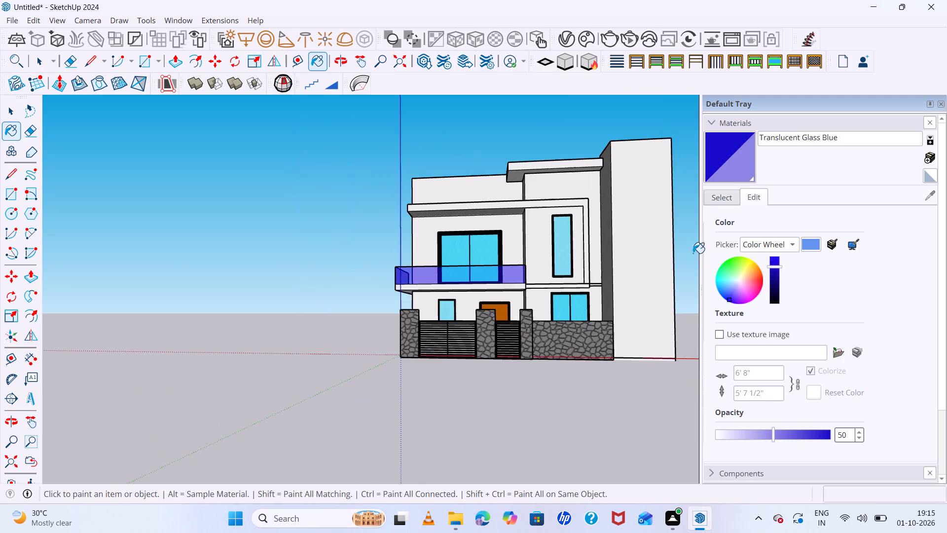
middle_click_drag(693, 253, 703, 302)
middle_click(704, 303)
scroll(672, 260, "up", 7)
middle_click_drag(676, 248, 675, 213)
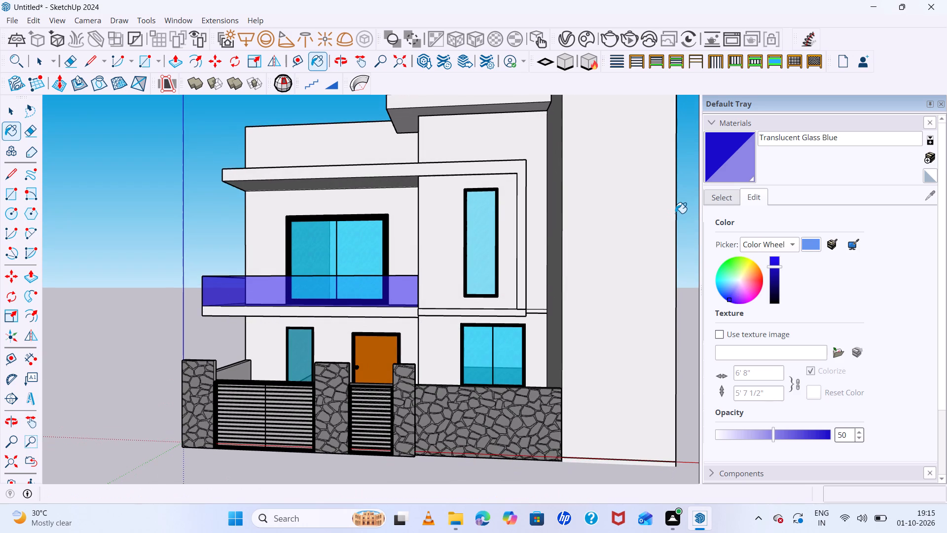
left_click(727, 300)
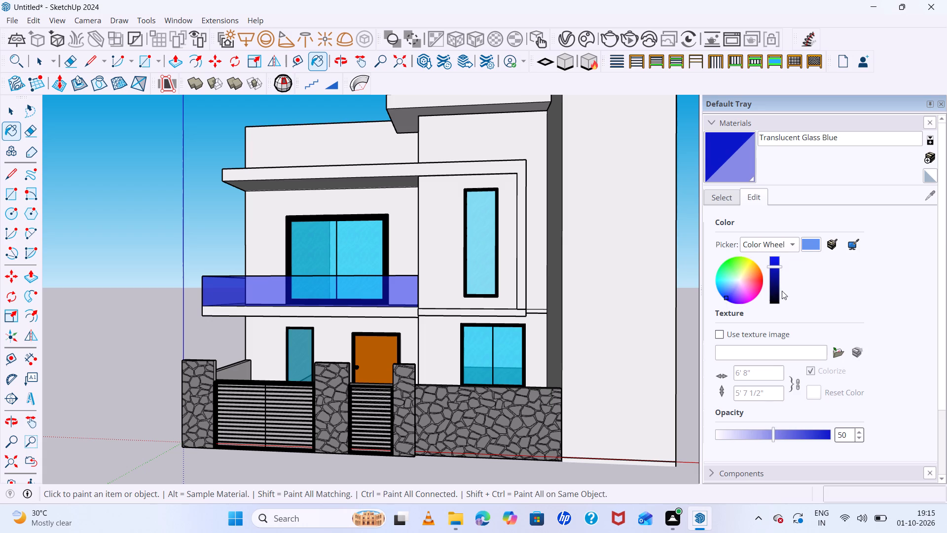
left_click_drag(773, 268, 776, 272)
left_click_drag(776, 272, 776, 276)
key("space")
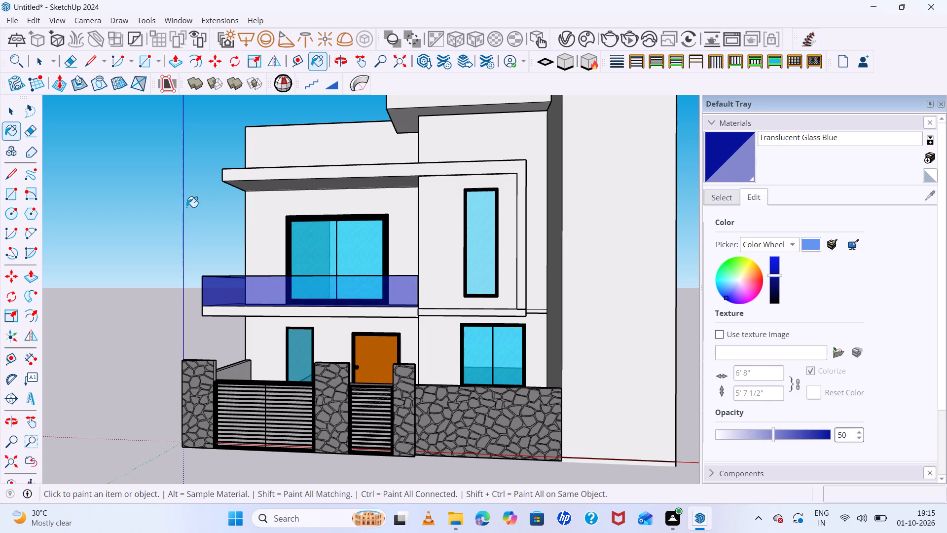
key("space")
left_click(182, 205)
key("space")
left_click(180, 198)
Examine the house front and its balcony glass railing from higher, lower and more distant viewpoints.
scroll(180, 198, "down", 7)
middle_click_drag(291, 233, 350, 295)
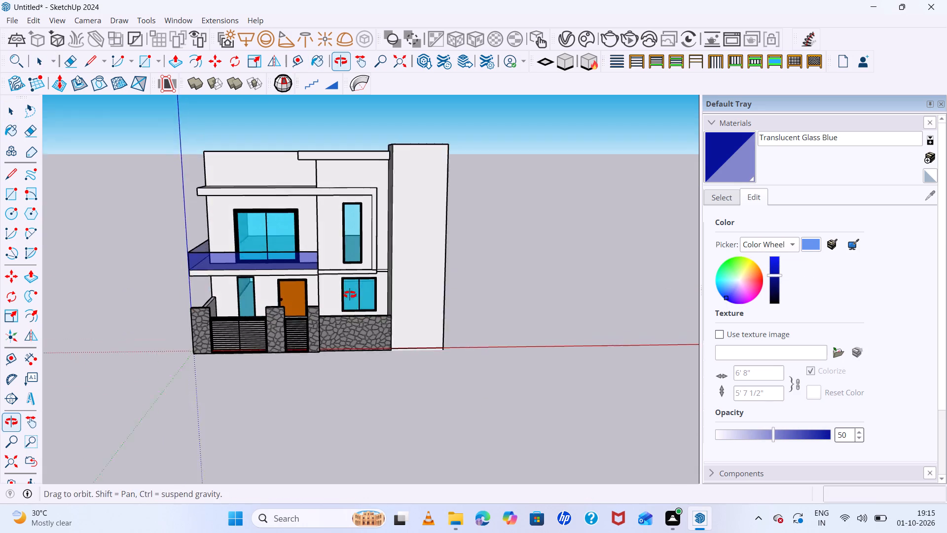
middle_click_drag(350, 295, 356, 296)
scroll(484, 256, "up", 6)
scroll(493, 225, "down", 5)
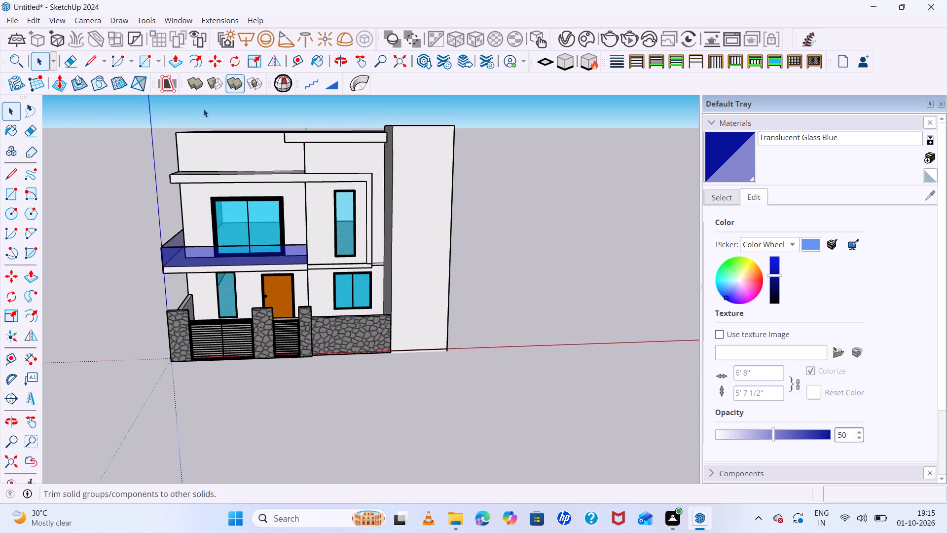
scroll(217, 184, "down", 6)
middle_click_drag(305, 217, 316, 150)
scroll(220, 212, "up", 8)
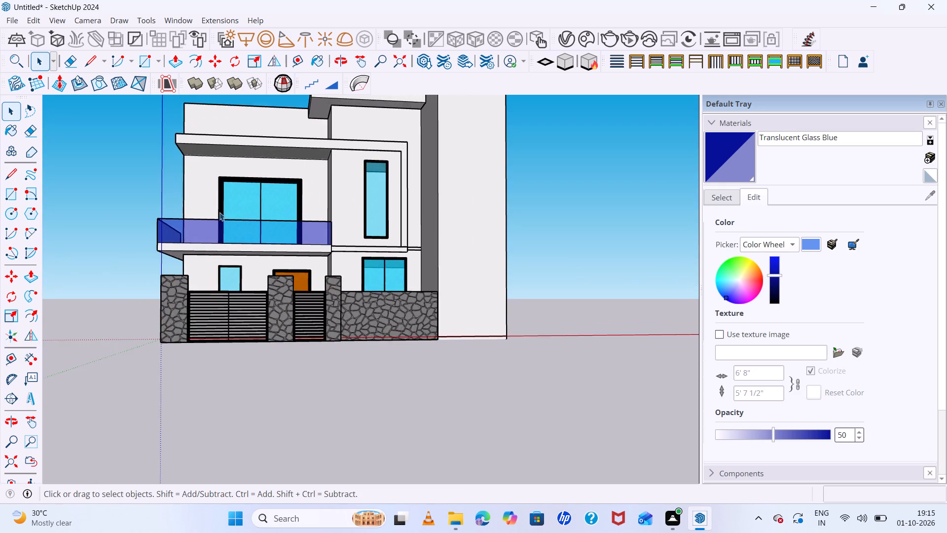
scroll(411, 248, "down", 9)
Bring up the materials already used in the model and examine the house front from several viewpoints.
left_click(718, 189)
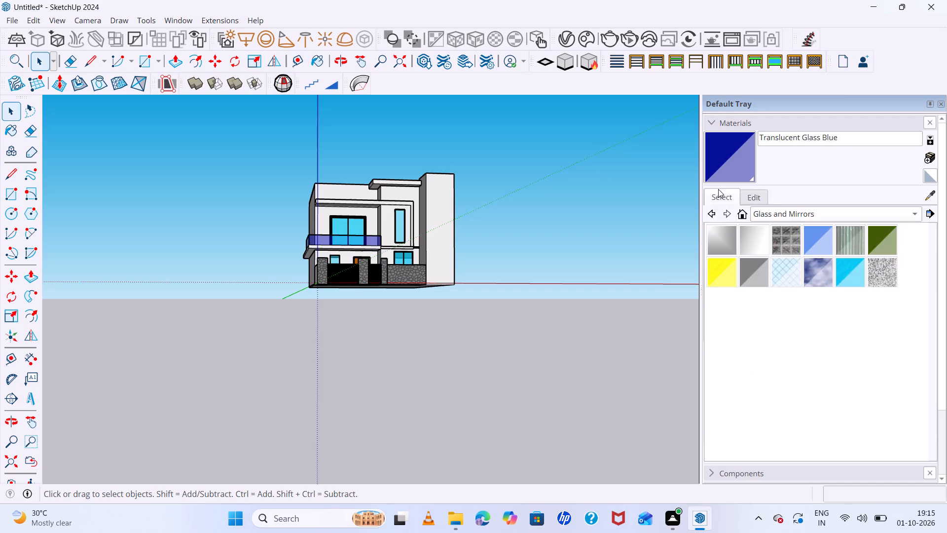
left_click(745, 212)
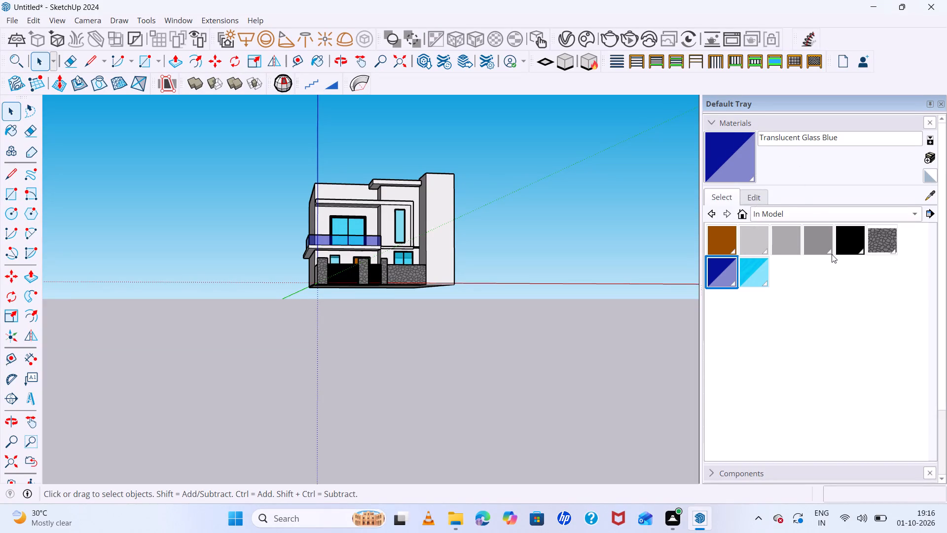
scroll(442, 214, "up", 7)
middle_click_drag(447, 214, 447, 216)
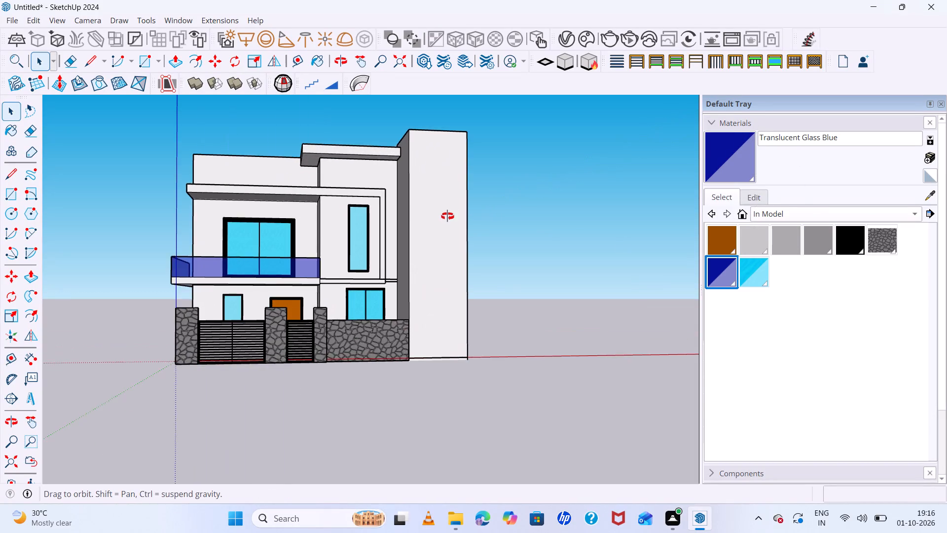
middle_click_drag(447, 216, 436, 298)
scroll(326, 291, "up", 6)
middle_click_drag(334, 296, 332, 239)
scroll(336, 236, "down", 7)
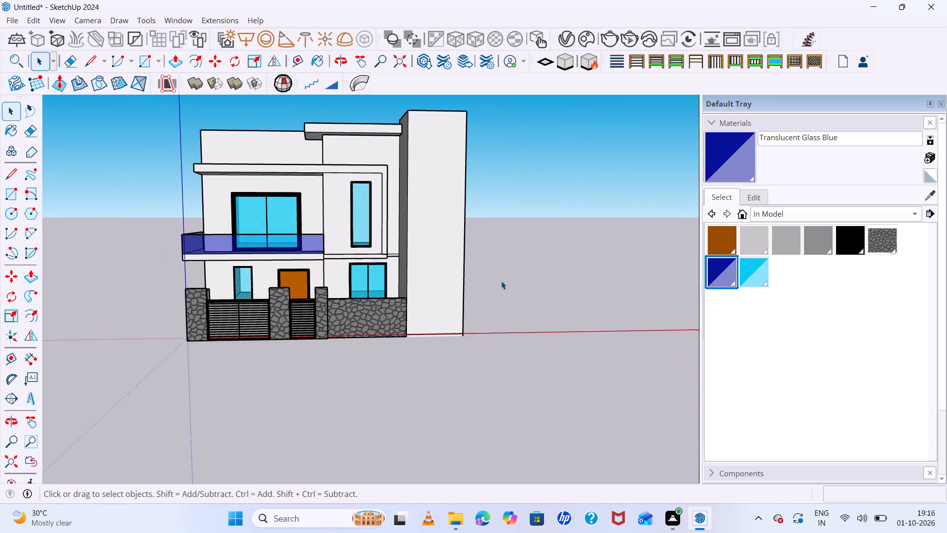
middle_click_drag(501, 281, 453, 287)
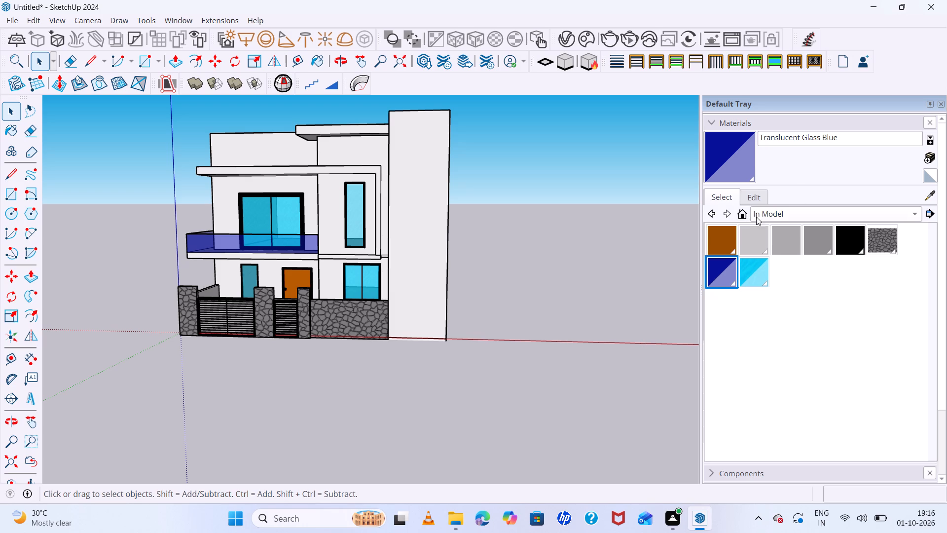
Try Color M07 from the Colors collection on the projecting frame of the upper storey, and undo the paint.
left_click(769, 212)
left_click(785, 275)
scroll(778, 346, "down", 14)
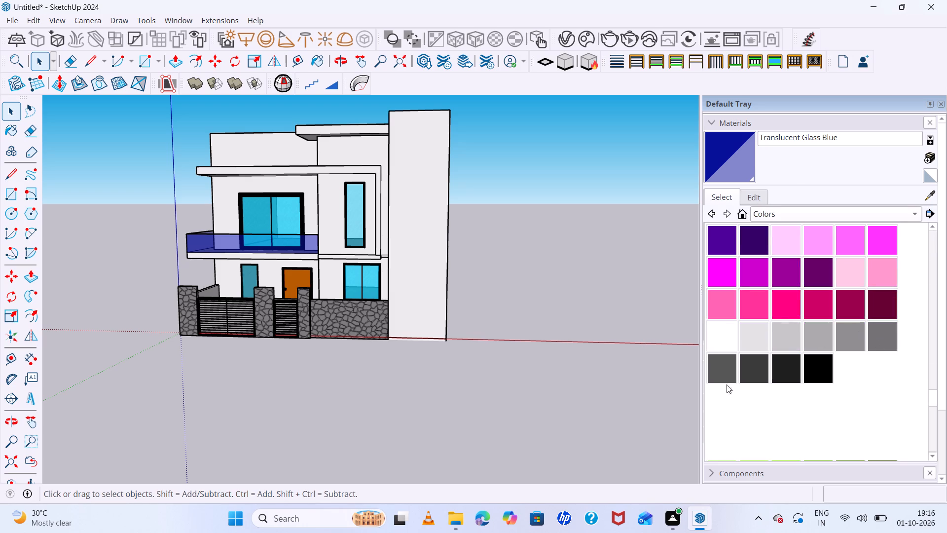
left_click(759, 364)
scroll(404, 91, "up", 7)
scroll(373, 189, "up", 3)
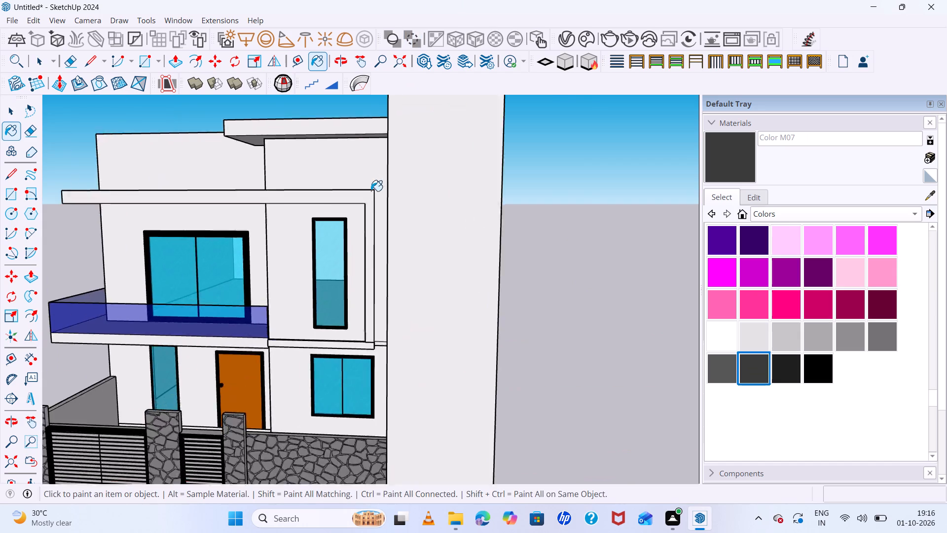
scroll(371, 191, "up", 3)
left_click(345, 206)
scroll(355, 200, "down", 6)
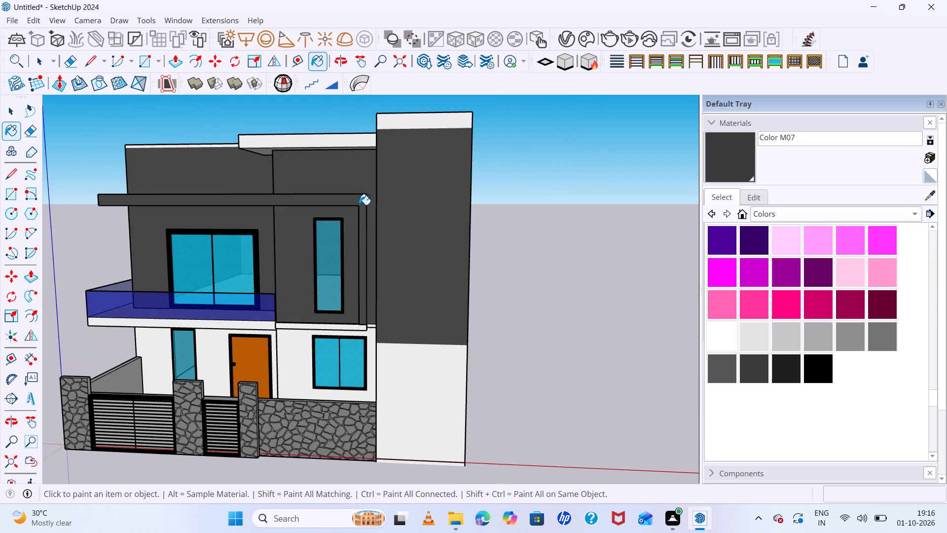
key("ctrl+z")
Open the upper-storey group for editing and paint the projecting frame's front face with Color M08.
scroll(363, 248, "up", 5)
key("space")
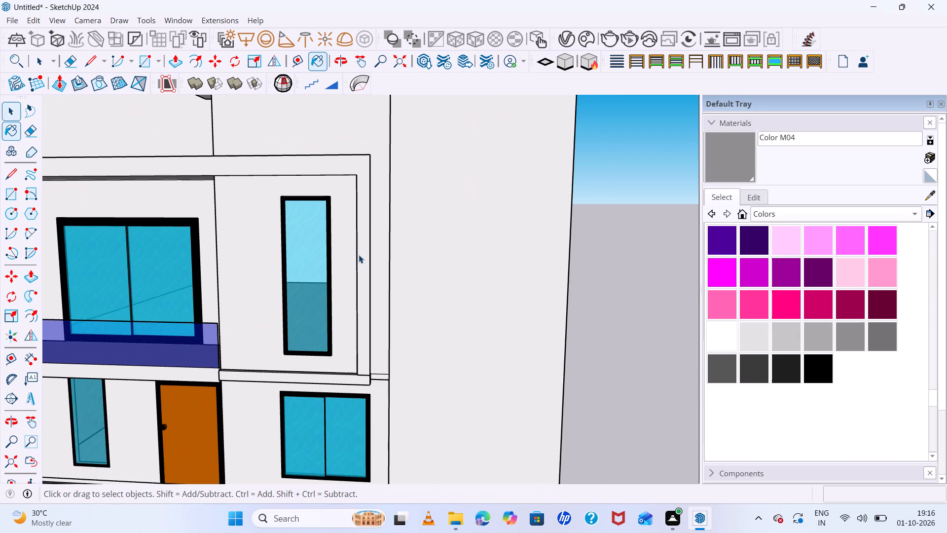
double_click(359, 253)
scroll(360, 253, "up", 5)
left_click(361, 251)
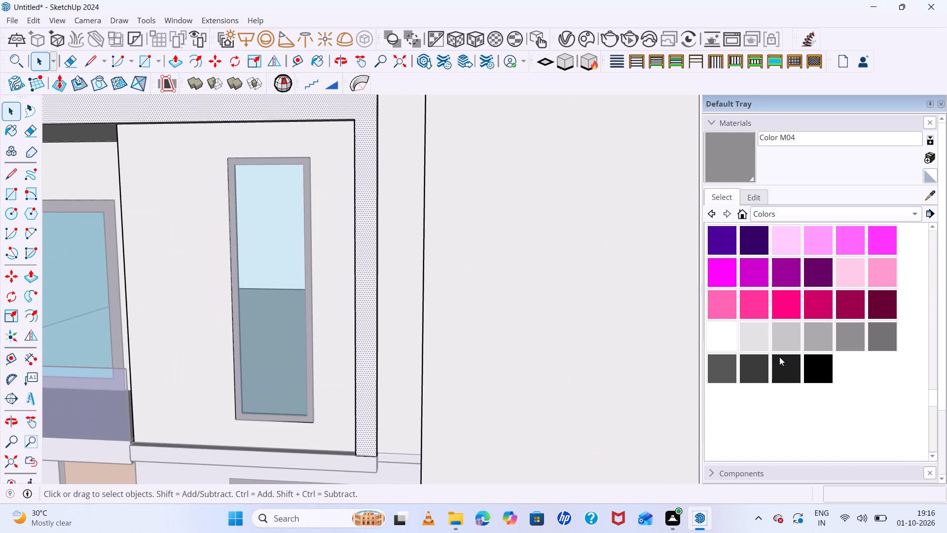
left_click(786, 364)
left_click(363, 181)
scroll(373, 190, "down", 13)
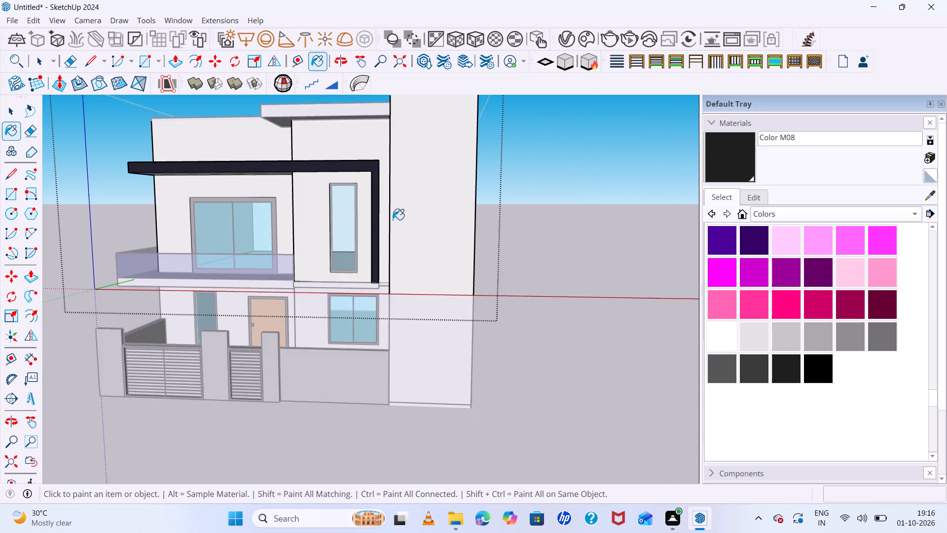
Continue Color M08 onto the projecting frame's top face and its exposed end.
middle_click_drag(391, 220, 587, 325)
left_click(297, 227)
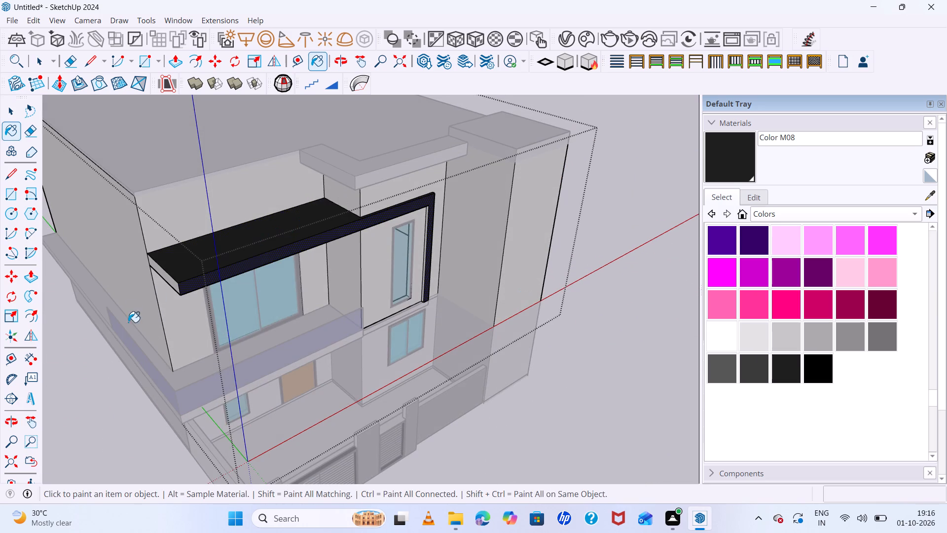
left_click(163, 279)
scroll(147, 284, "up", 5)
middle_click_drag(166, 280, 220, 249)
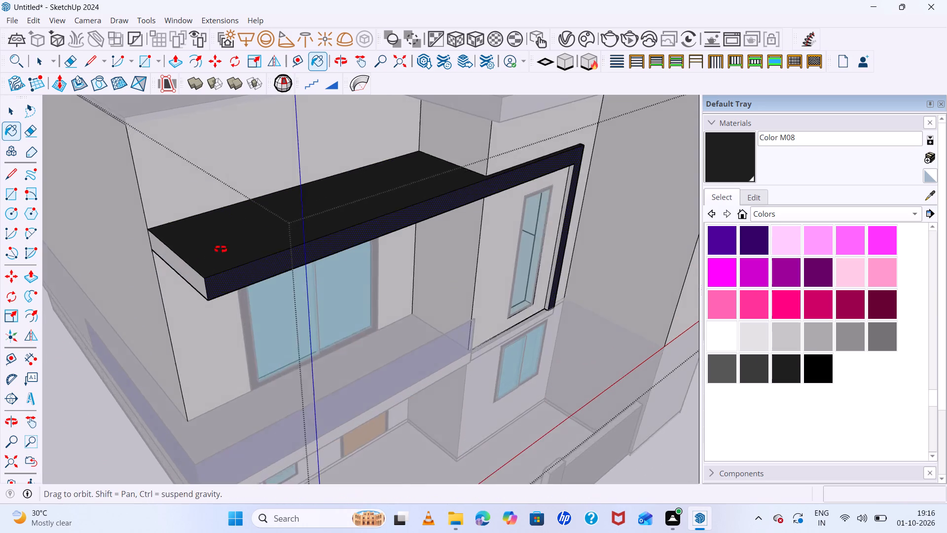
middle_click_drag(220, 249, 263, 227)
left_click(298, 207)
scroll(298, 207, "down", 13)
Paint the horizontal band below the tall narrow window with Color M08 inside its own group, and exit the group.
middle_click_drag(278, 205, 46, 106)
scroll(46, 106, "up", 1)
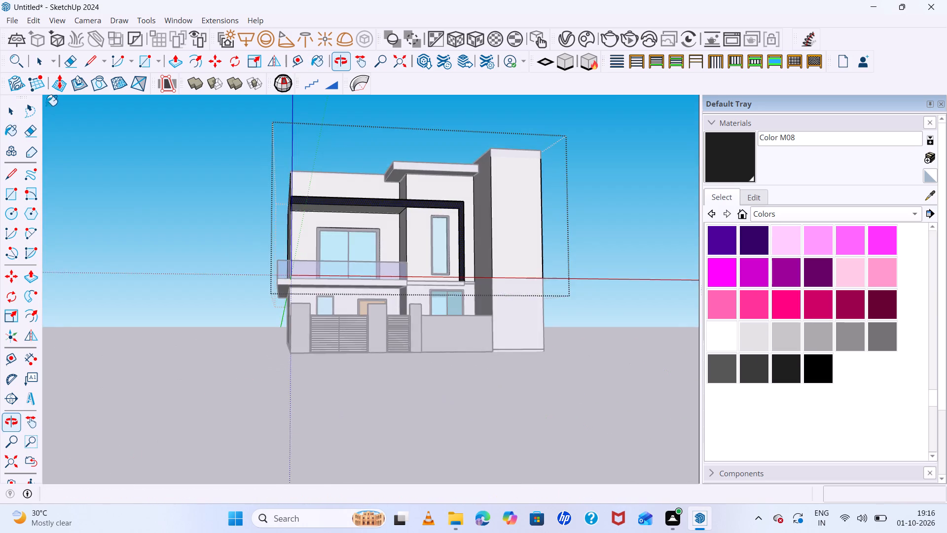
scroll(438, 283, "up", 13)
key("space")
double_click(455, 283)
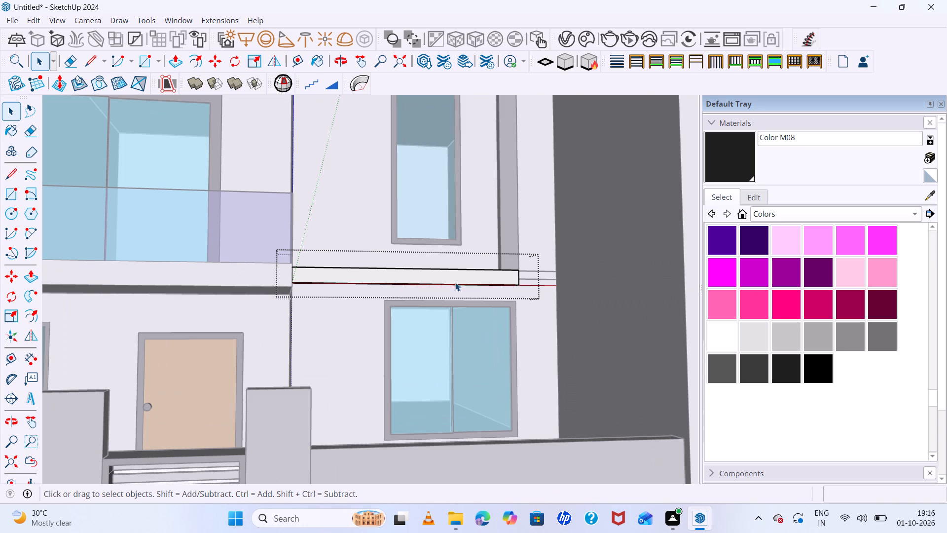
left_click(801, 378)
left_click(781, 369)
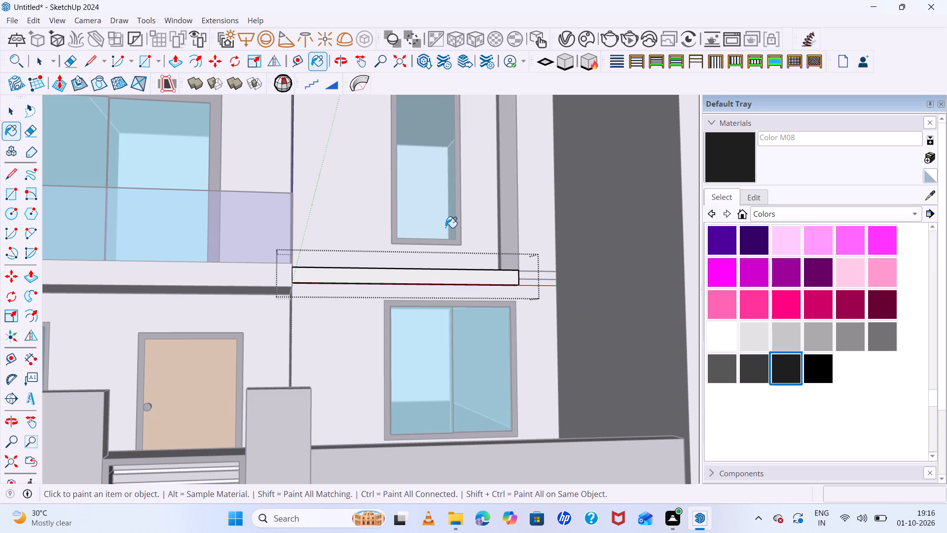
left_click(430, 278)
scroll(405, 261, "down", 17)
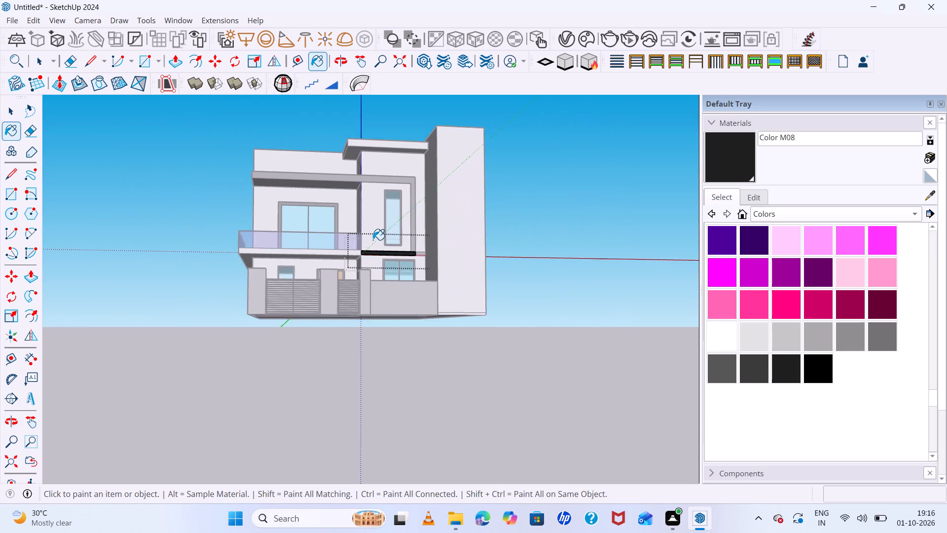
middle_click_drag(370, 240, 358, 326)
key("space")
left_click(569, 223)
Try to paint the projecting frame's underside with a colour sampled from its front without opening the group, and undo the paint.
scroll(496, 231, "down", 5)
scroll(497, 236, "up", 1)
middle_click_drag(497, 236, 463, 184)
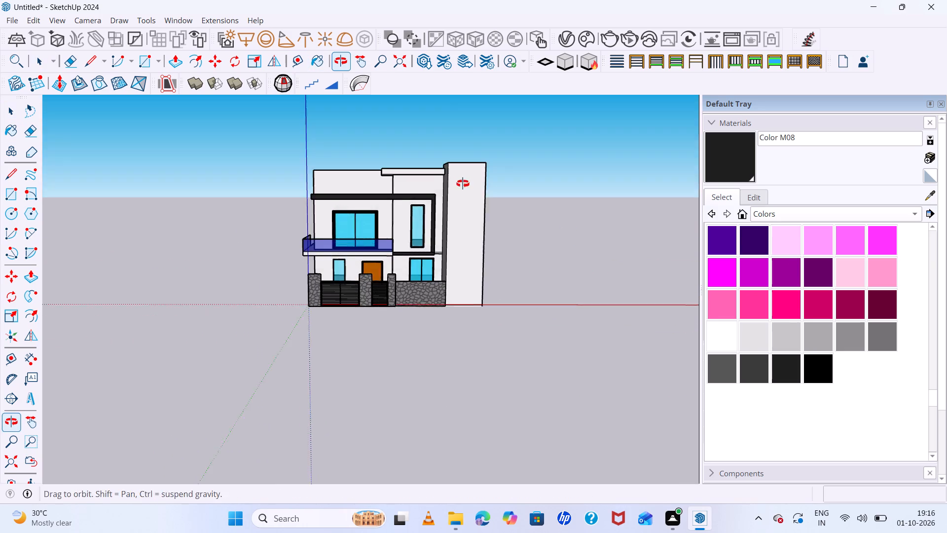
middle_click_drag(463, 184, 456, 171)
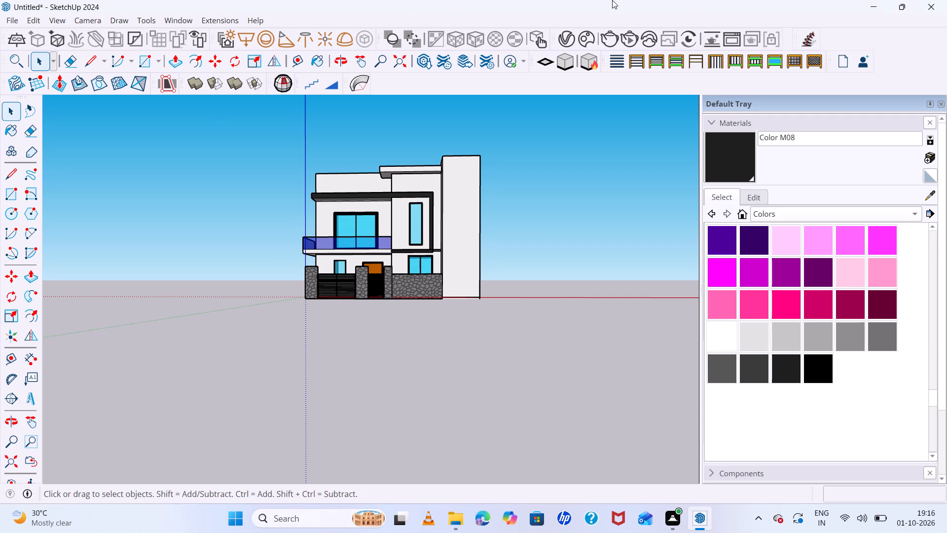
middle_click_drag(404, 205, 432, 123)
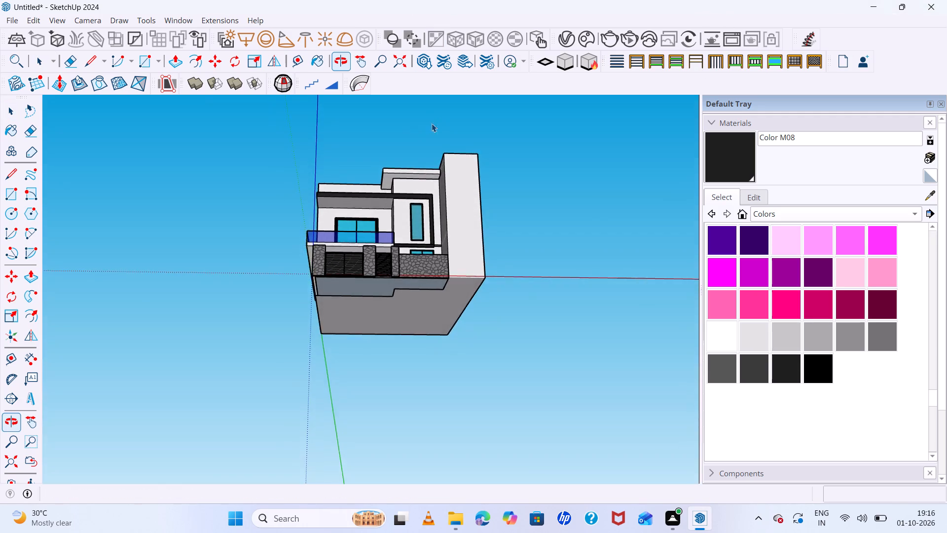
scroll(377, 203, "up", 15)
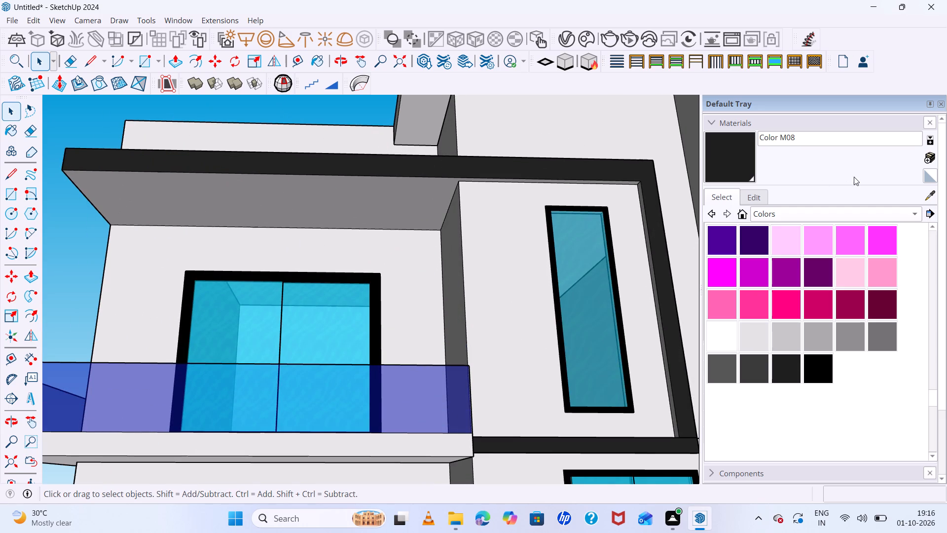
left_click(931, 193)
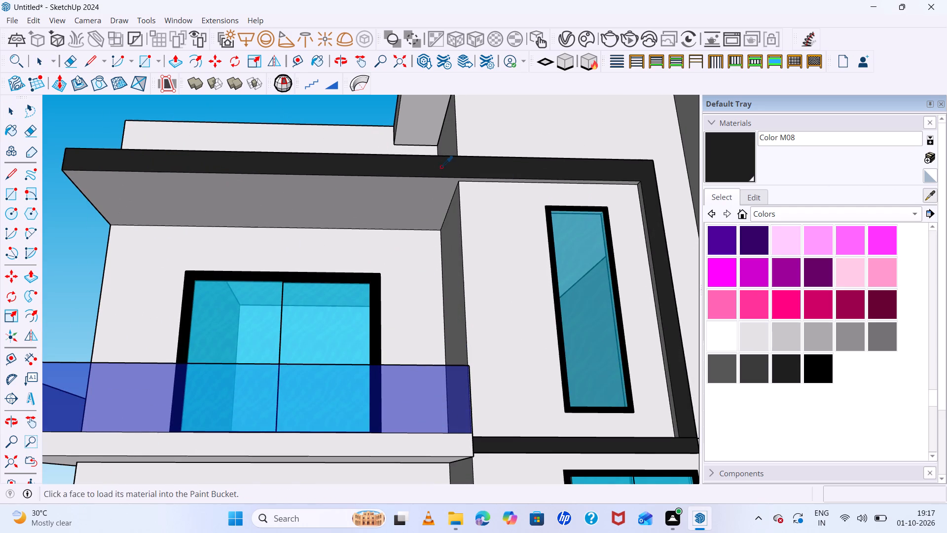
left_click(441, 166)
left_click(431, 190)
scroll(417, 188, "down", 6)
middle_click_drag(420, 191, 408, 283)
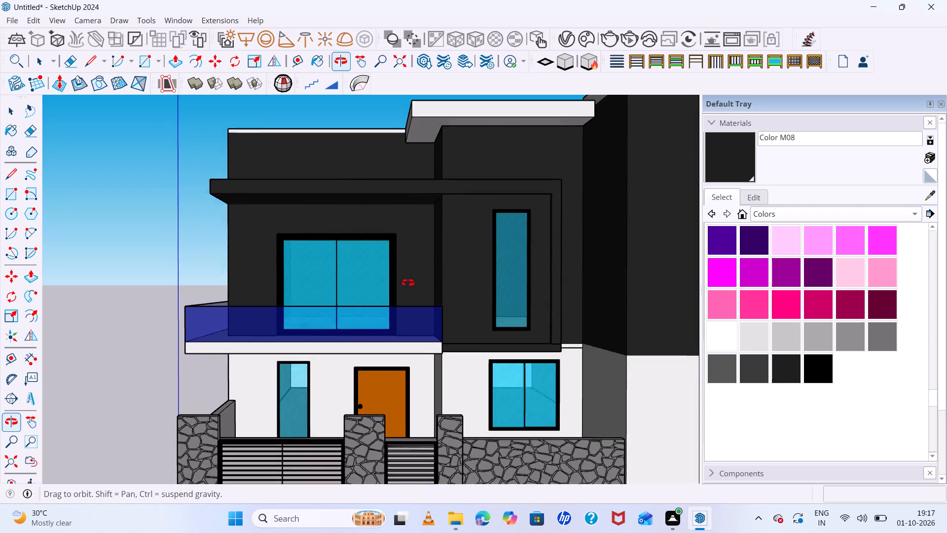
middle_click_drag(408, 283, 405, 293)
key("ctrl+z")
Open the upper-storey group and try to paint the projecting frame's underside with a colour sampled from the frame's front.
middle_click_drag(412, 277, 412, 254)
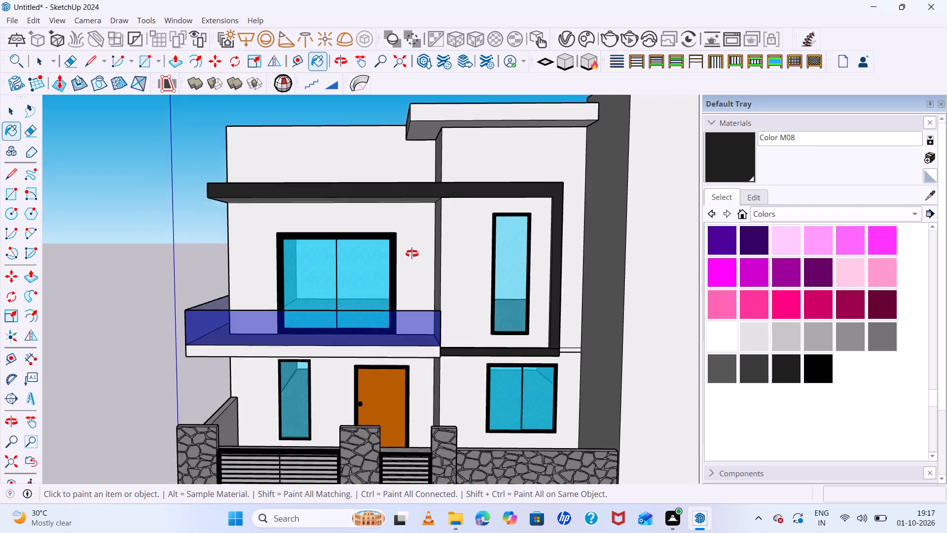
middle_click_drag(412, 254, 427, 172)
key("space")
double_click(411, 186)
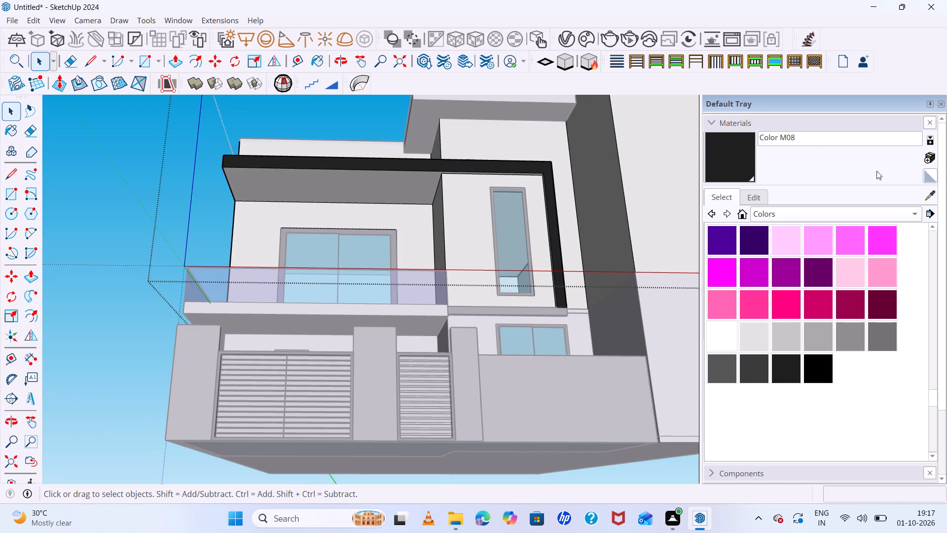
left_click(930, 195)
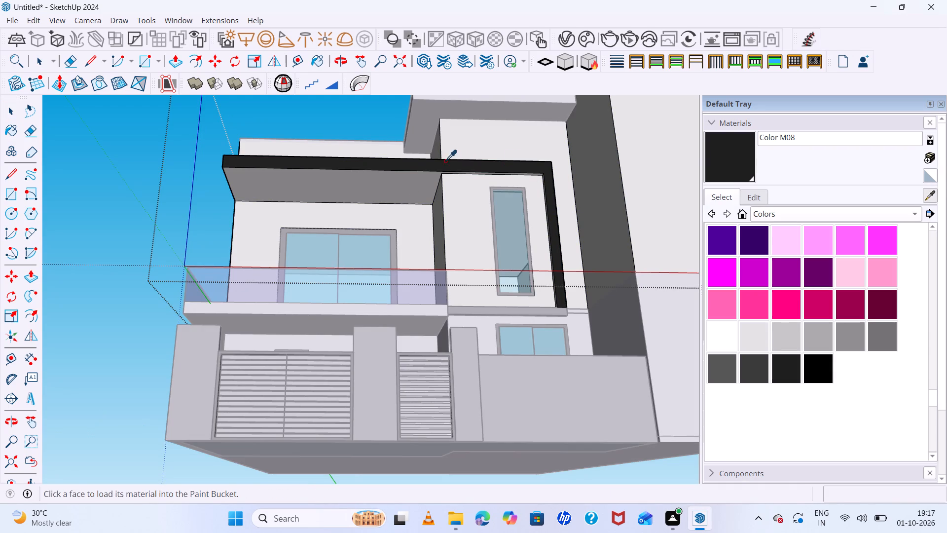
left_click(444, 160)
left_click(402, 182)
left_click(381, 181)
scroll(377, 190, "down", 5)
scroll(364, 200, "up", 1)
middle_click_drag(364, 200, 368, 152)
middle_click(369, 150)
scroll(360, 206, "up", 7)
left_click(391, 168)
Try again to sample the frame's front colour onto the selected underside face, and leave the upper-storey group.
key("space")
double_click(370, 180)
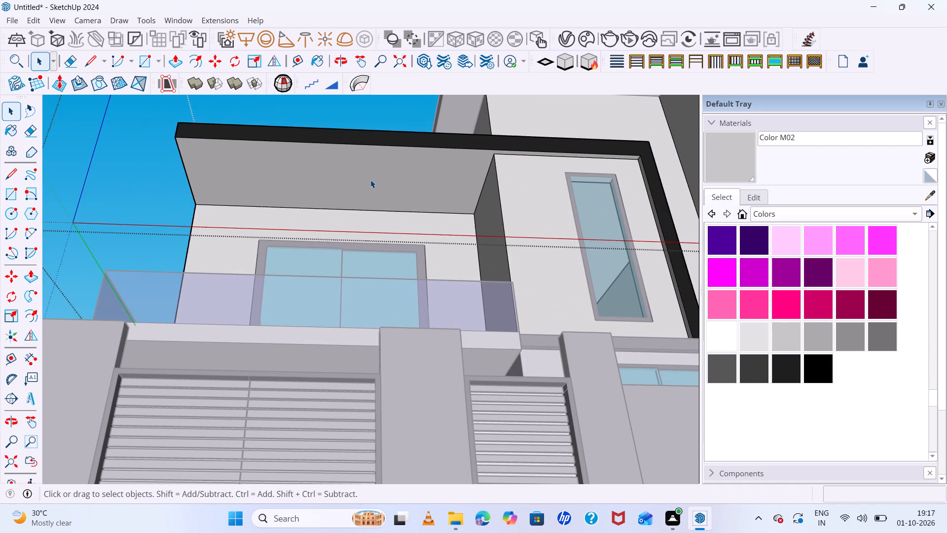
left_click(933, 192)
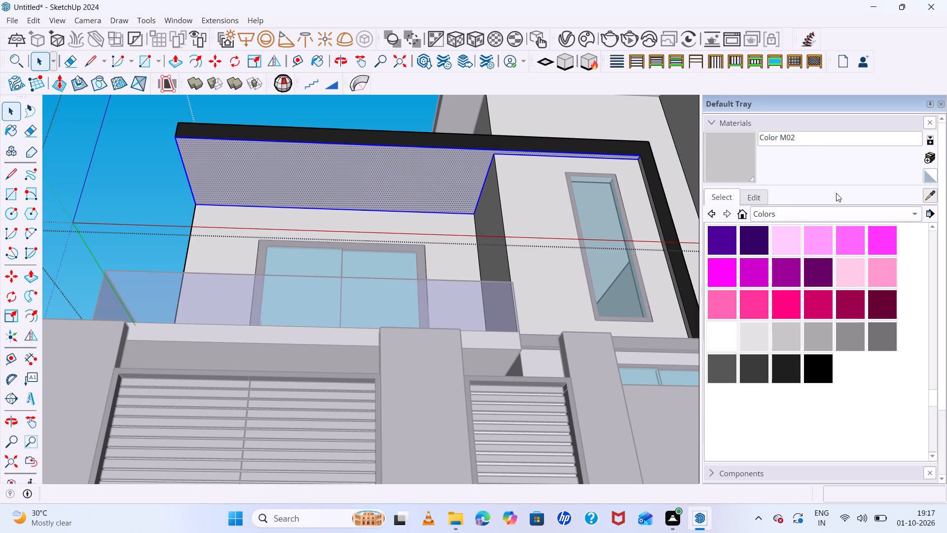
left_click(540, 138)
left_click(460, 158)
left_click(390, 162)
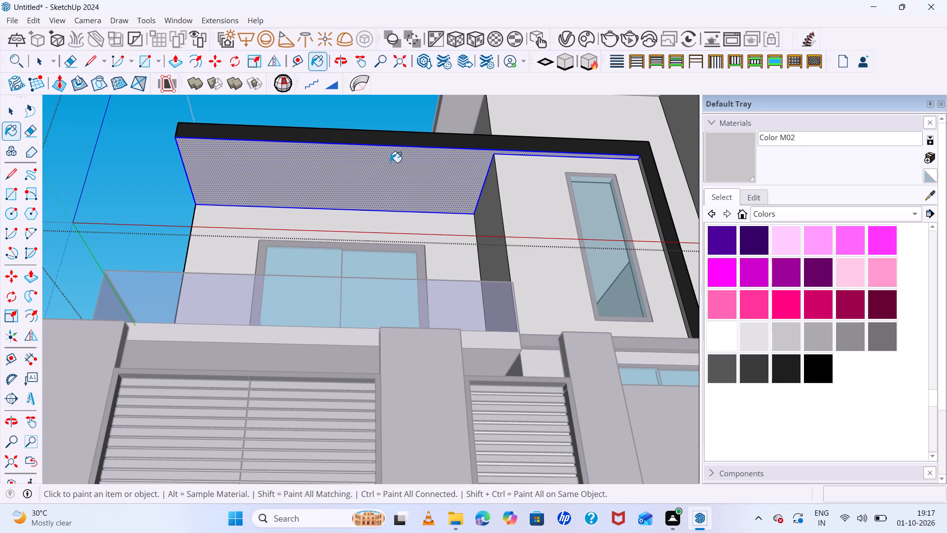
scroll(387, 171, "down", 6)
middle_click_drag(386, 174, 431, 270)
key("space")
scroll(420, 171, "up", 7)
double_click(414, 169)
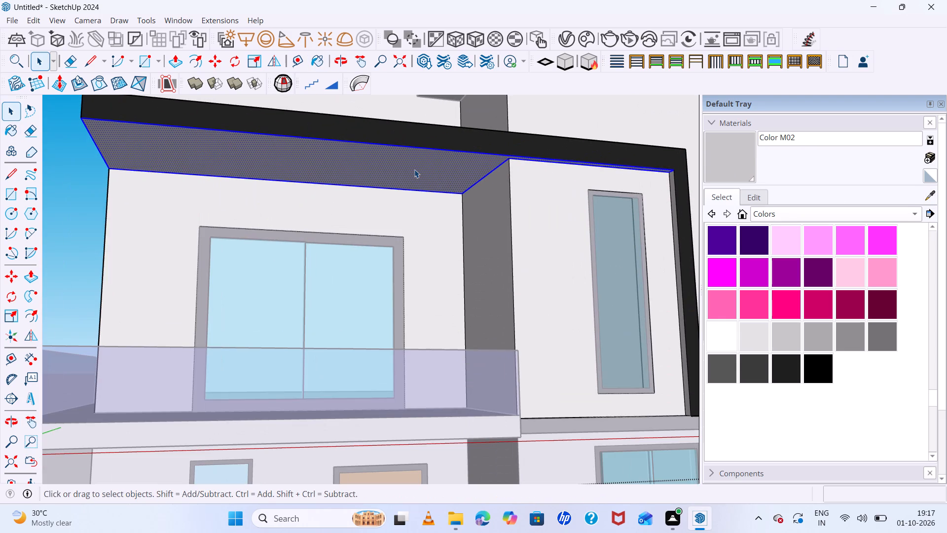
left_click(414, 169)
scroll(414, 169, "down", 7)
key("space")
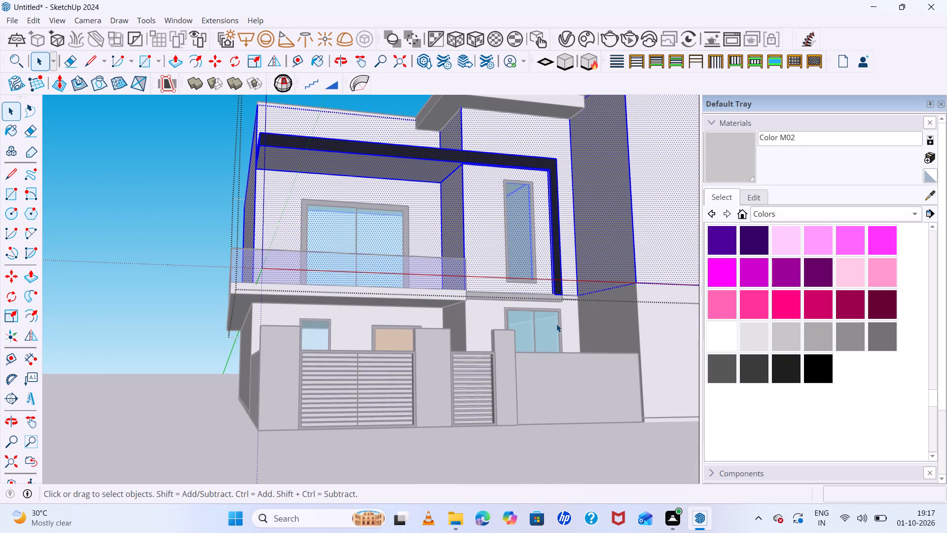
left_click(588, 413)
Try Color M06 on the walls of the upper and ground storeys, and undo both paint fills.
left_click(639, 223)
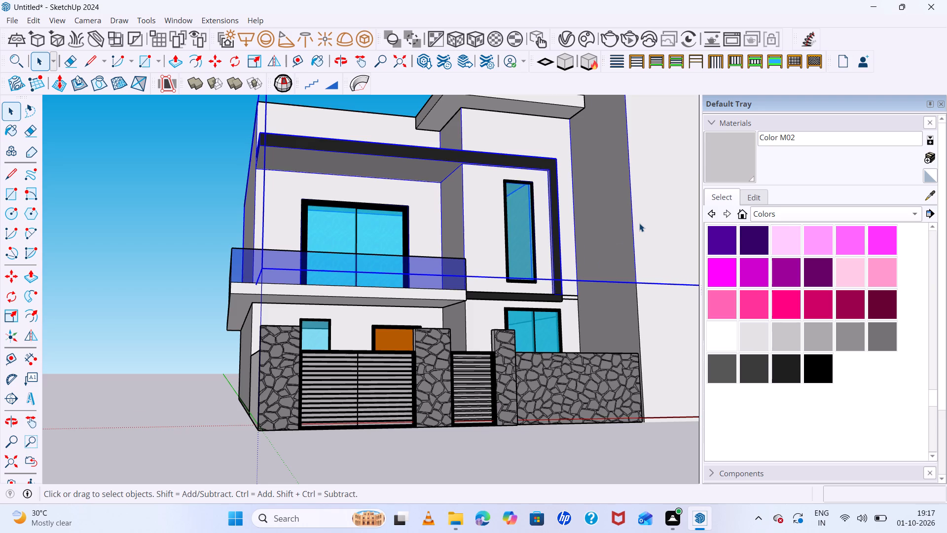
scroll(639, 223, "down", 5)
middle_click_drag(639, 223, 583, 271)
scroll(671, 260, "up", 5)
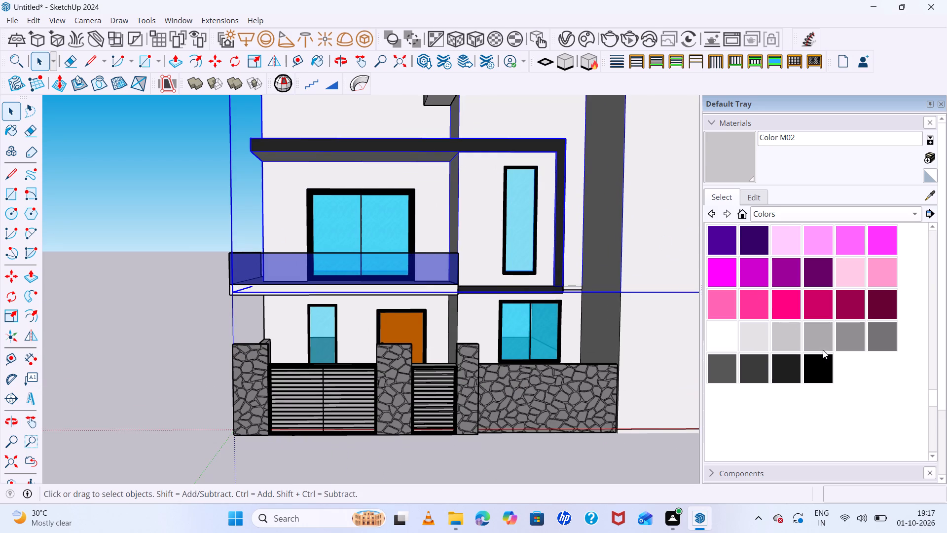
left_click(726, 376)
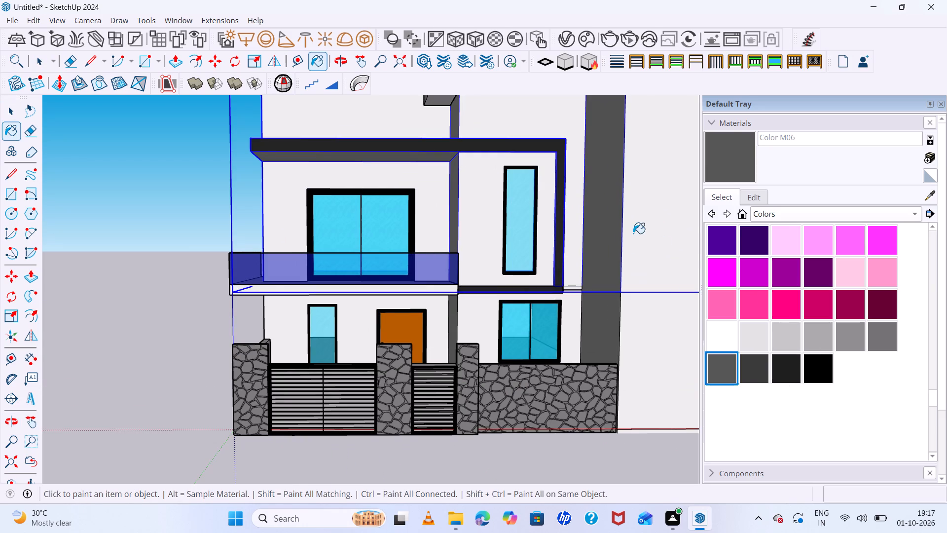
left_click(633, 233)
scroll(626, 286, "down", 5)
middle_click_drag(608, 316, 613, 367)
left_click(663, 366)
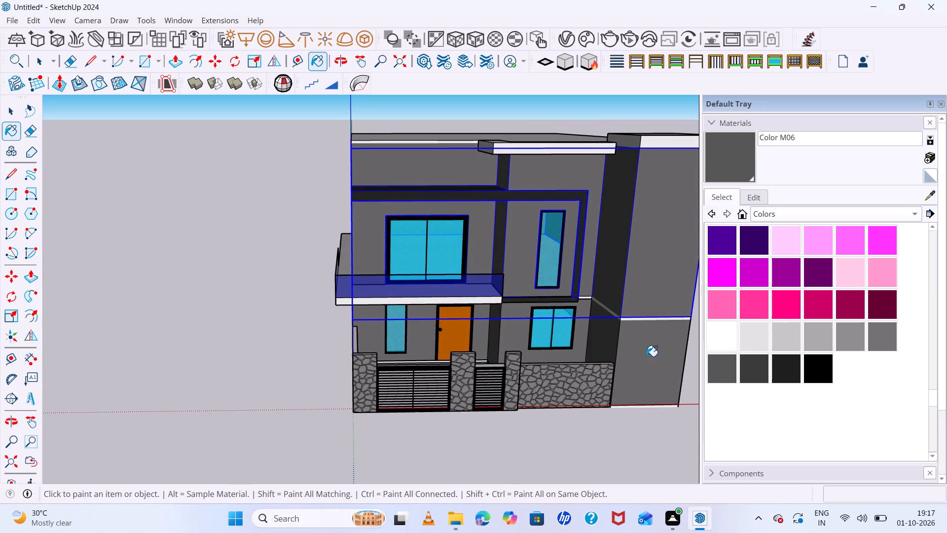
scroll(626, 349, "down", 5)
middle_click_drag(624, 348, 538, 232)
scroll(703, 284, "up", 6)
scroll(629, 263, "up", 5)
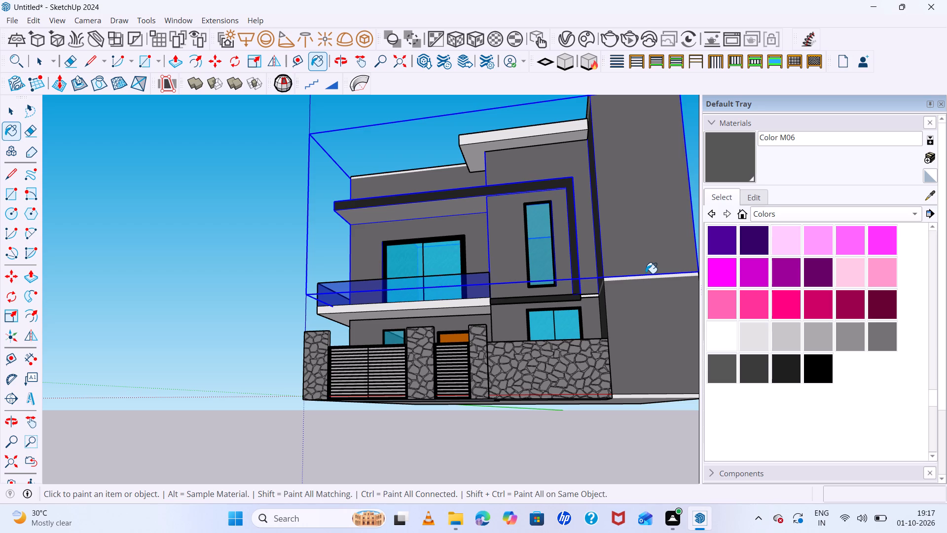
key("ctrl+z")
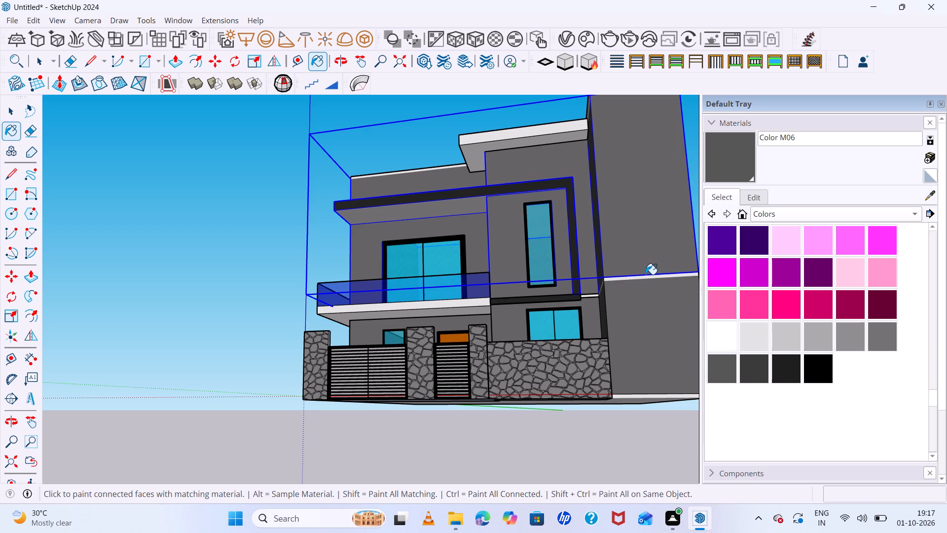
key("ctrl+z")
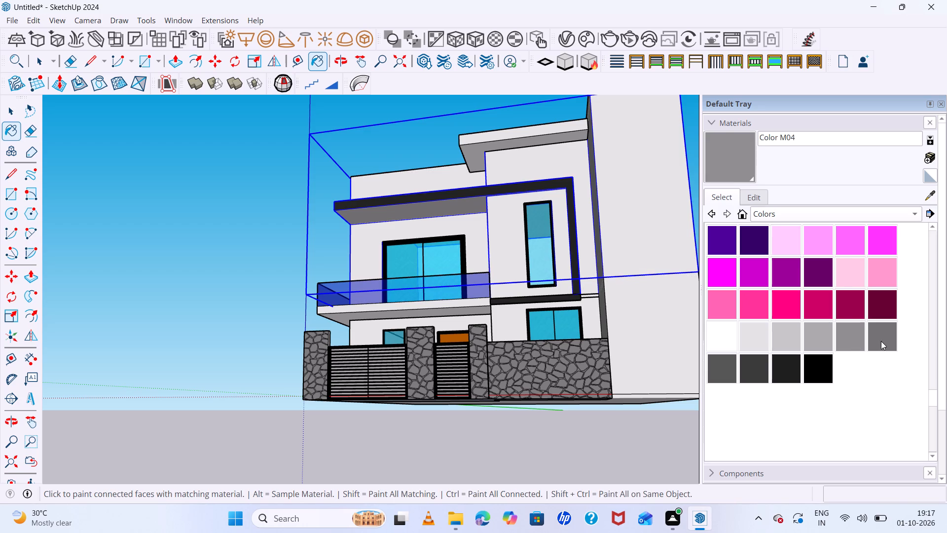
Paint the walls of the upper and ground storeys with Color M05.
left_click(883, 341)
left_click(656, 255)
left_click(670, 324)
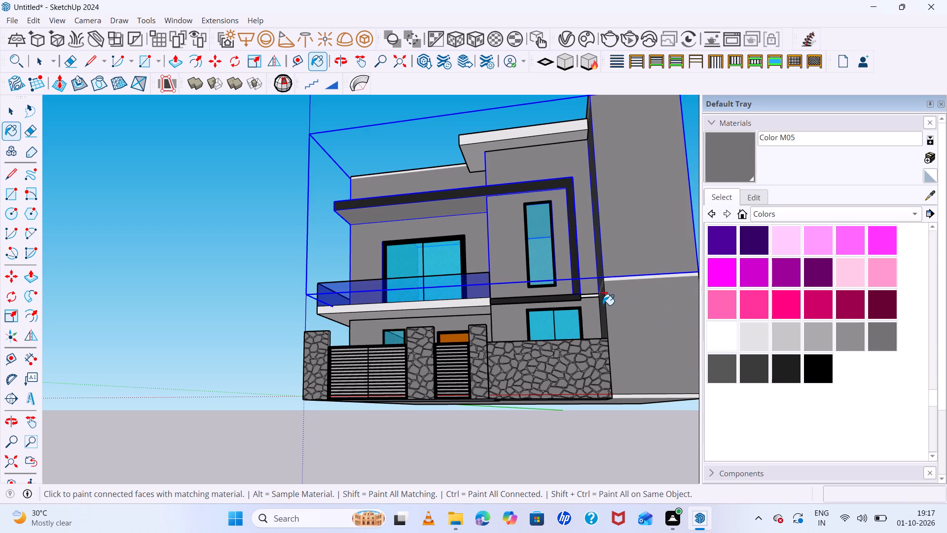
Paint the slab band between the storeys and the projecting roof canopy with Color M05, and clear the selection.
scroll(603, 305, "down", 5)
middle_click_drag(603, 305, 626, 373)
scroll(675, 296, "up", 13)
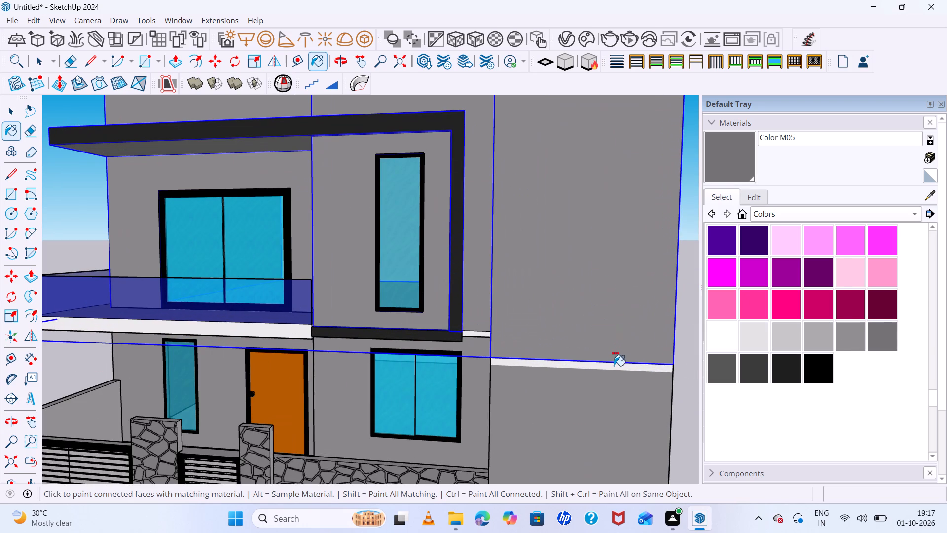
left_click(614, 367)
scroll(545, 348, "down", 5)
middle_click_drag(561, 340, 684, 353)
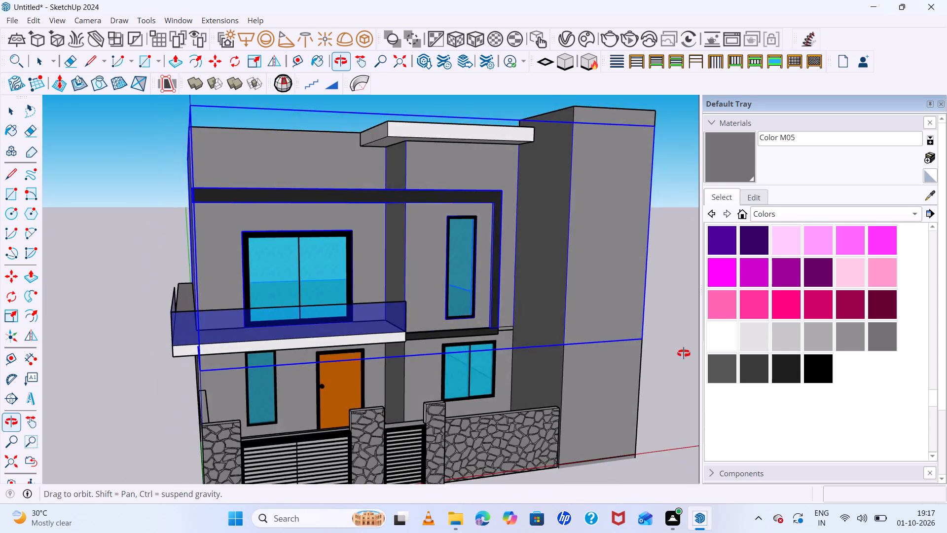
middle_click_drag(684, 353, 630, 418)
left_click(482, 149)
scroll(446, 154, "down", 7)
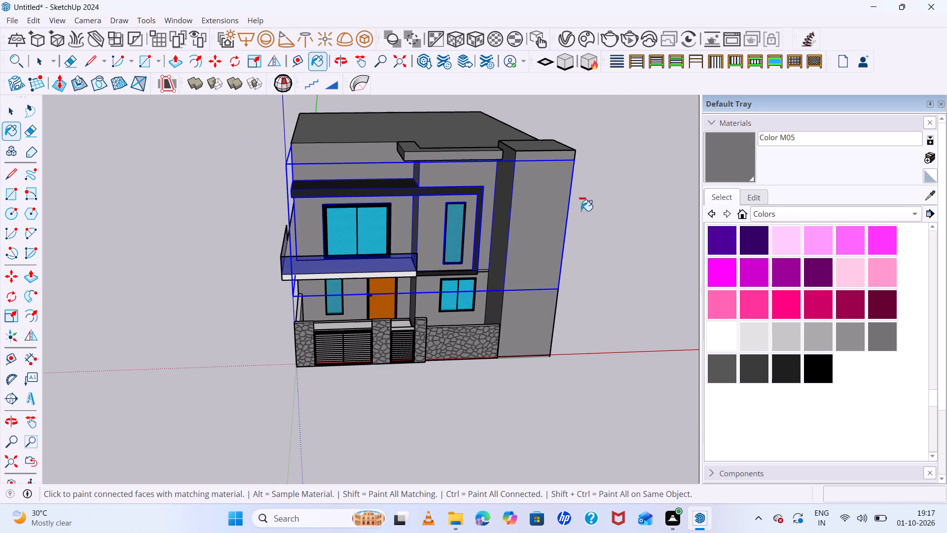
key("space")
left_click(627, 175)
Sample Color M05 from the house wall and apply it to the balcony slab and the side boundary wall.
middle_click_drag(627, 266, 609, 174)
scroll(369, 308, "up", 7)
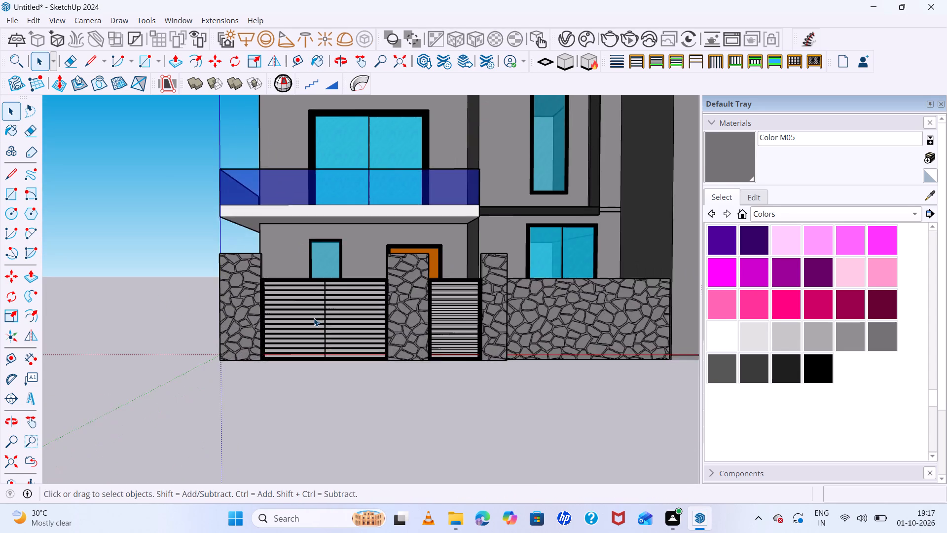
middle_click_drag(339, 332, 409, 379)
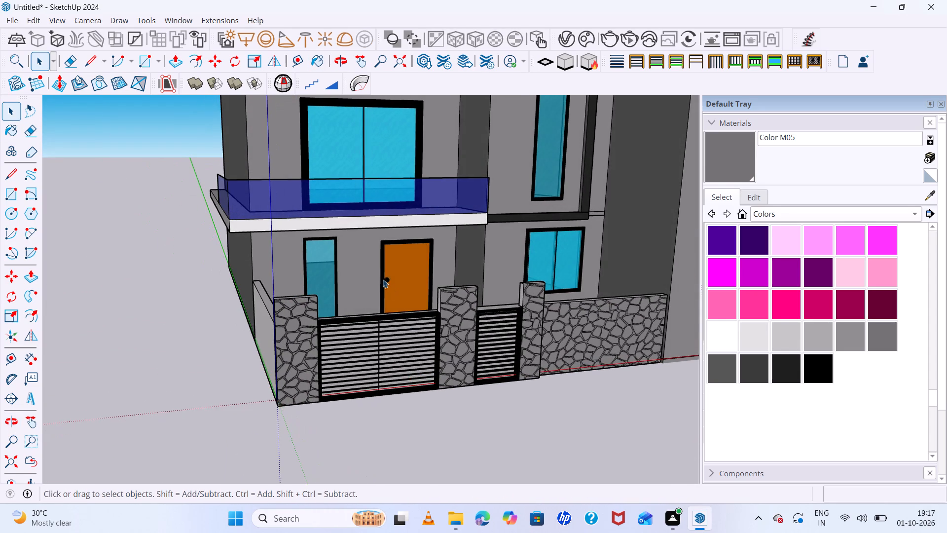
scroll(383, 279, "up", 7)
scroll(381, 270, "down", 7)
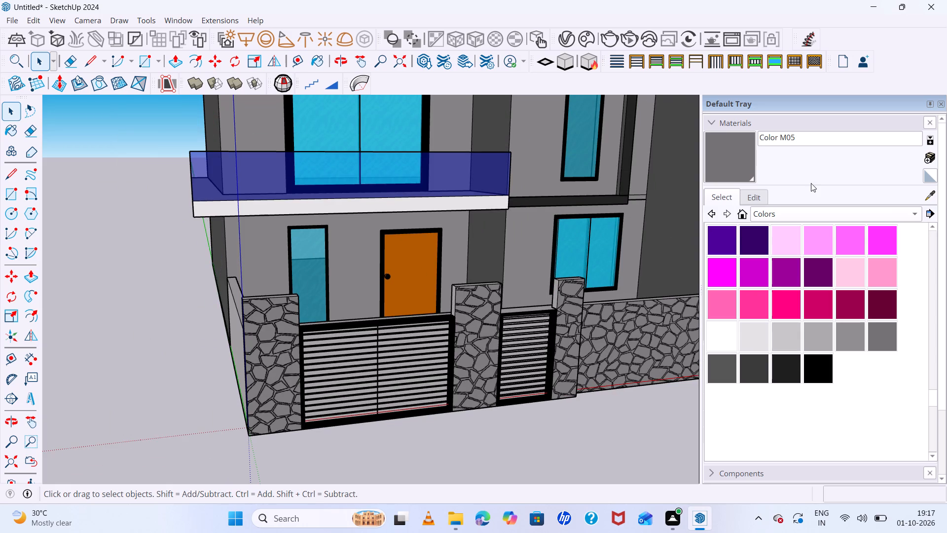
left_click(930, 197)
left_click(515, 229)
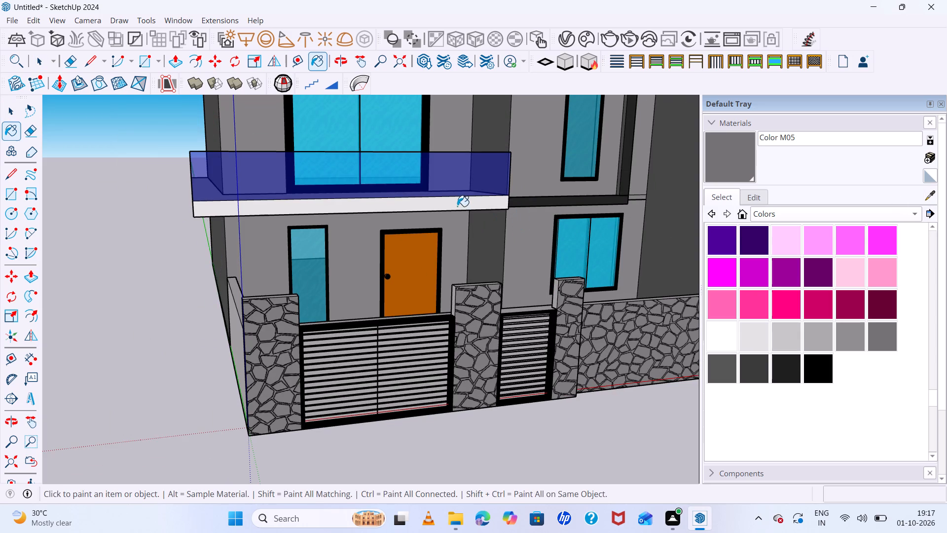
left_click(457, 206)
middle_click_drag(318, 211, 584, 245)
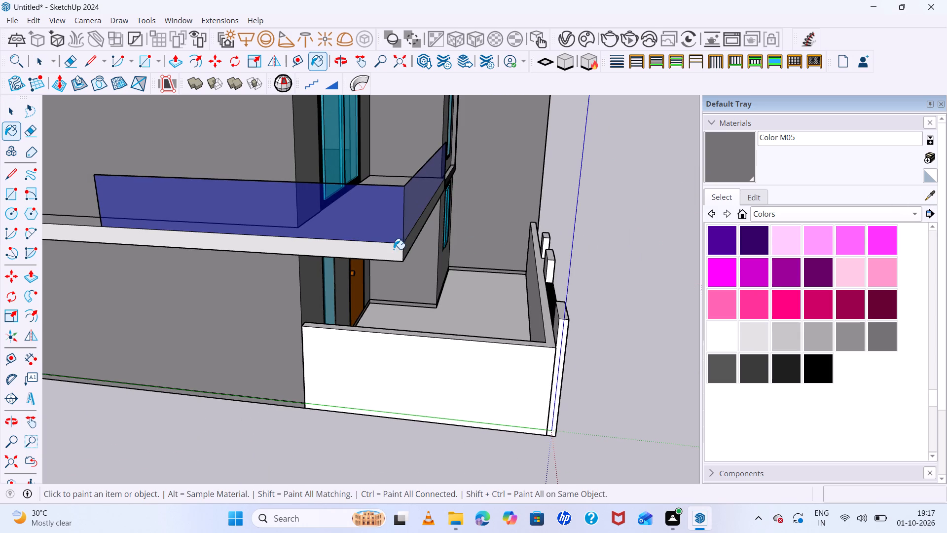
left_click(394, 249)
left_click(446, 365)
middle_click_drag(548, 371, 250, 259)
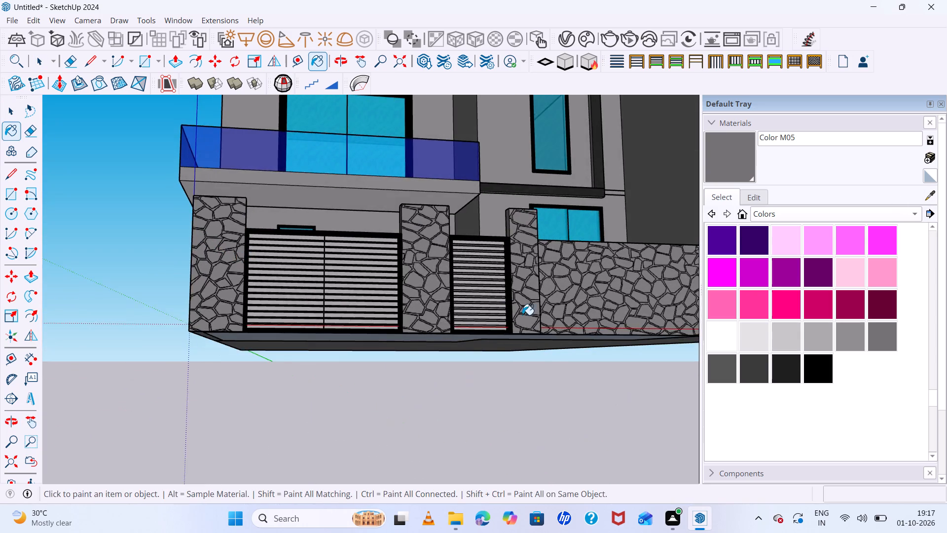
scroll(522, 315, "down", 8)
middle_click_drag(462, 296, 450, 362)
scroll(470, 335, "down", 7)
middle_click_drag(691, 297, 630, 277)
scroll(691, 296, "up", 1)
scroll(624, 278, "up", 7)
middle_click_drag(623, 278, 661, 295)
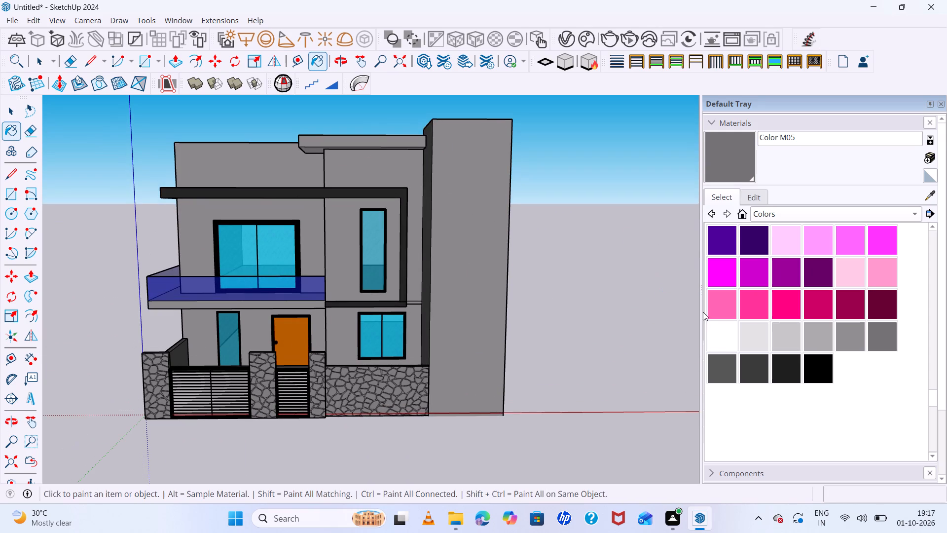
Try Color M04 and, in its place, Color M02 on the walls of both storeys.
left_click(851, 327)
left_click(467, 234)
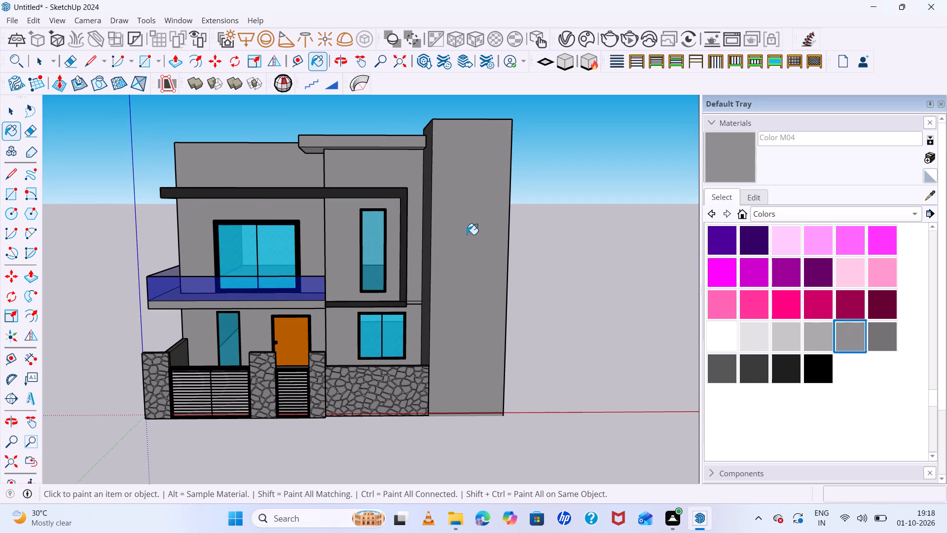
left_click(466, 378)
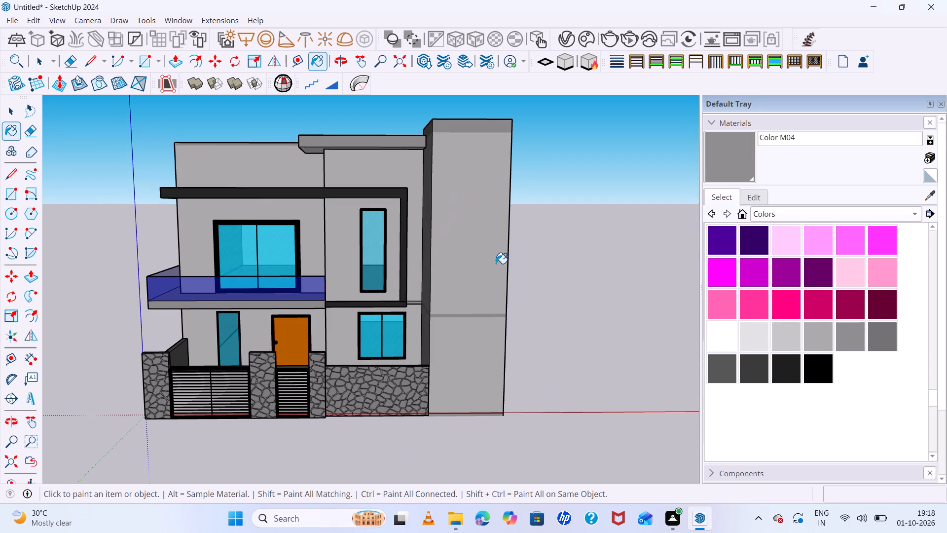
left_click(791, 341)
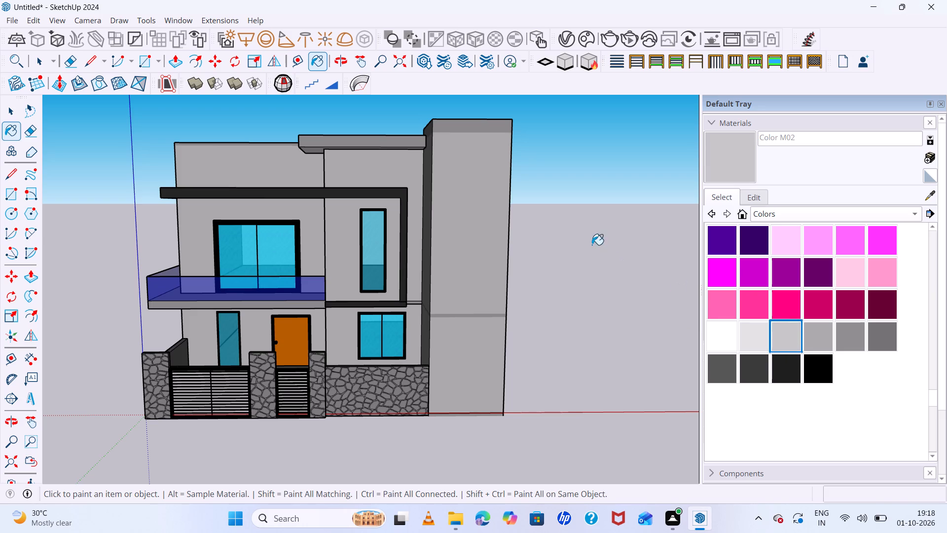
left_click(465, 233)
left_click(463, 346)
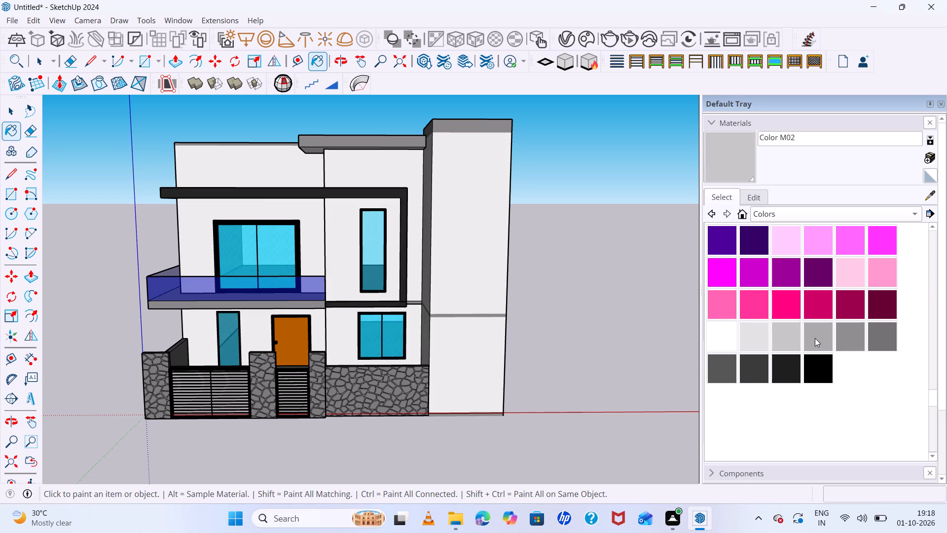
Paint the walls of both storeys and the slab edge on top of the tall side block with Color M03.
left_click(815, 338)
left_click(432, 211)
left_click(465, 351)
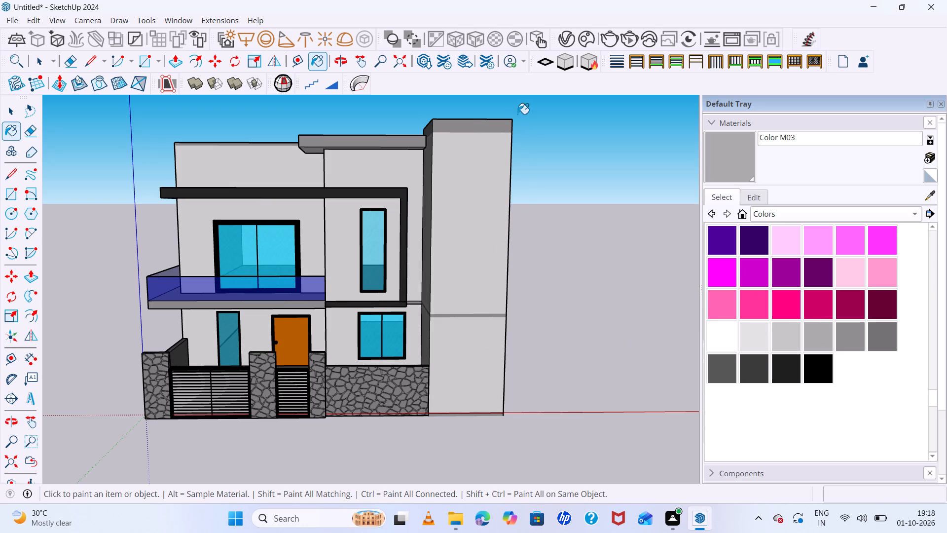
left_click(462, 127)
Paint the L-shaped projecting canopy at roof level with Color M03.
middle_click_drag(432, 164, 566, 282)
scroll(406, 164, "up", 4)
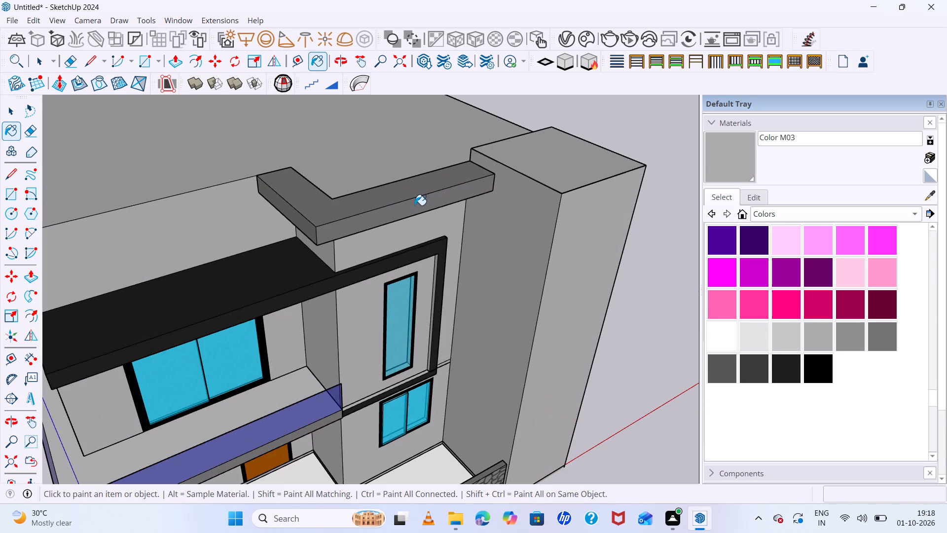
left_click(409, 200)
left_click(325, 214)
left_click(329, 232)
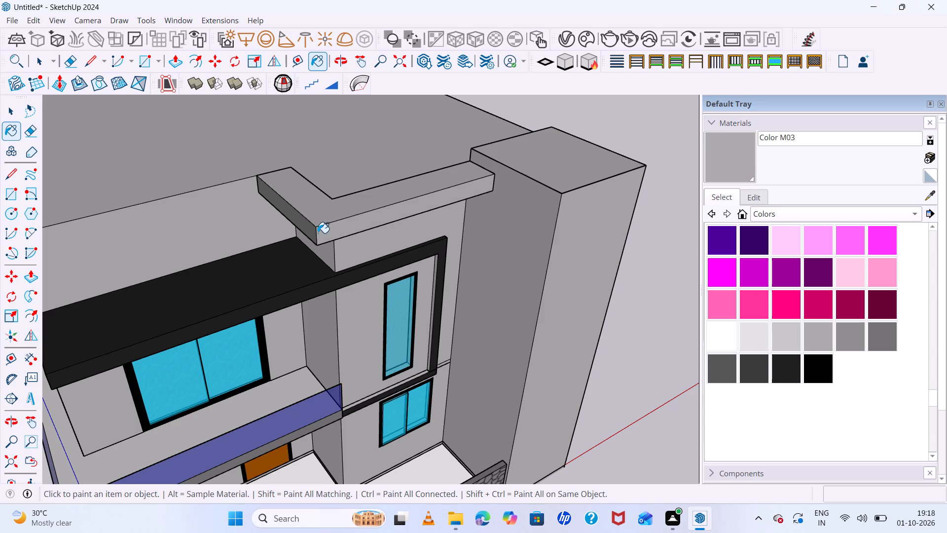
left_click(313, 233)
Paint the side boundary wall and the balcony slab with Color M03.
scroll(379, 194, "up", 1)
scroll(379, 194, "down", 8)
middle_click_drag(414, 204, 380, 117)
scroll(383, 123, "up", 1)
middle_click(379, 116)
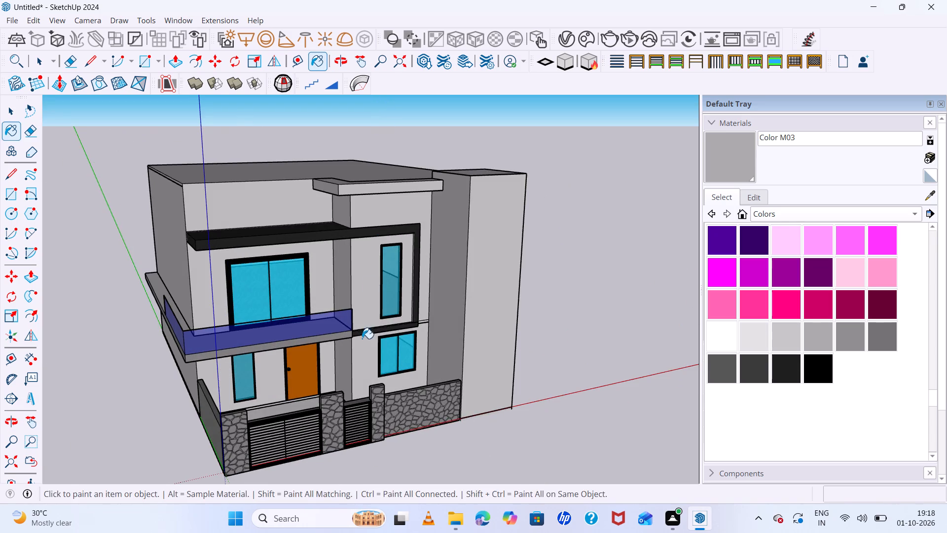
middle_click_drag(362, 339, 372, 296)
middle_click_drag(374, 292, 399, 247)
left_click(194, 401)
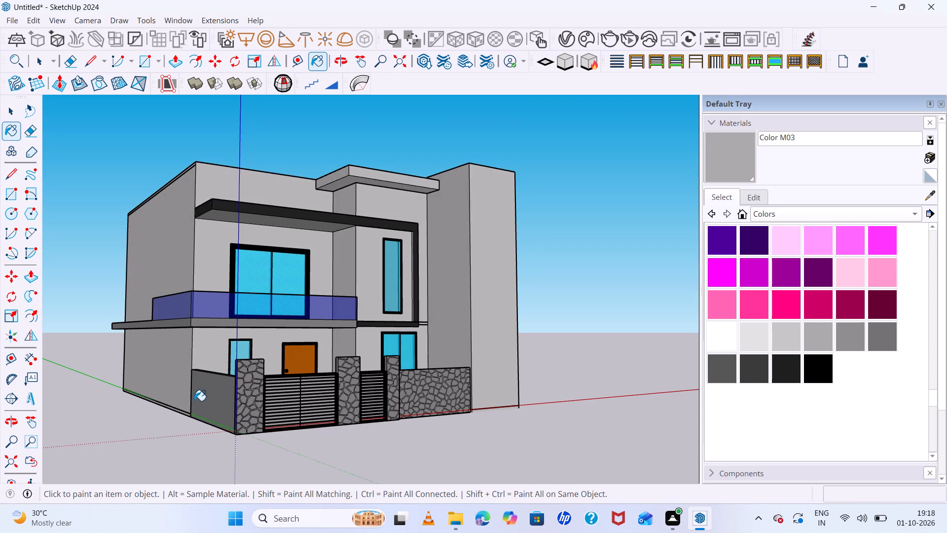
scroll(213, 293, "up", 5)
left_click(201, 338)
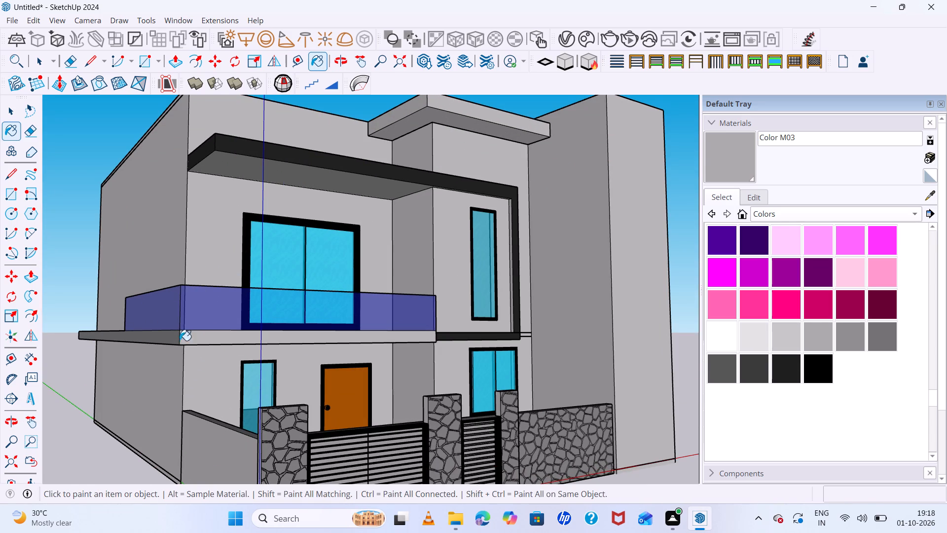
left_click_drag(154, 338, 159, 338)
scroll(201, 344, "down", 12)
middle_click_drag(205, 270, 287, 307)
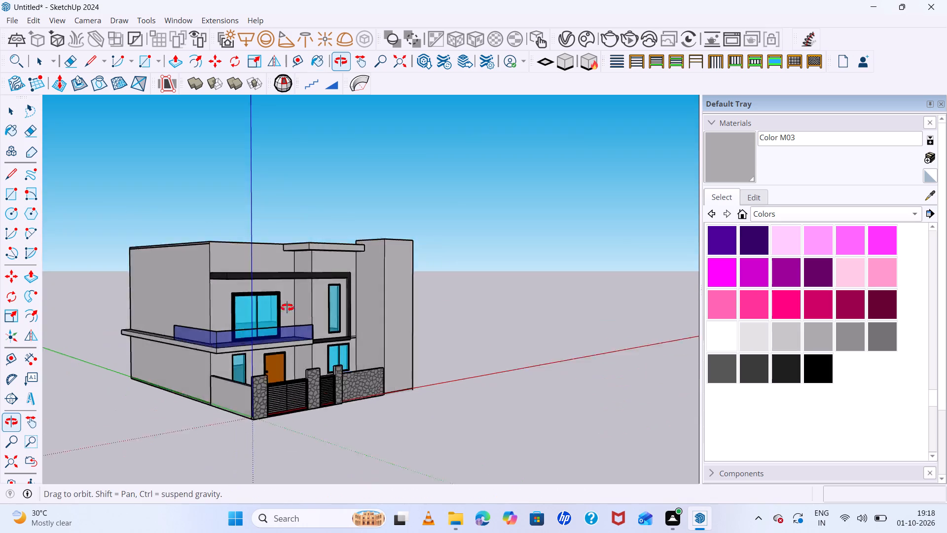
middle_click_drag(287, 307, 405, 367)
scroll(268, 285, "up", 5)
left_click(253, 267)
Examine the repainted house from the side, from above and from the front.
scroll(261, 271, "down", 12)
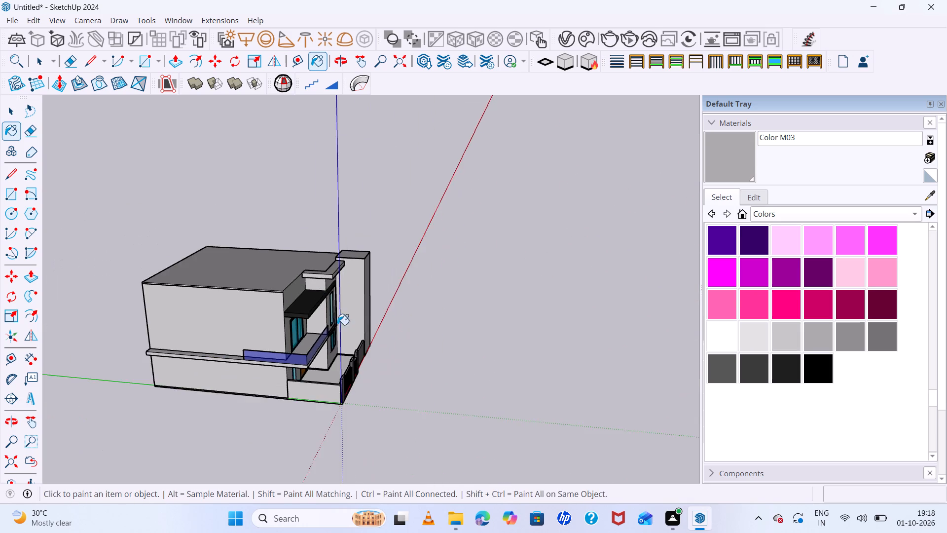
middle_click_drag(324, 320, 92, 203)
scroll(450, 305, "up", 5)
middle_click_drag(447, 313, 399, 386)
scroll(395, 362, "down", 7)
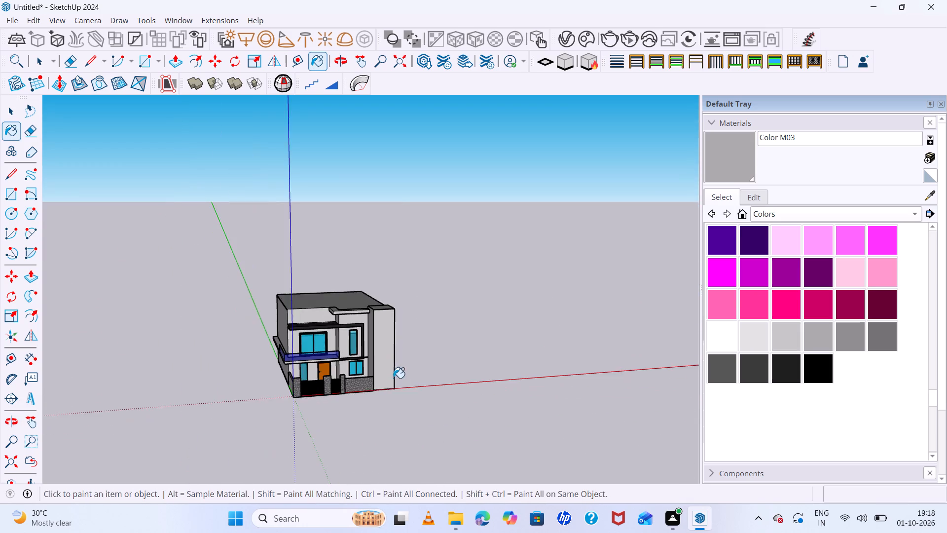
middle_click_drag(391, 385, 345, 274)
scroll(347, 347, "up", 12)
middle_click_drag(450, 342, 450, 434)
scroll(450, 431, "up", 1)
middle_click_drag(450, 434, 450, 439)
scroll(514, 376, "down", 2)
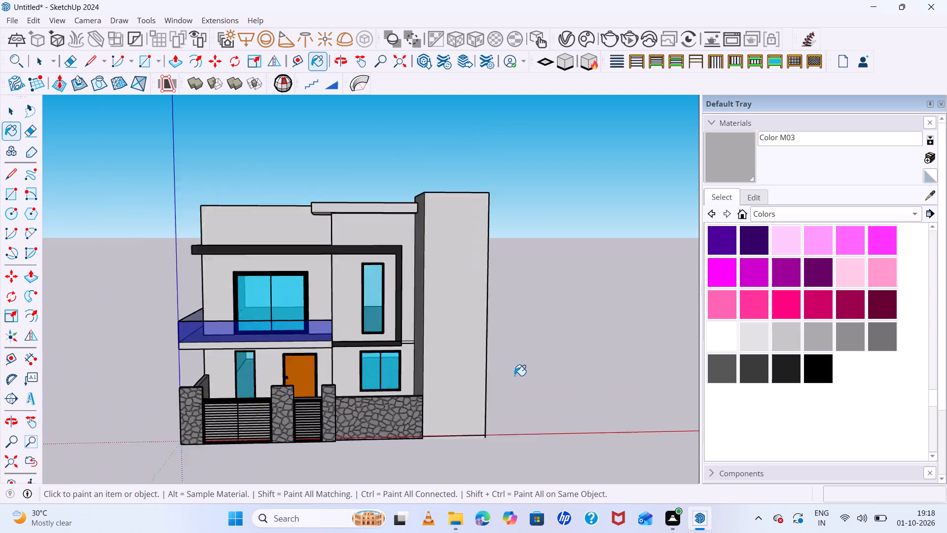
scroll(514, 376, "down", 7)
middle_click_drag(515, 377, 508, 337)
scroll(494, 359, "up", 7)
middle_click_drag(519, 378, 511, 434)
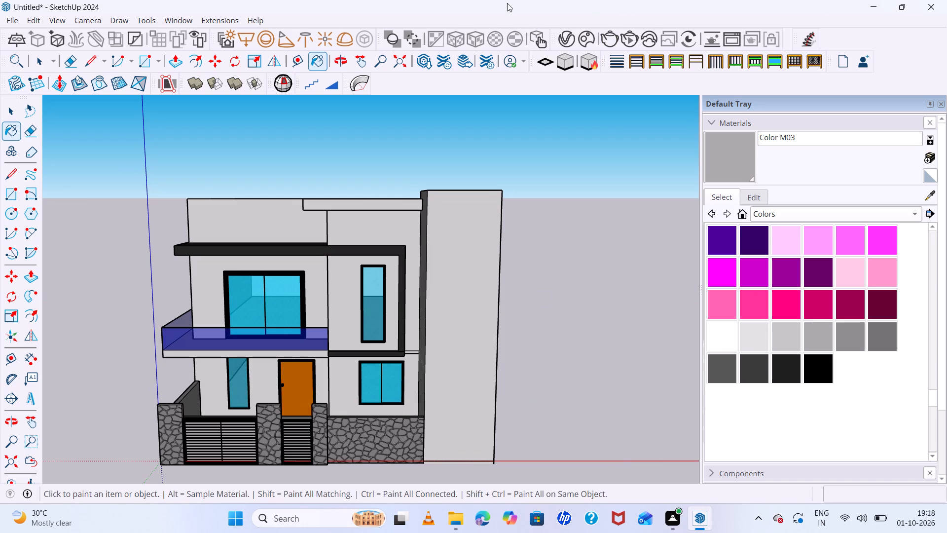
Open 3D Warehouse and search it for "plants".
left_click(178, 20)
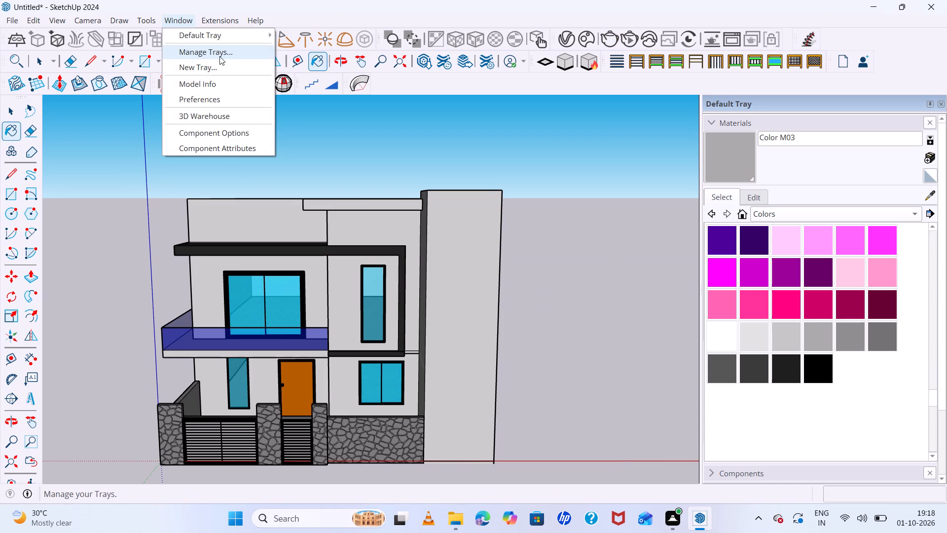
left_click(224, 114)
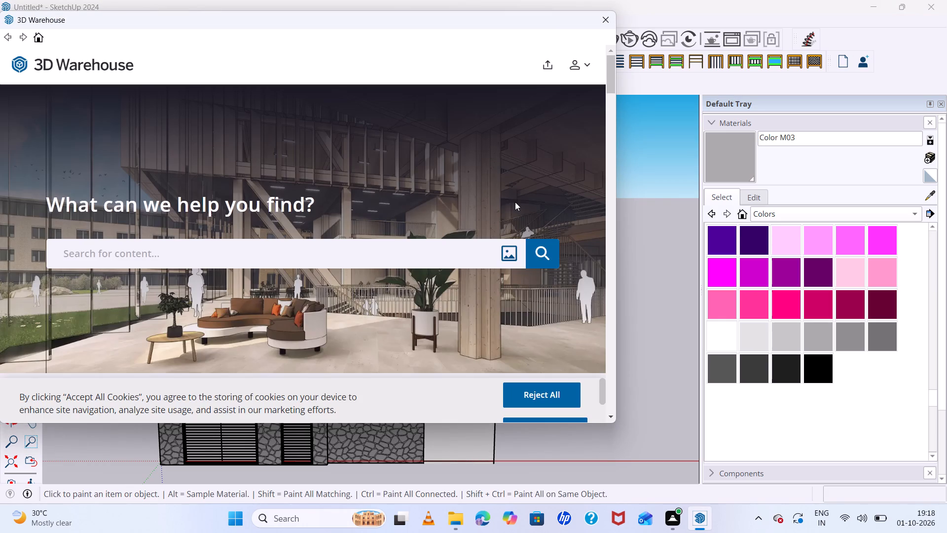
left_click(353, 239)
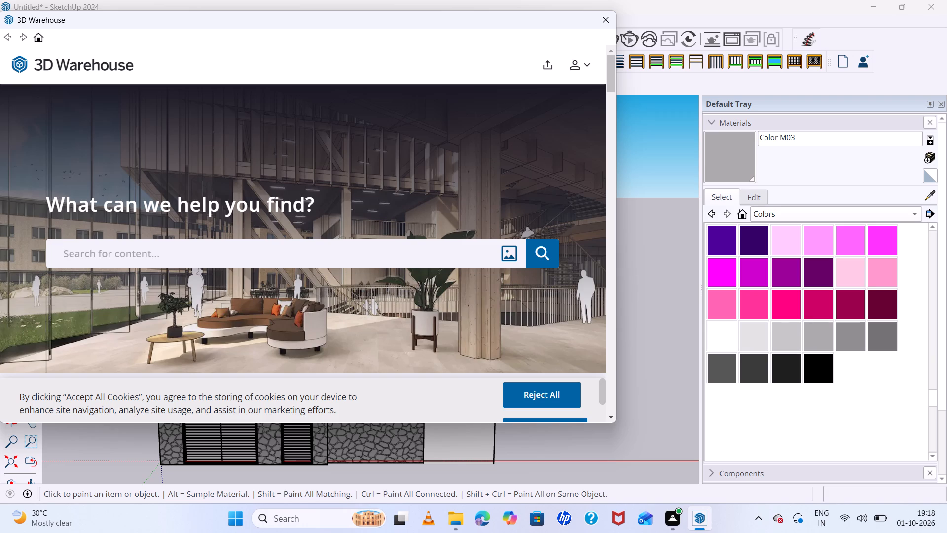
left_click(344, 250)
type("plants")
key("Return")
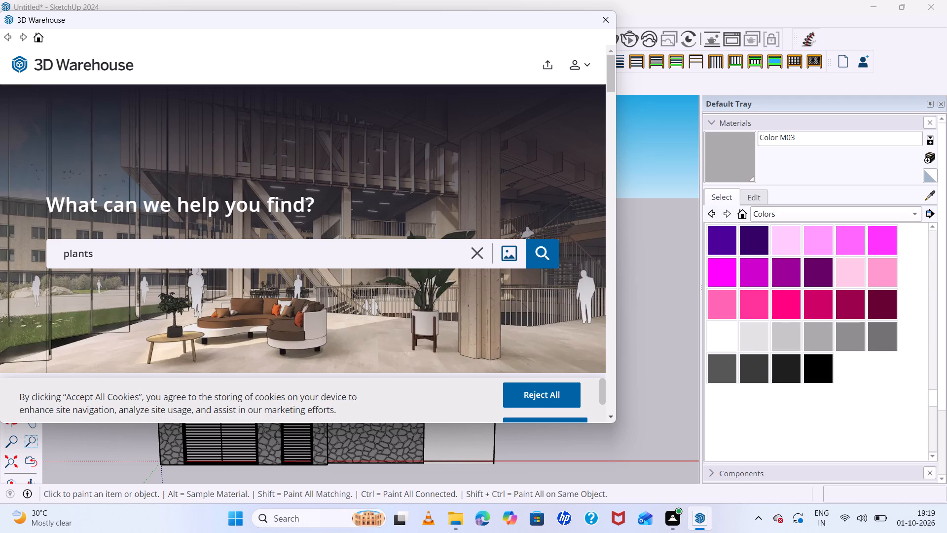